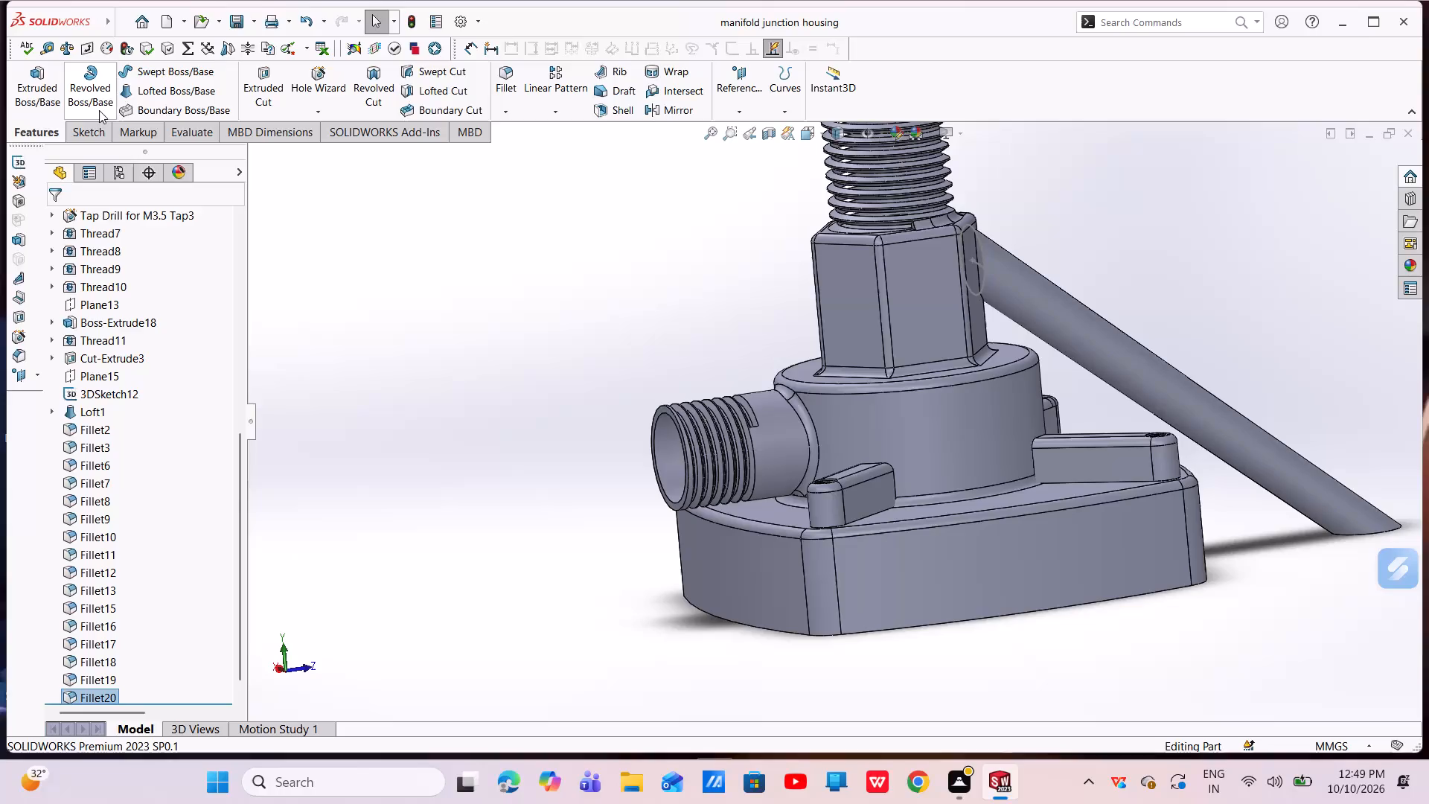
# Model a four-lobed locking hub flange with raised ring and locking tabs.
# Create a new part document.
pyautogui.click(159, 18)
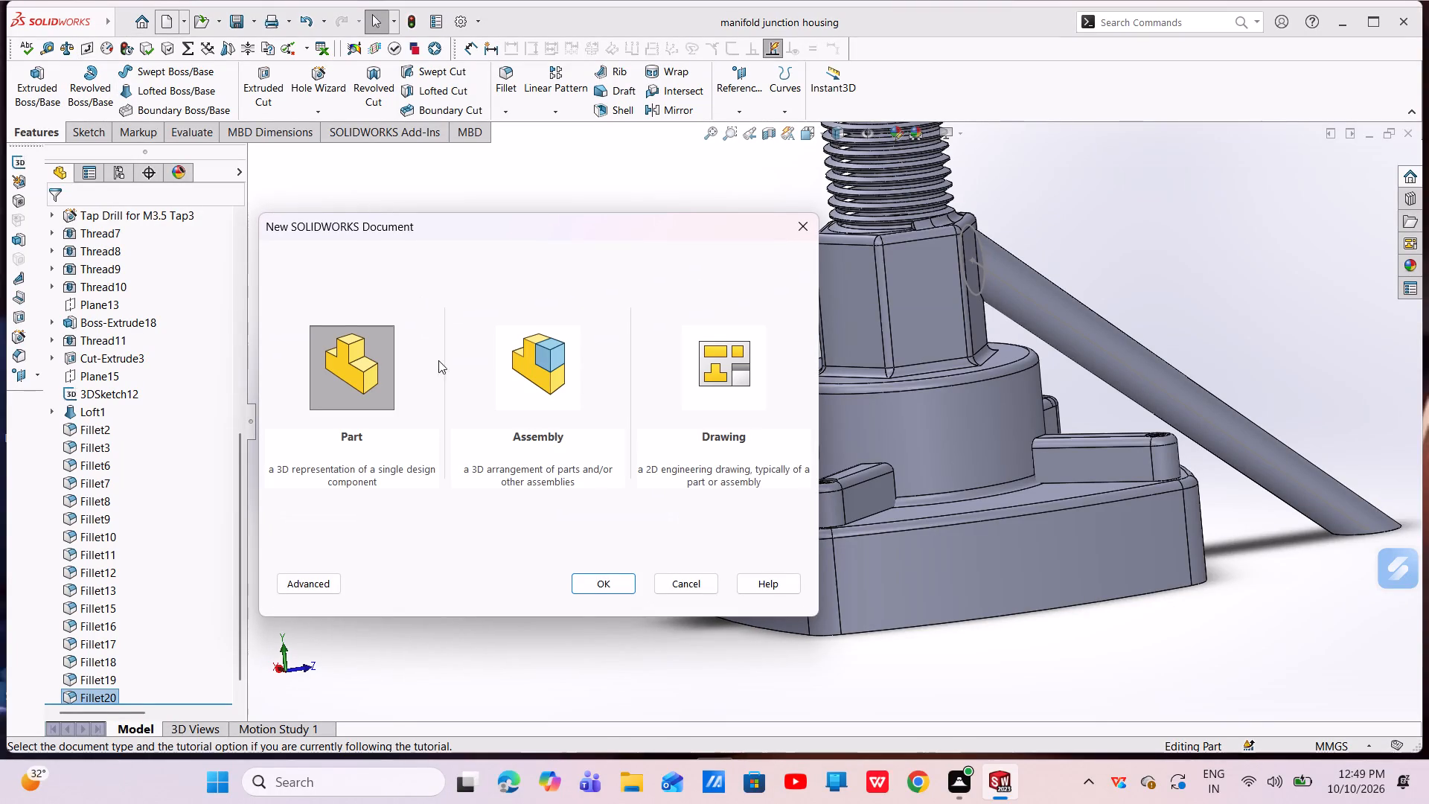
pyautogui.click(605, 583)
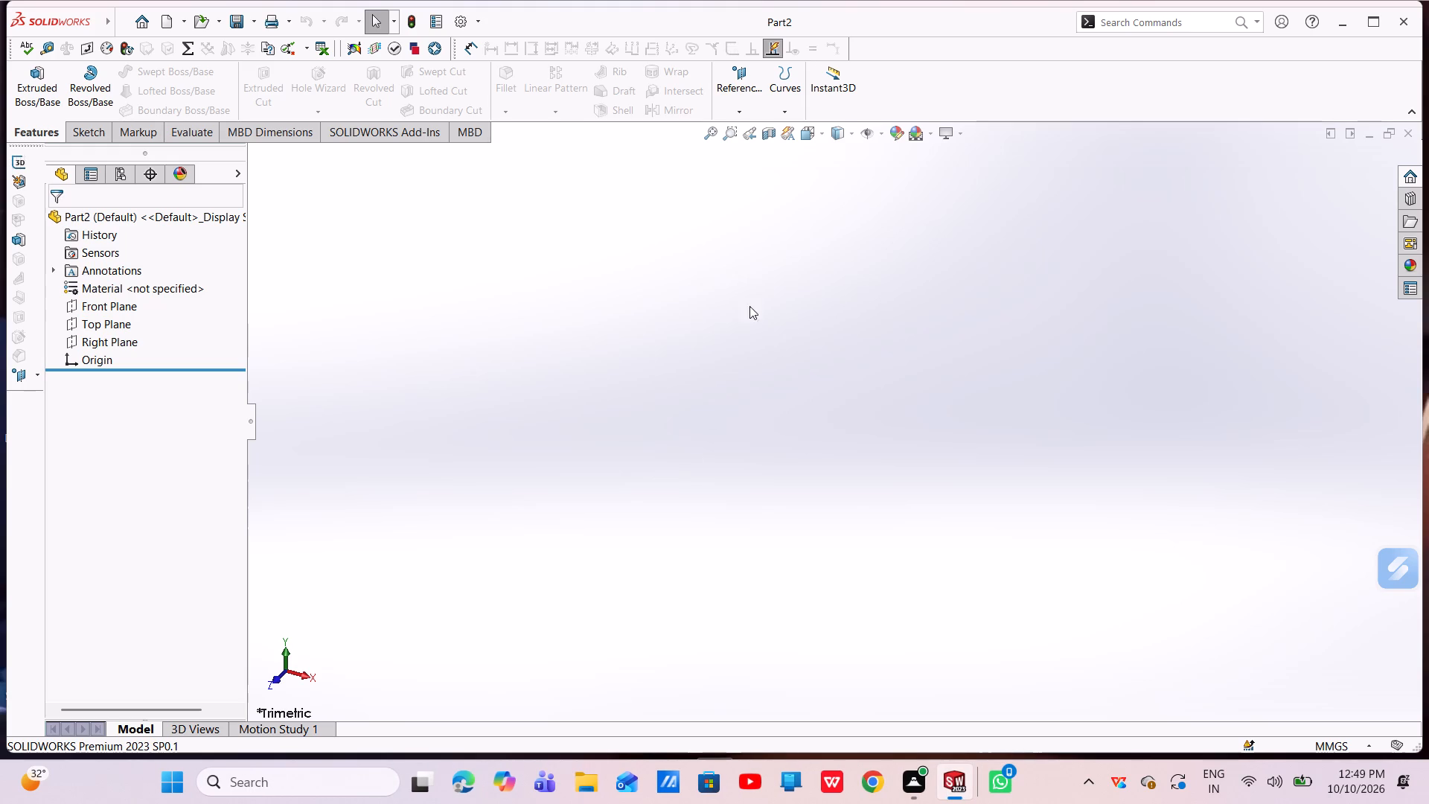
# Start a sketch on the Top Plane and draw a circle centred on the origin, about 72 mm in diameter.
pyautogui.click(112, 317)
pyautogui.click(185, 294)
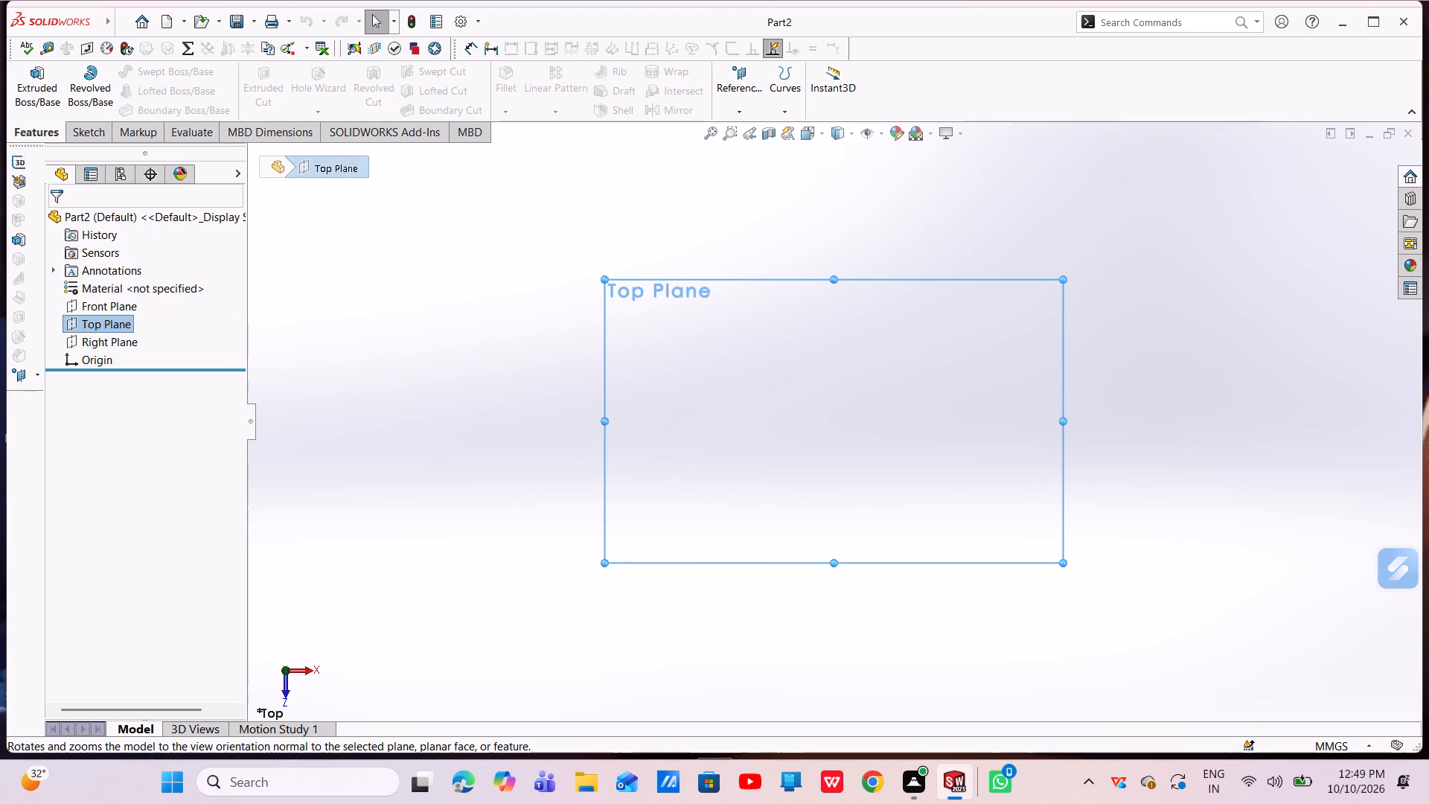
pyautogui.click(79, 133)
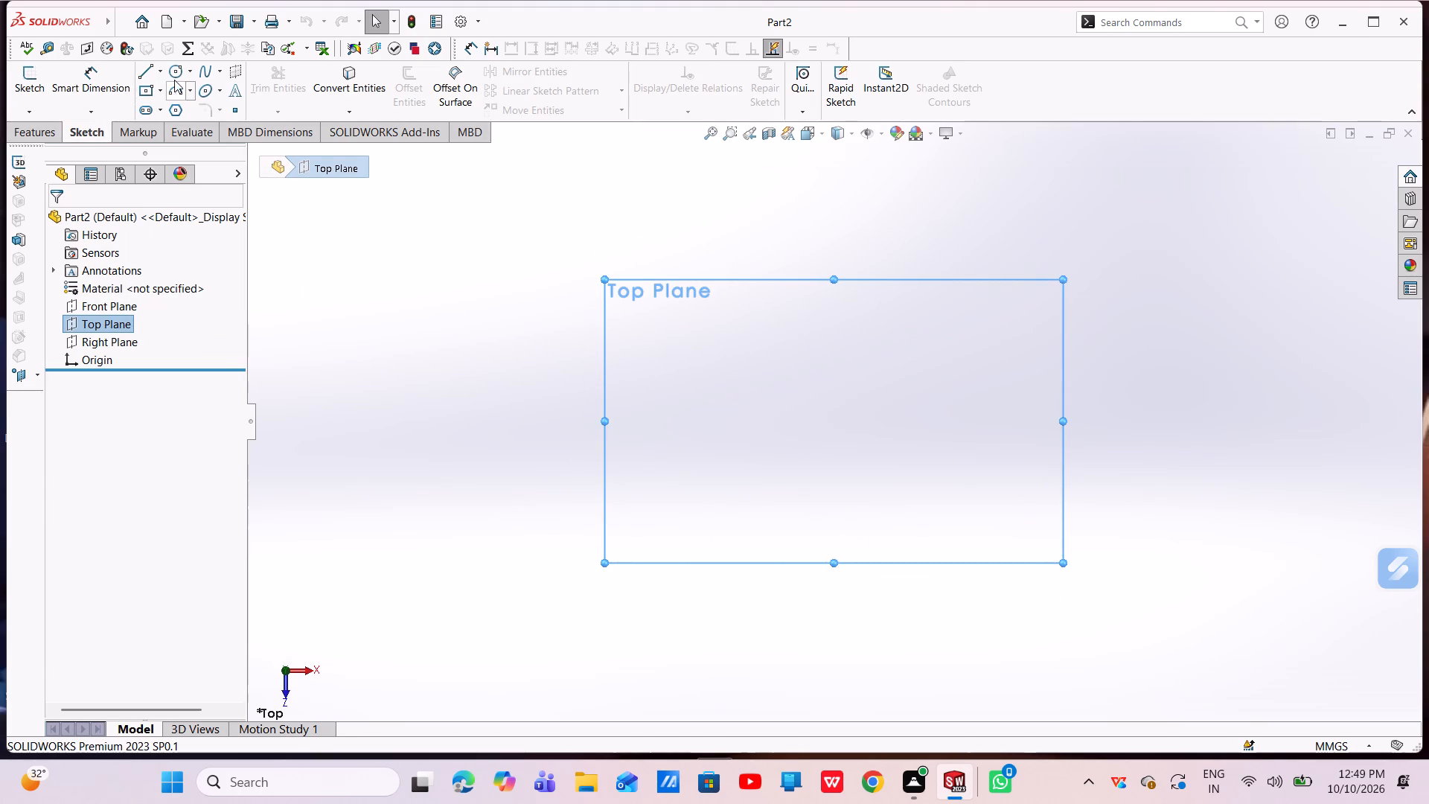
pyautogui.click(176, 77)
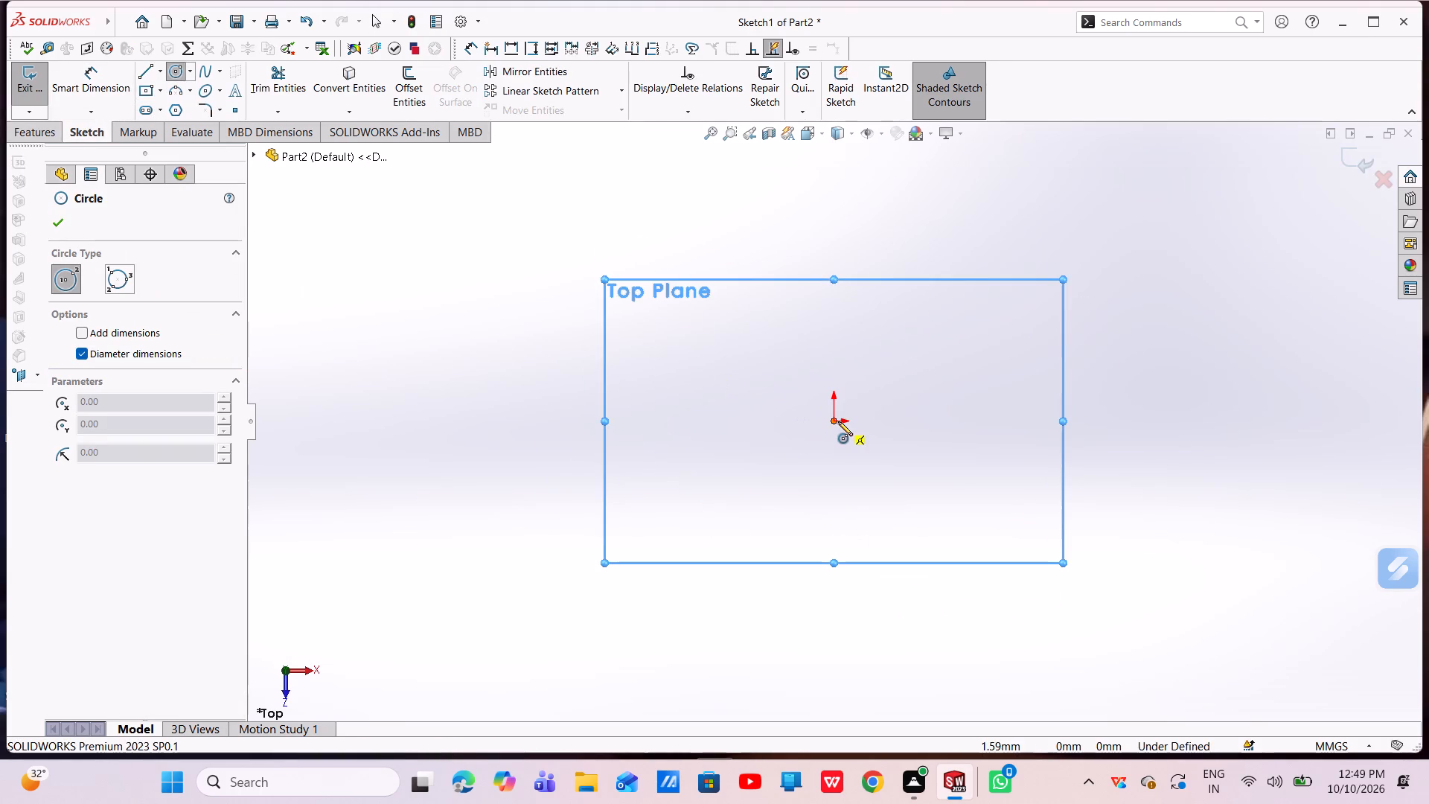
pyautogui.click(838, 421)
pyautogui.click(898, 488)
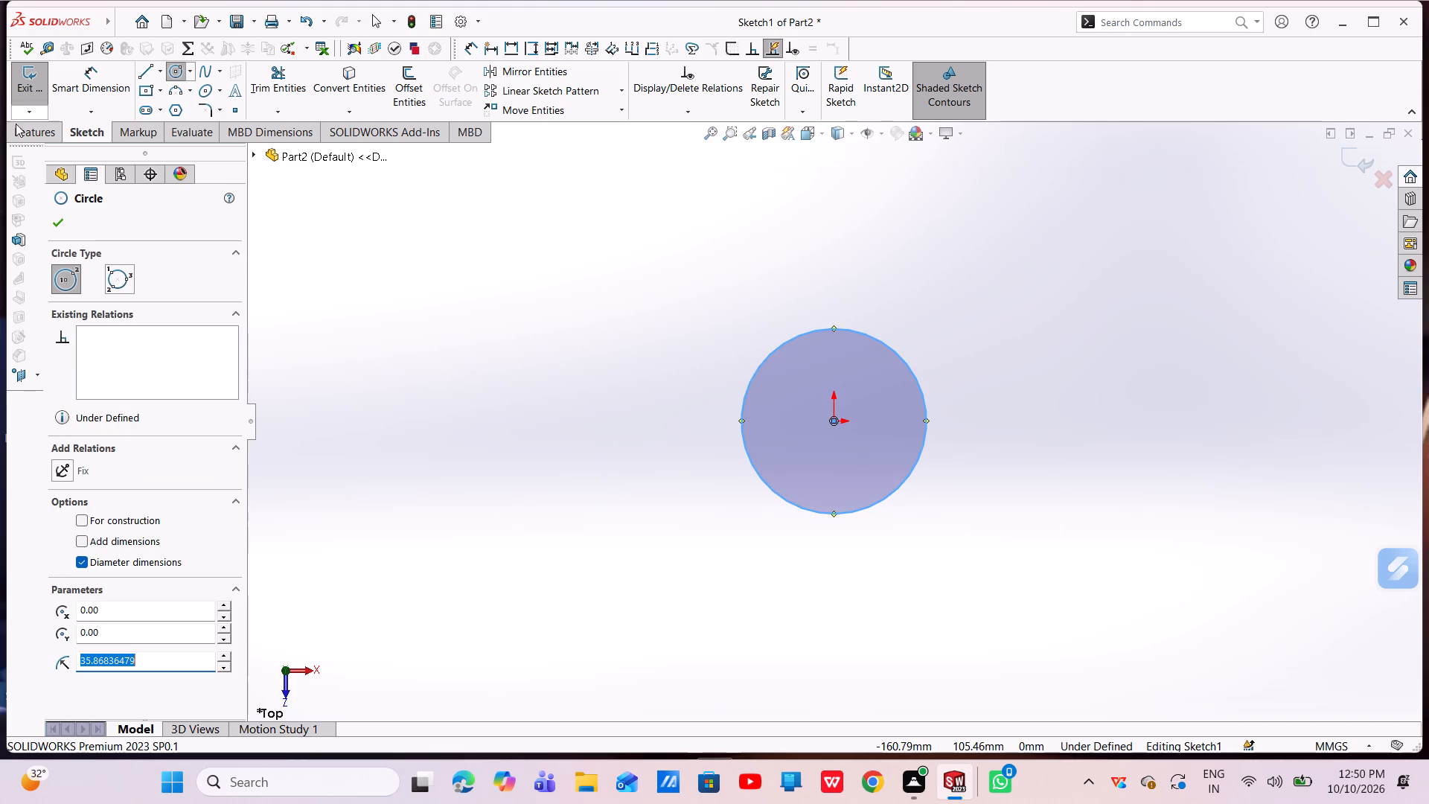
pyautogui.click(51, 225)
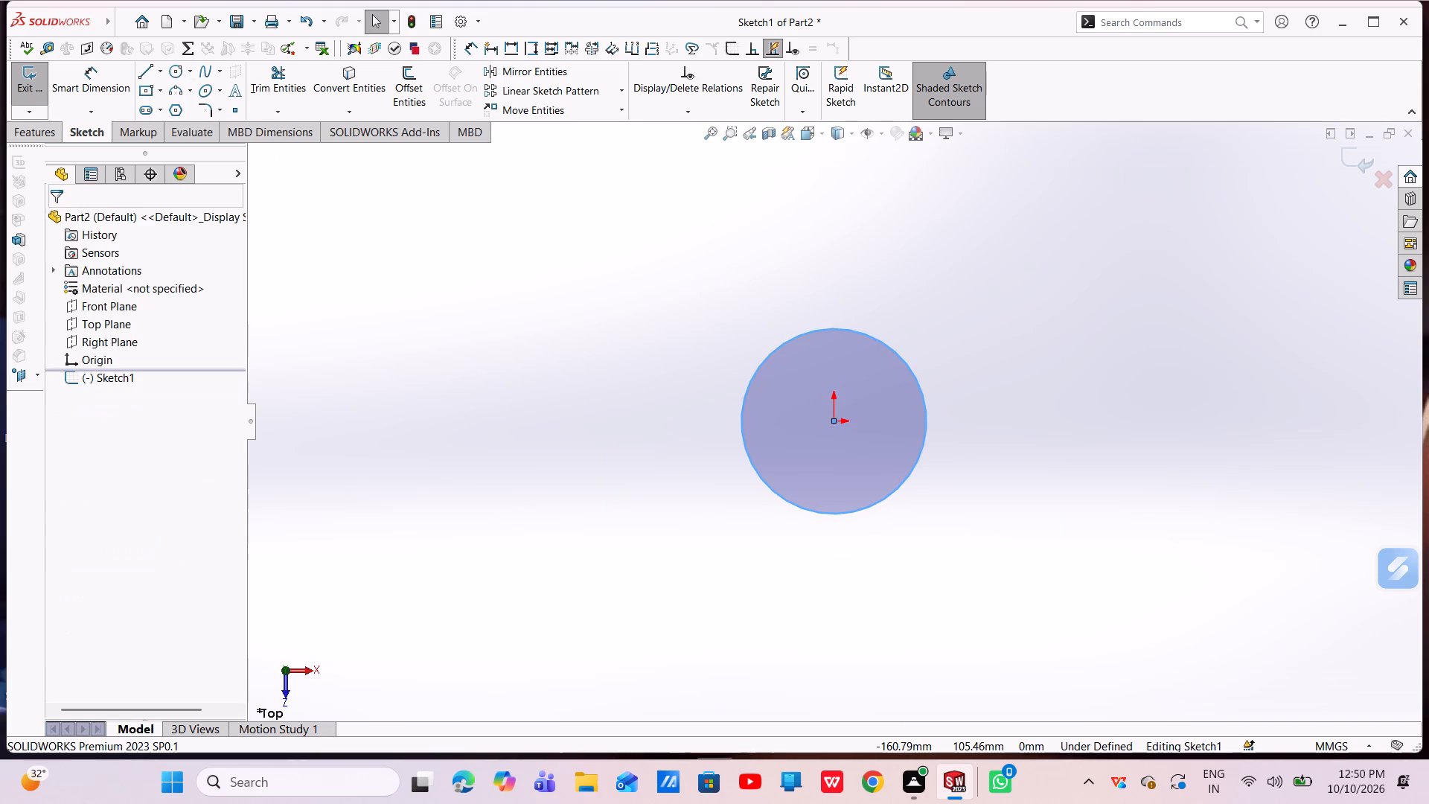
# Dimension the circle's diameter and set it to 55 mm.
pyautogui.click(100, 75)
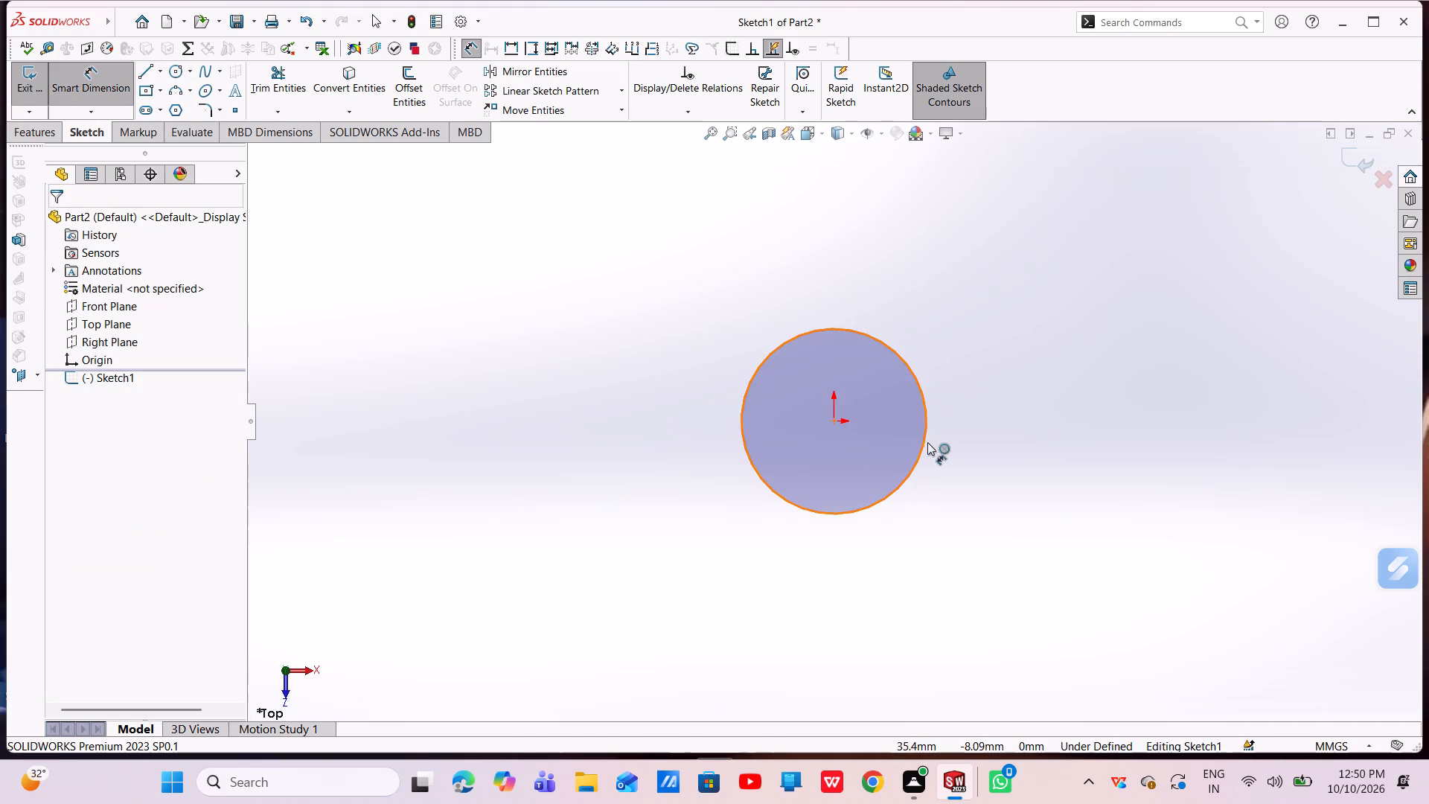
pyautogui.click(928, 427)
pyautogui.moveTo(1095, 371); pyautogui.dragTo(1104, 395)
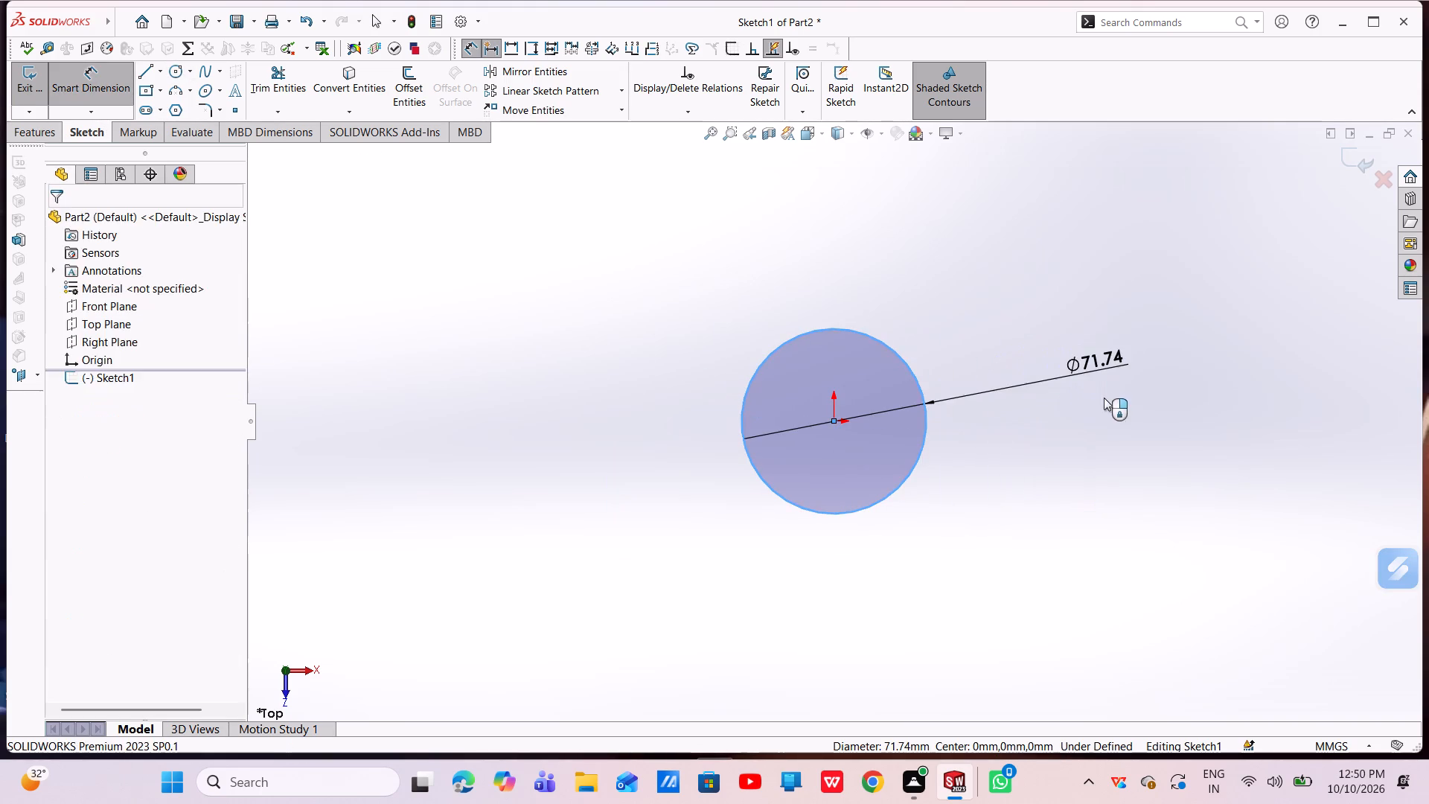
pyautogui.press('BackSpace')
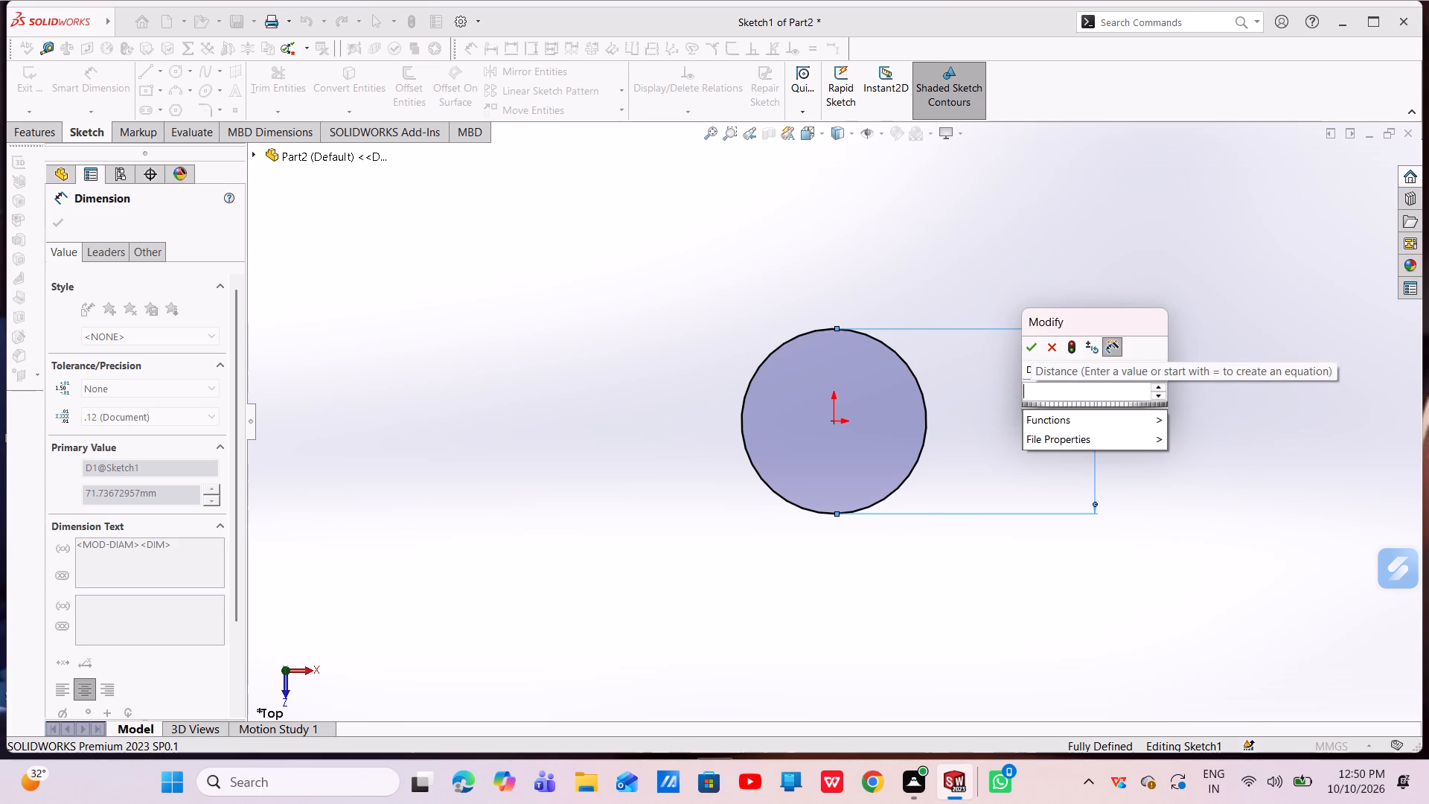
pyautogui.write('55')
pyautogui.press('Return')
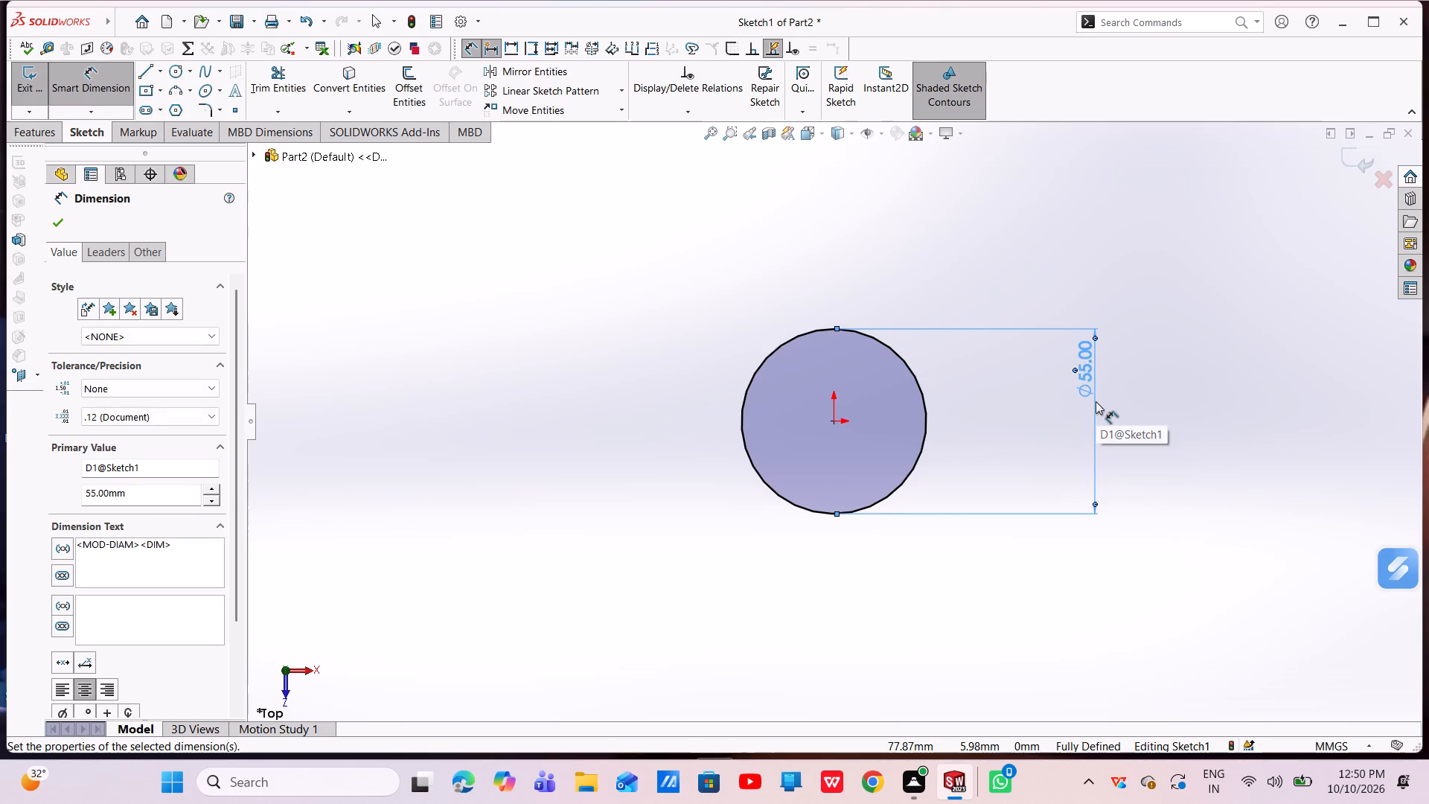
pyautogui.click(57, 228)
# Sketch a larger concentric circle centred on the origin and set its radius to 45 mm.
pyautogui.click(171, 72)
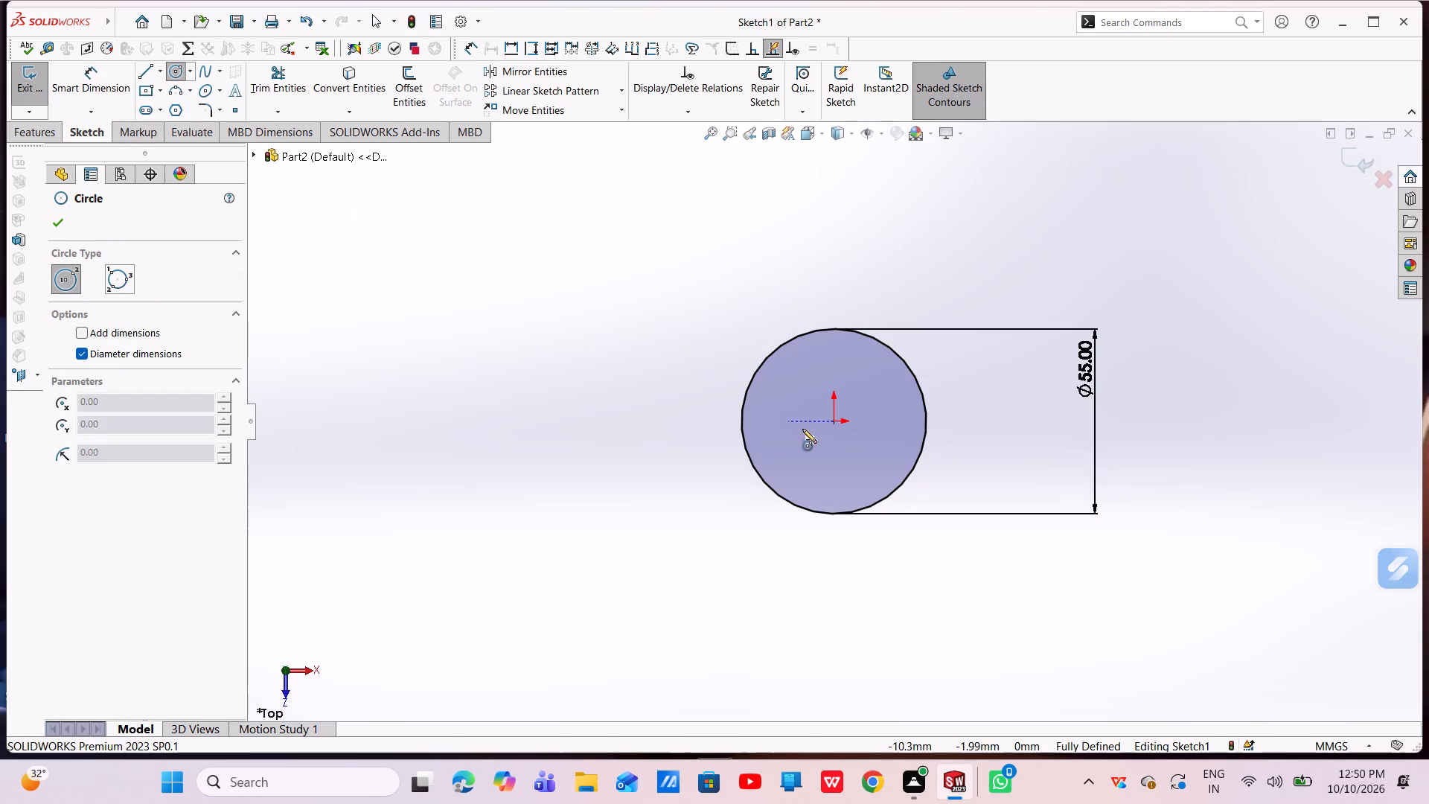
pyautogui.click(830, 424)
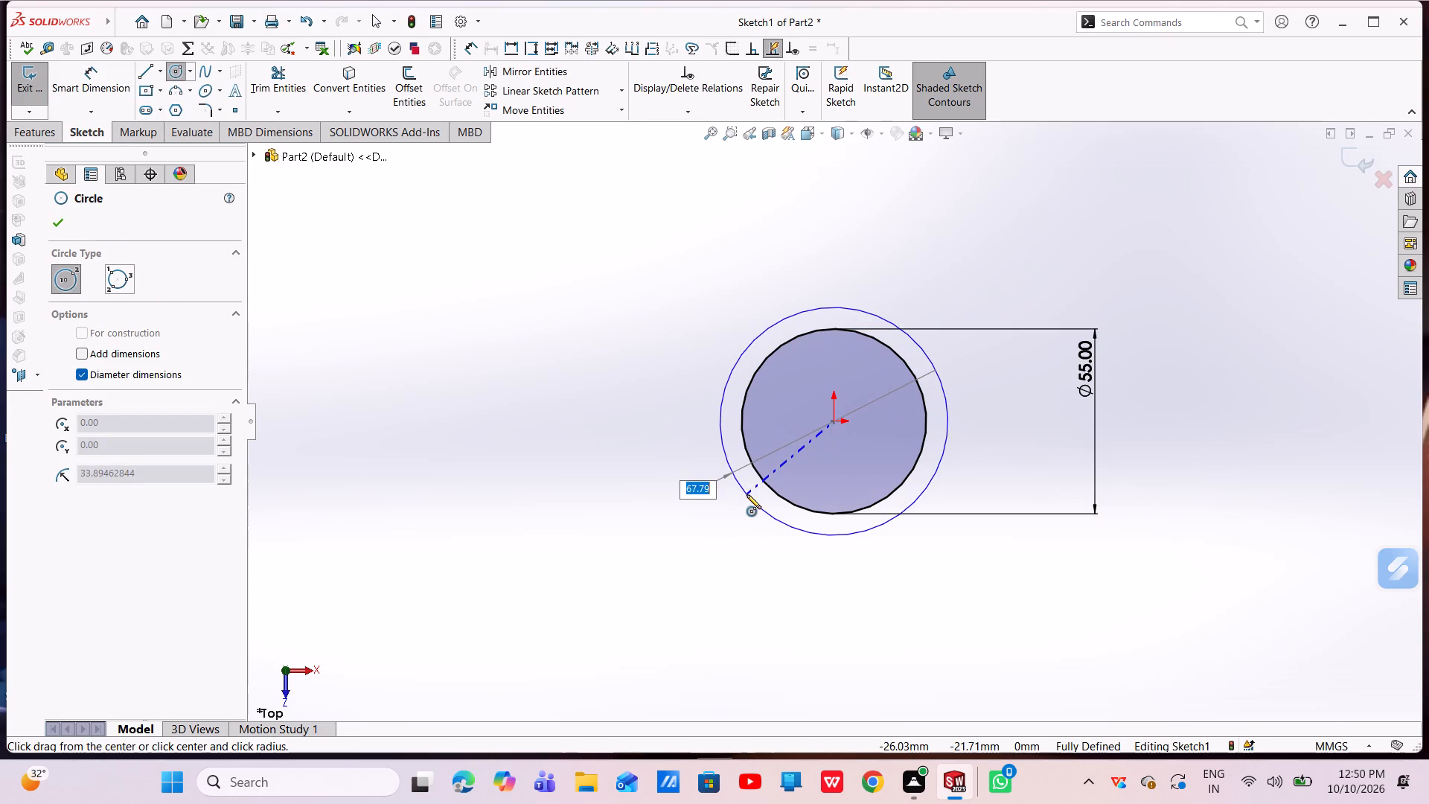
pyautogui.click(741, 500)
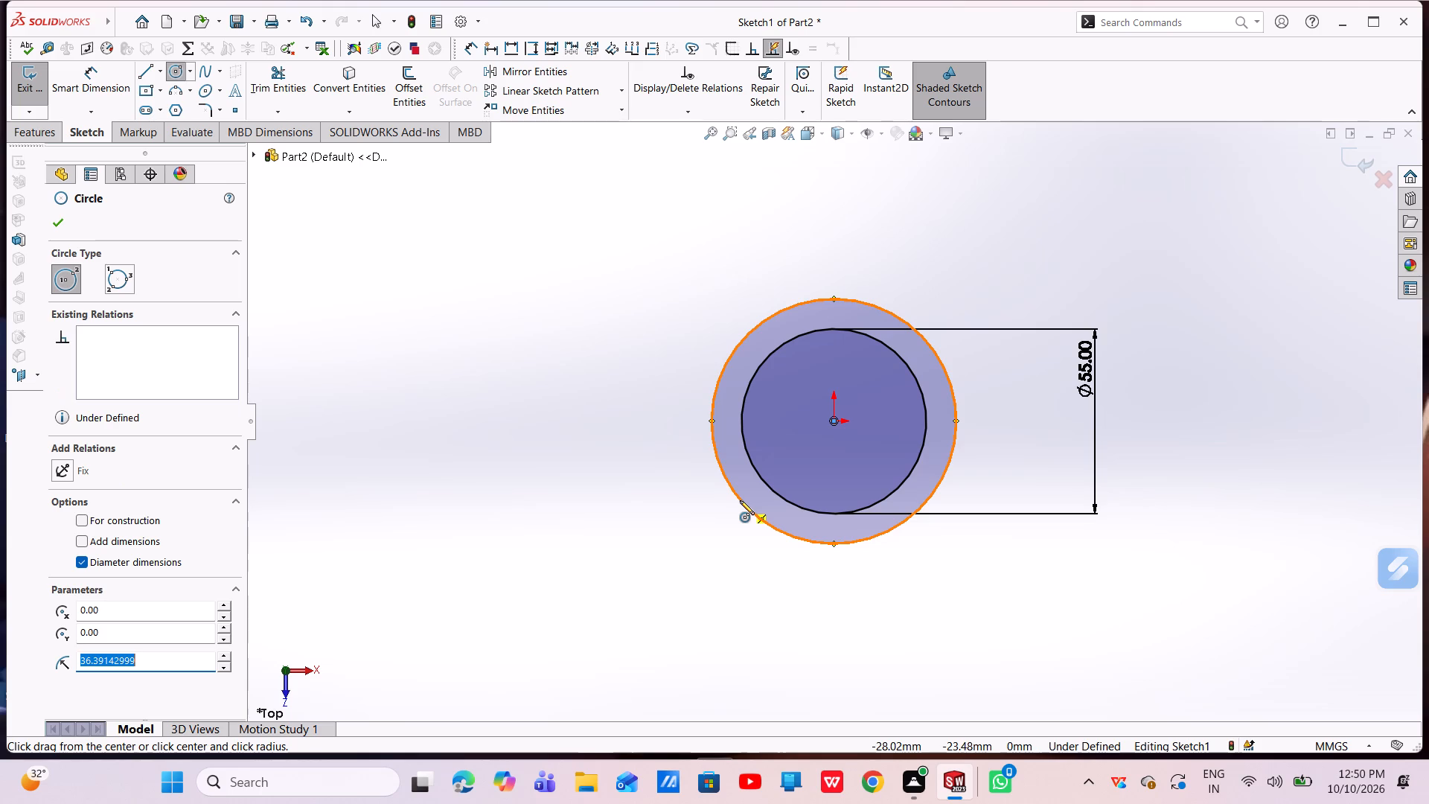
pyautogui.press('BackSpace')
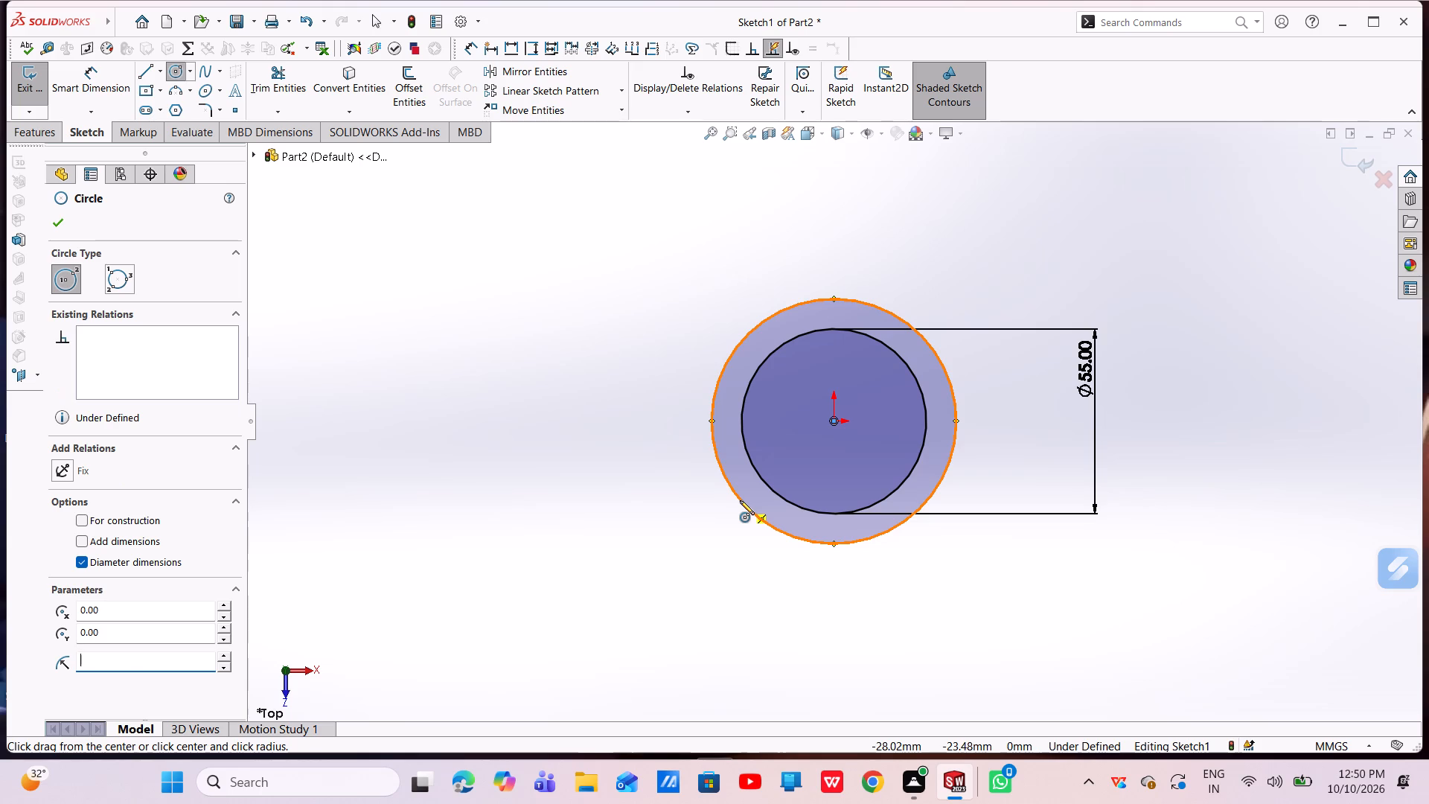
pyautogui.write('45')
pyautogui.press('Return')
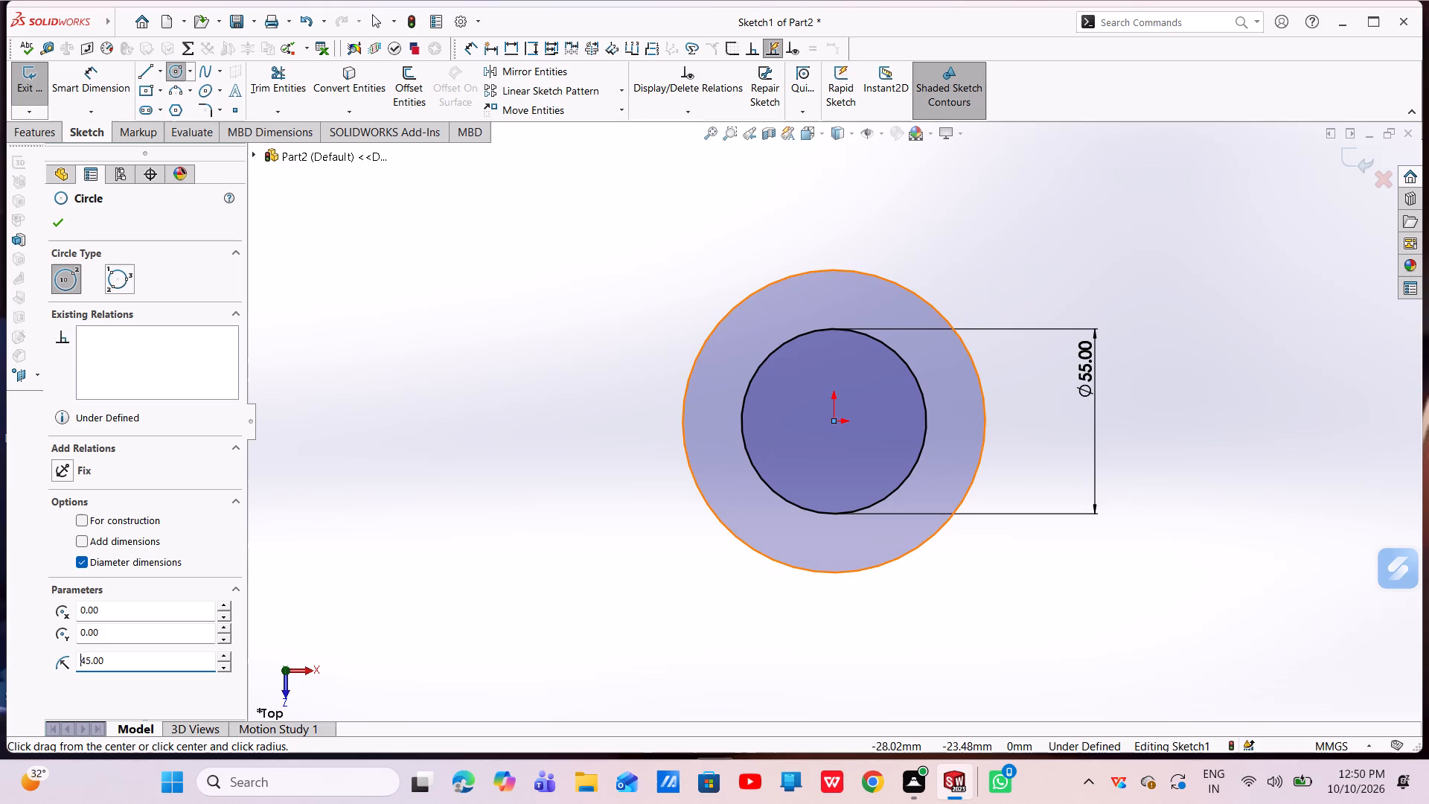
pyautogui.click(54, 218)
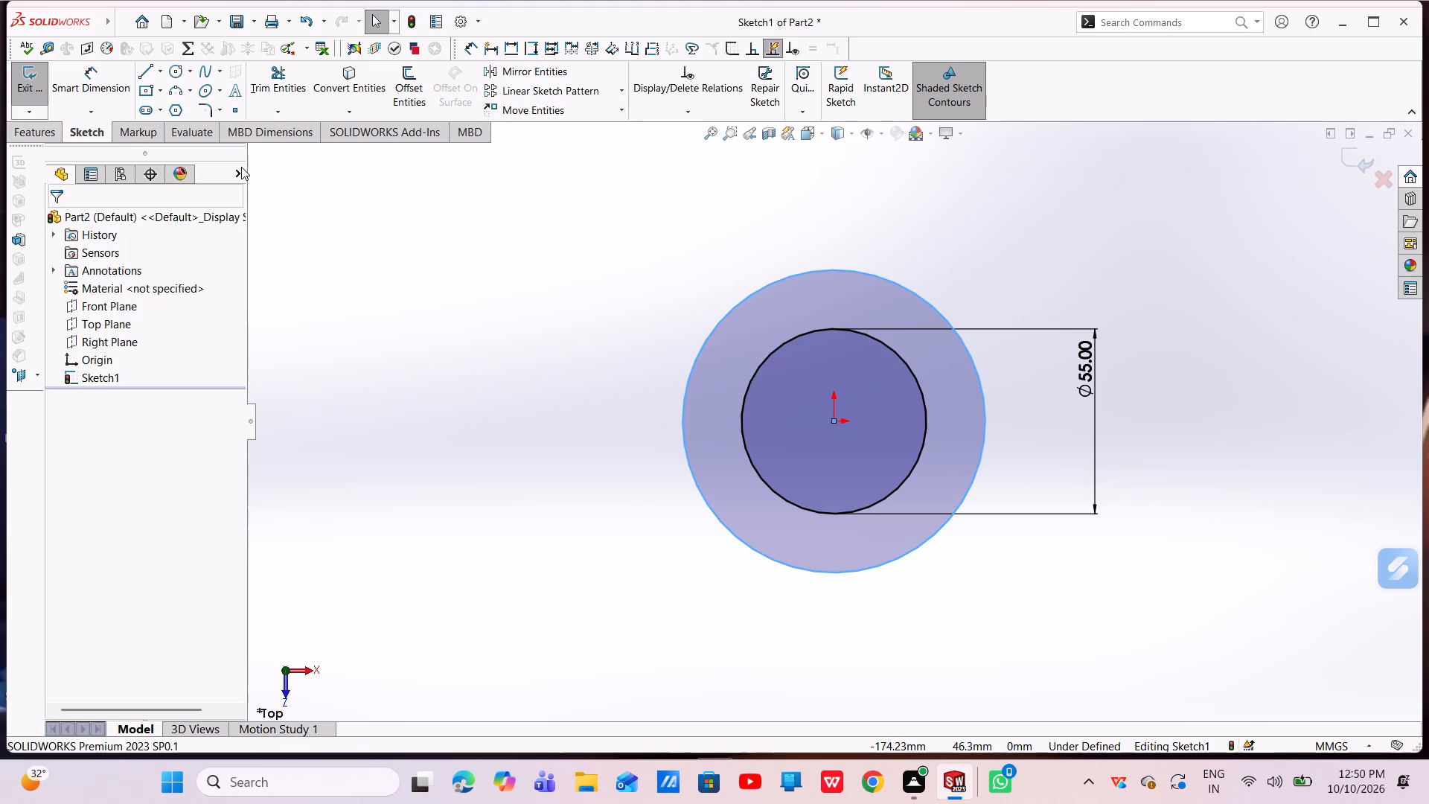
# Draw a vertical centerline about 151 mm long through the origin, extending beyond both sides of the outer circle.
pyautogui.click(161, 71)
pyautogui.click(181, 109)
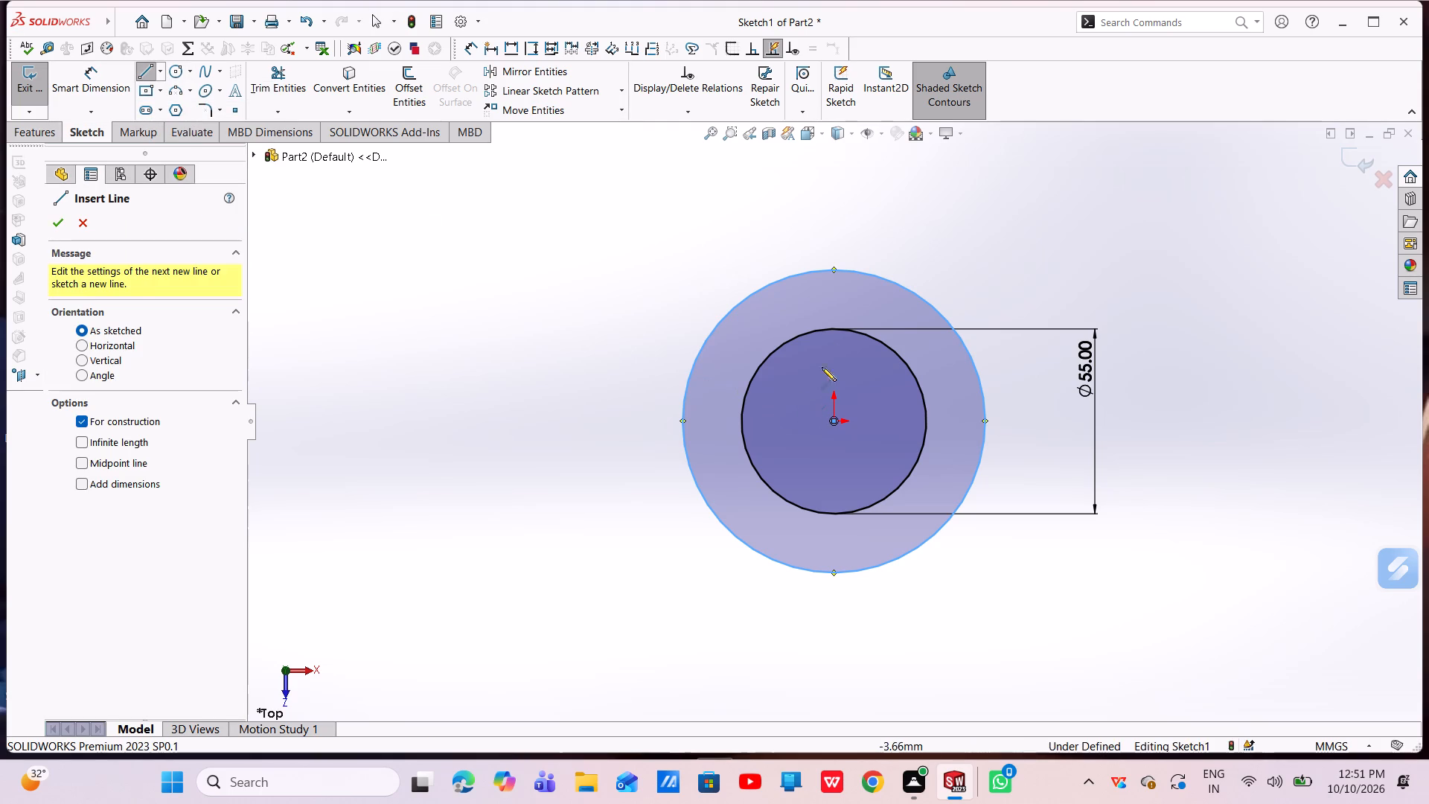
pyautogui.click(836, 159)
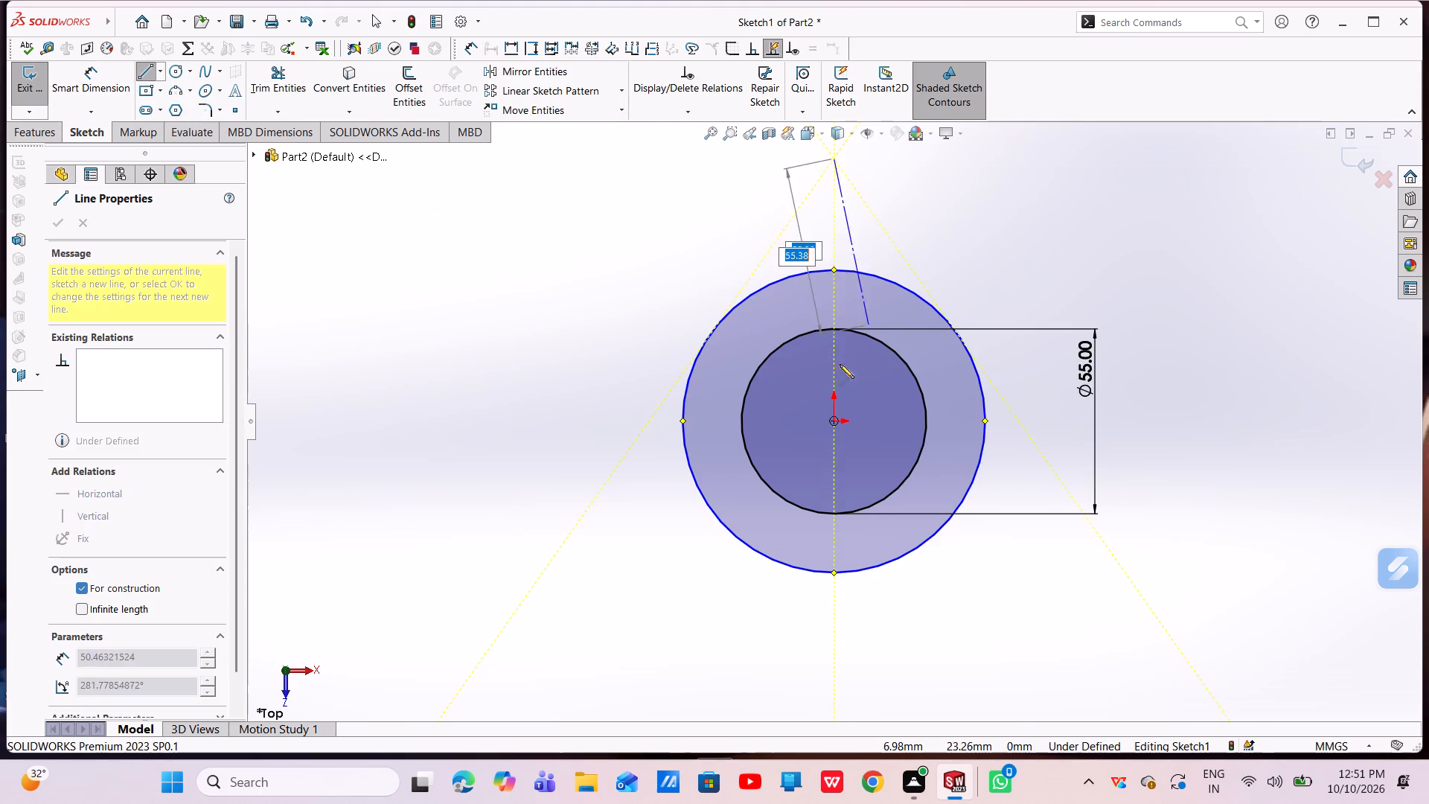
pyautogui.click(833, 666)
pyautogui.rightClick(833, 666)
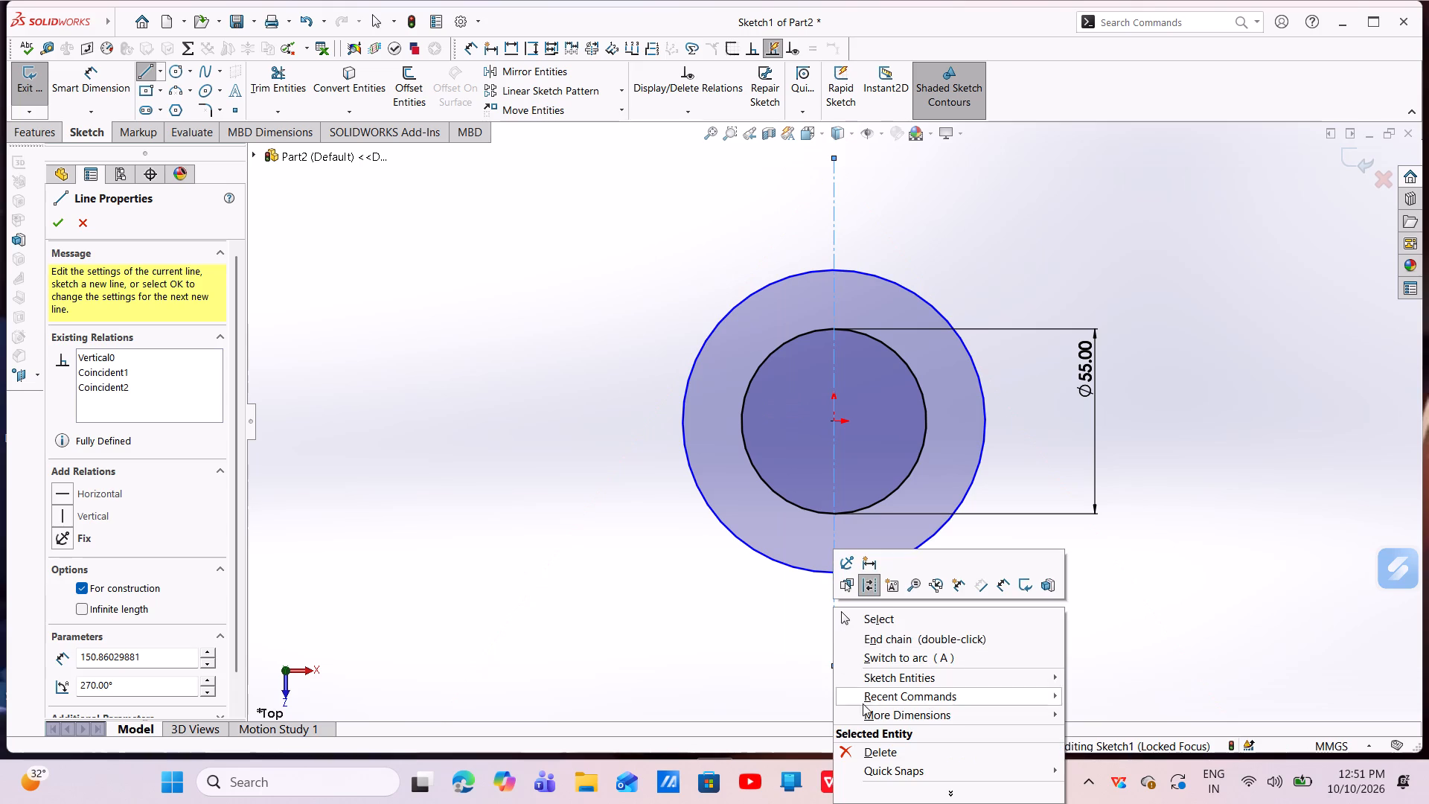
pyautogui.click(870, 613)
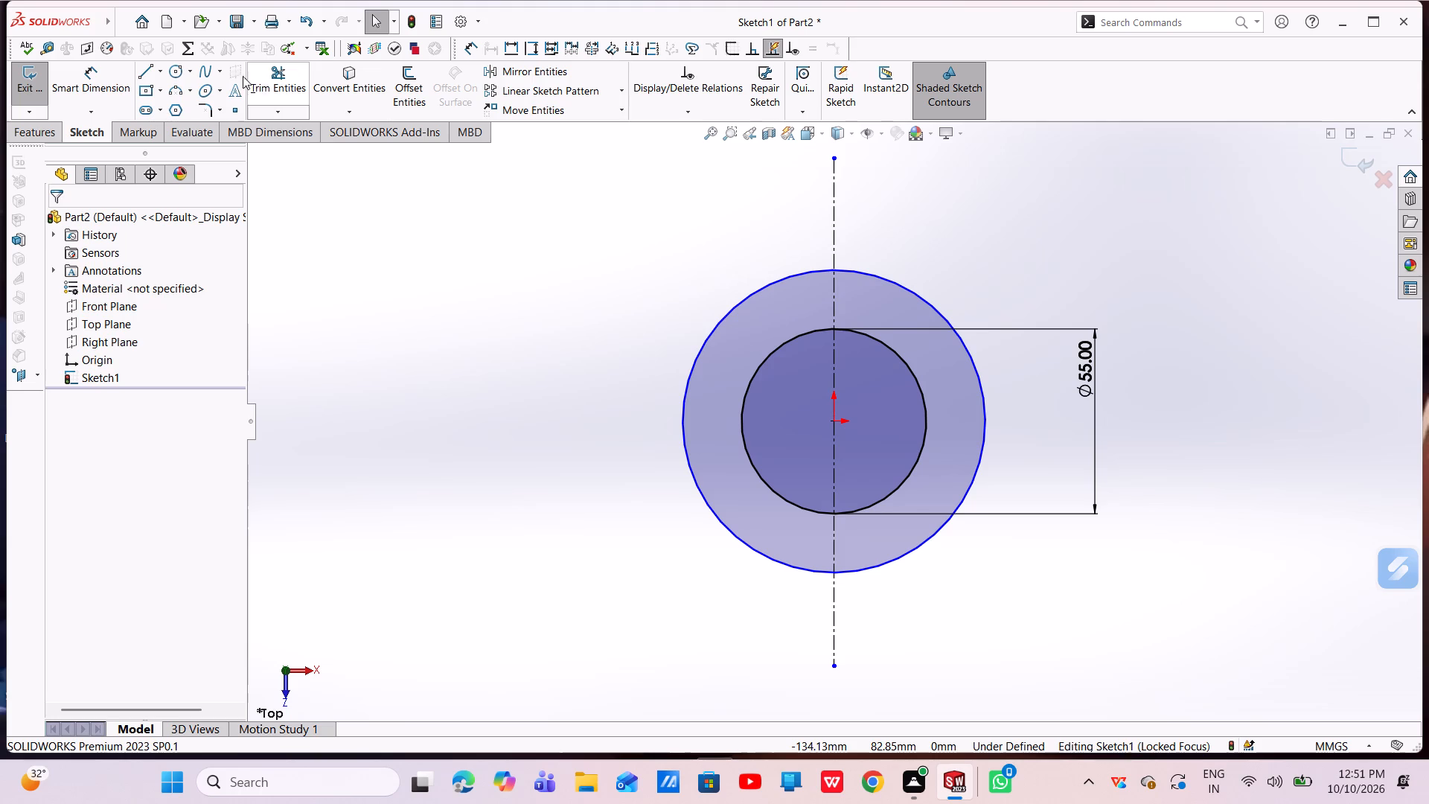
# Draw a horizontal centerline about 173 mm long through the origin, extending beyond both sides of the outer circle.
pyautogui.click(162, 74)
pyautogui.click(190, 109)
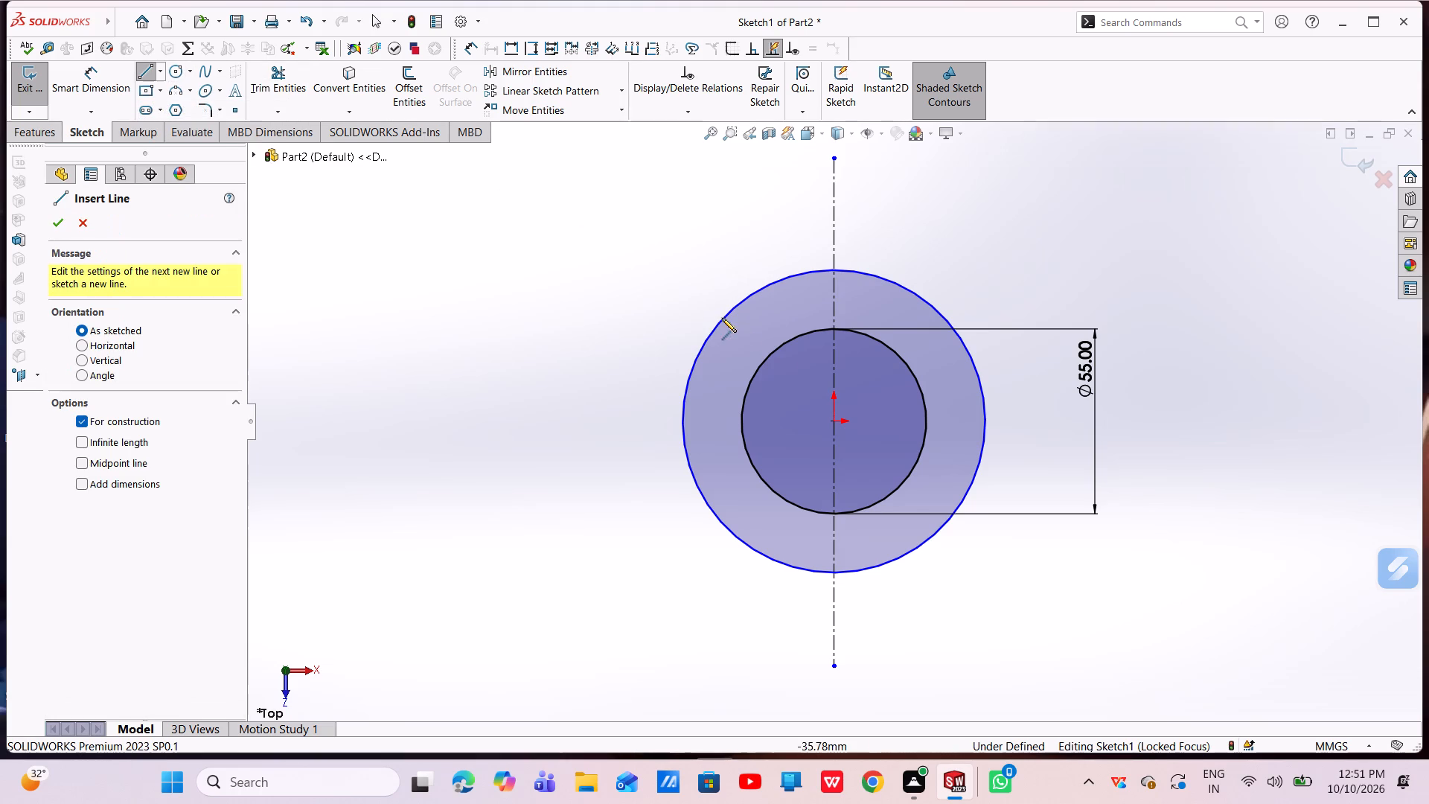
pyautogui.click(588, 424)
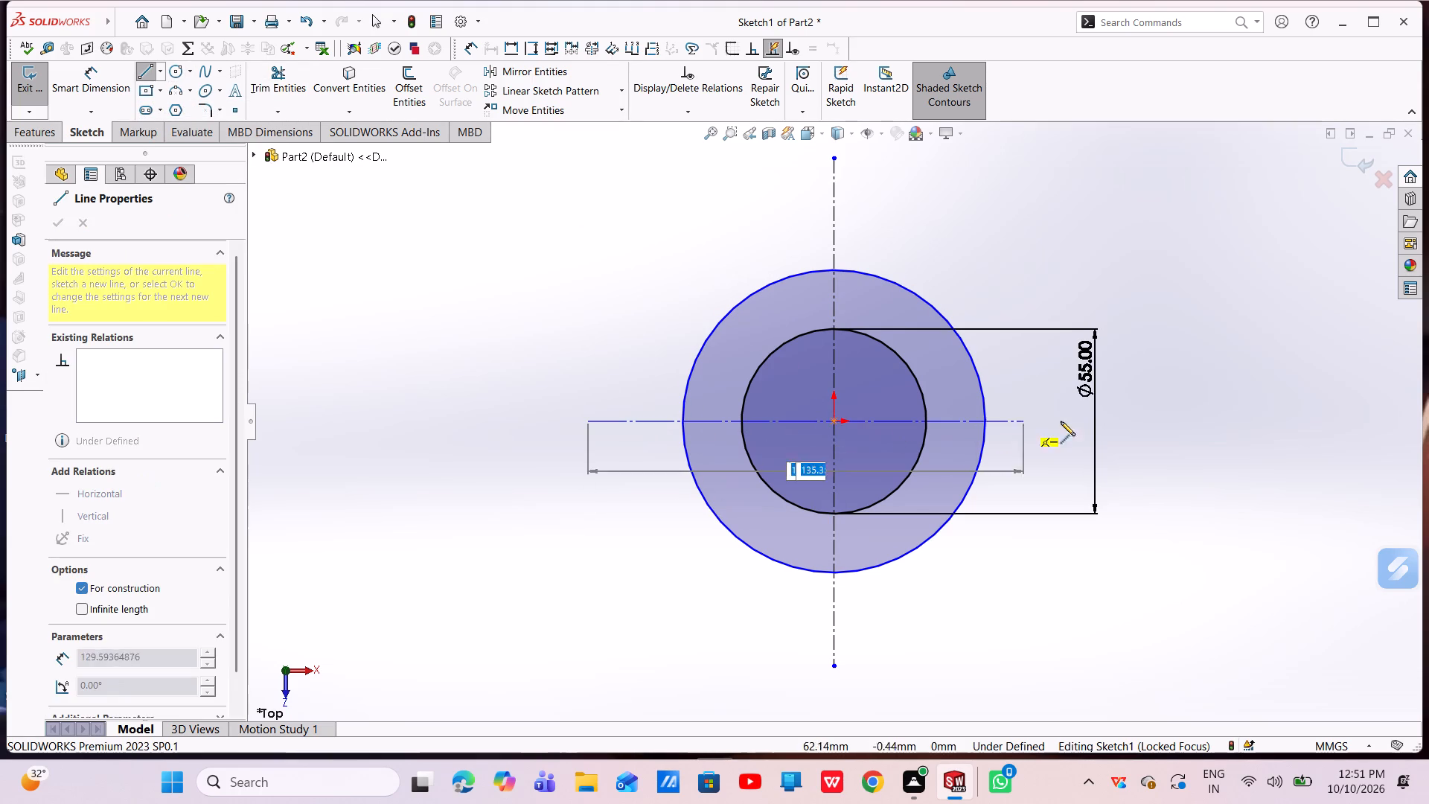
pyautogui.click(1168, 421)
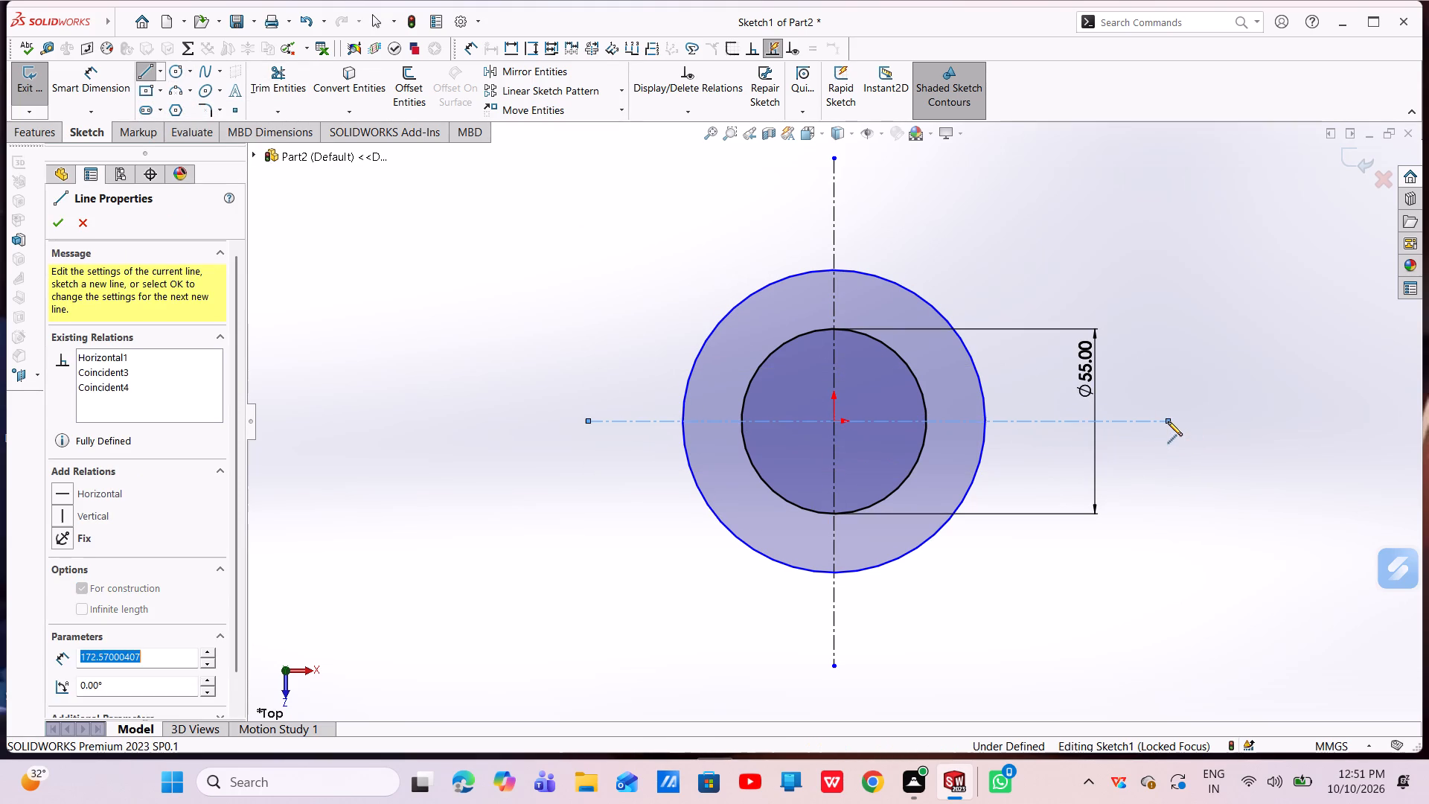
pyautogui.rightClick(1168, 421)
pyautogui.click(1188, 435)
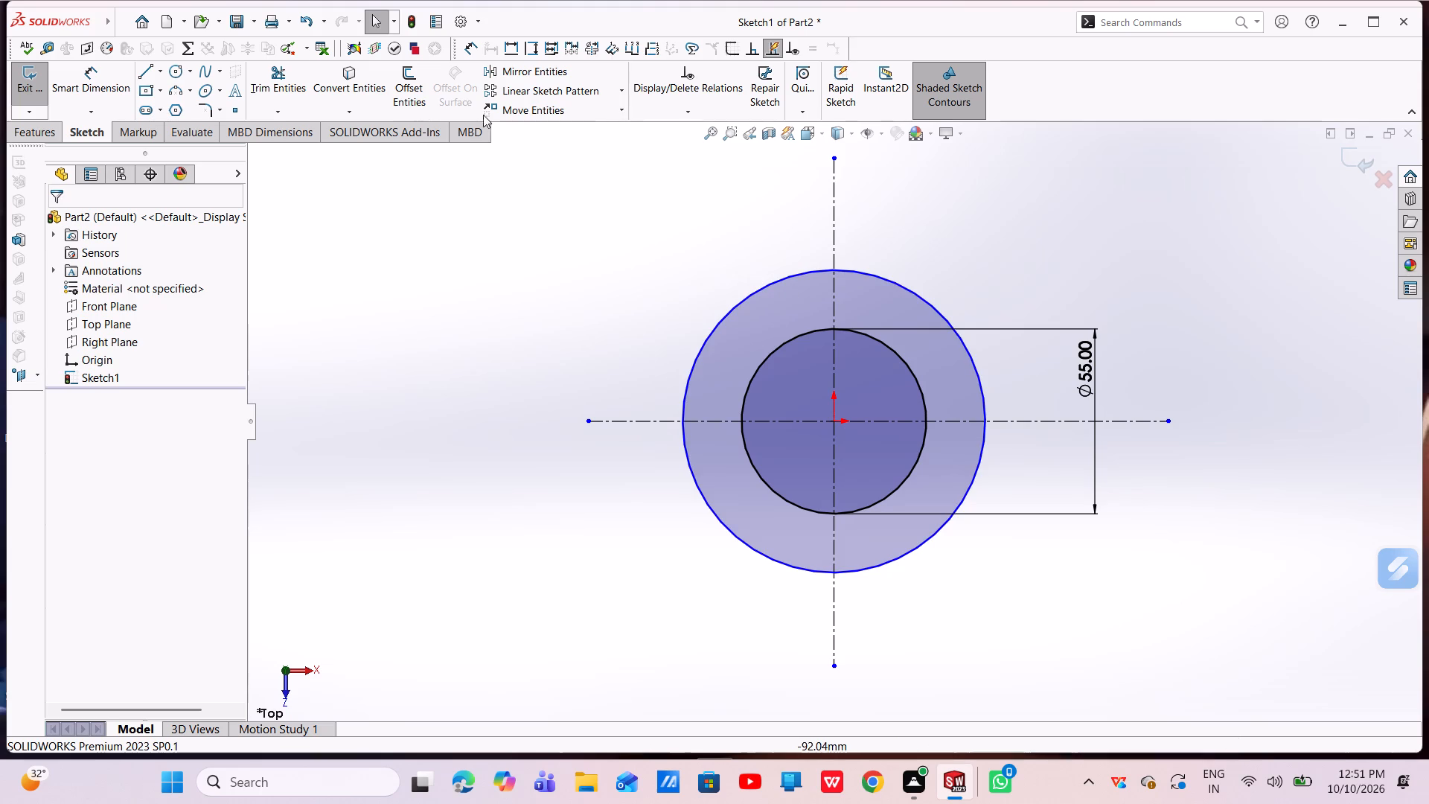
# Sketch a diagonal midpoint line centred on the origin, about 177 mm long at about 138°, and convert it to construction geometry.
pyautogui.click(176, 77)
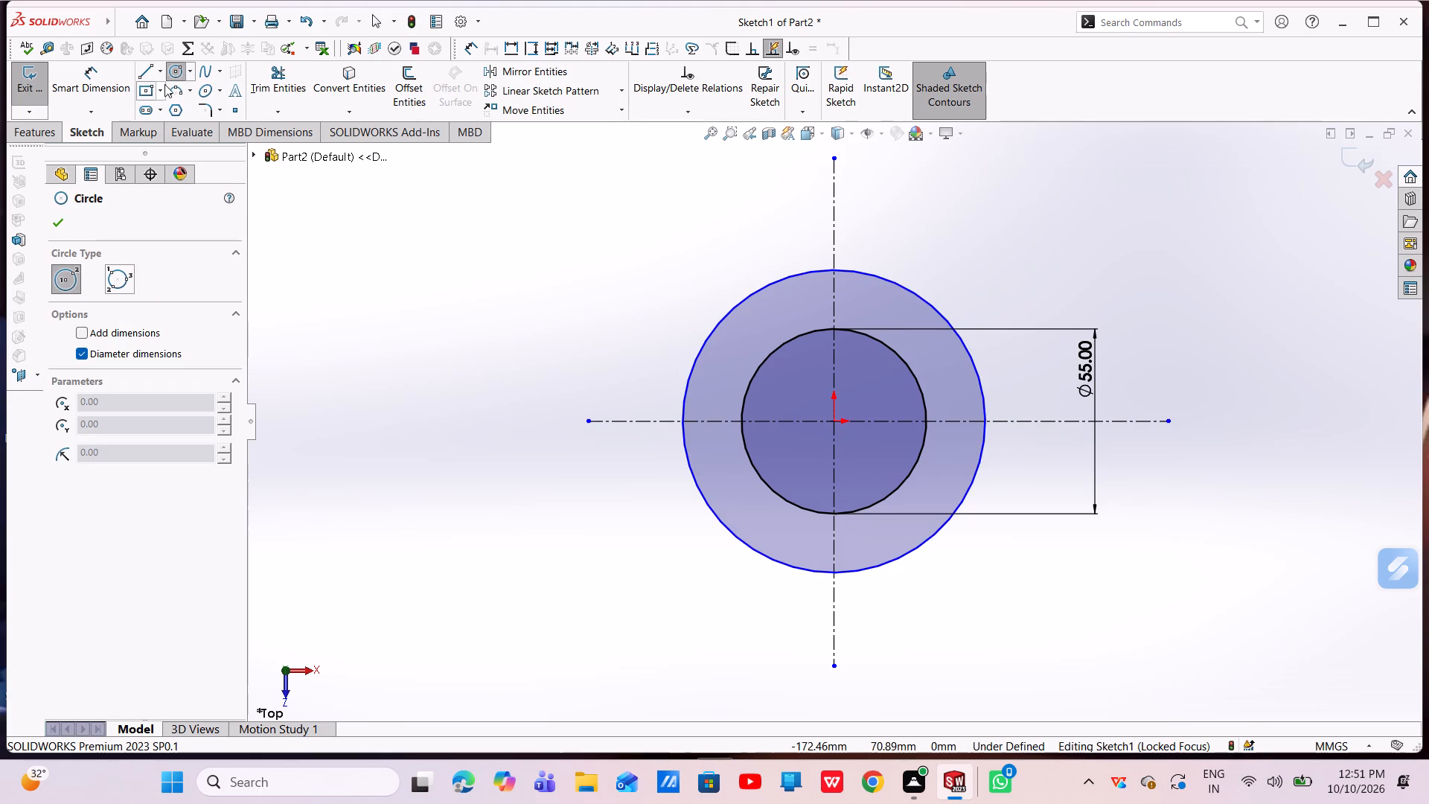
pyautogui.click(160, 66)
pyautogui.click(174, 124)
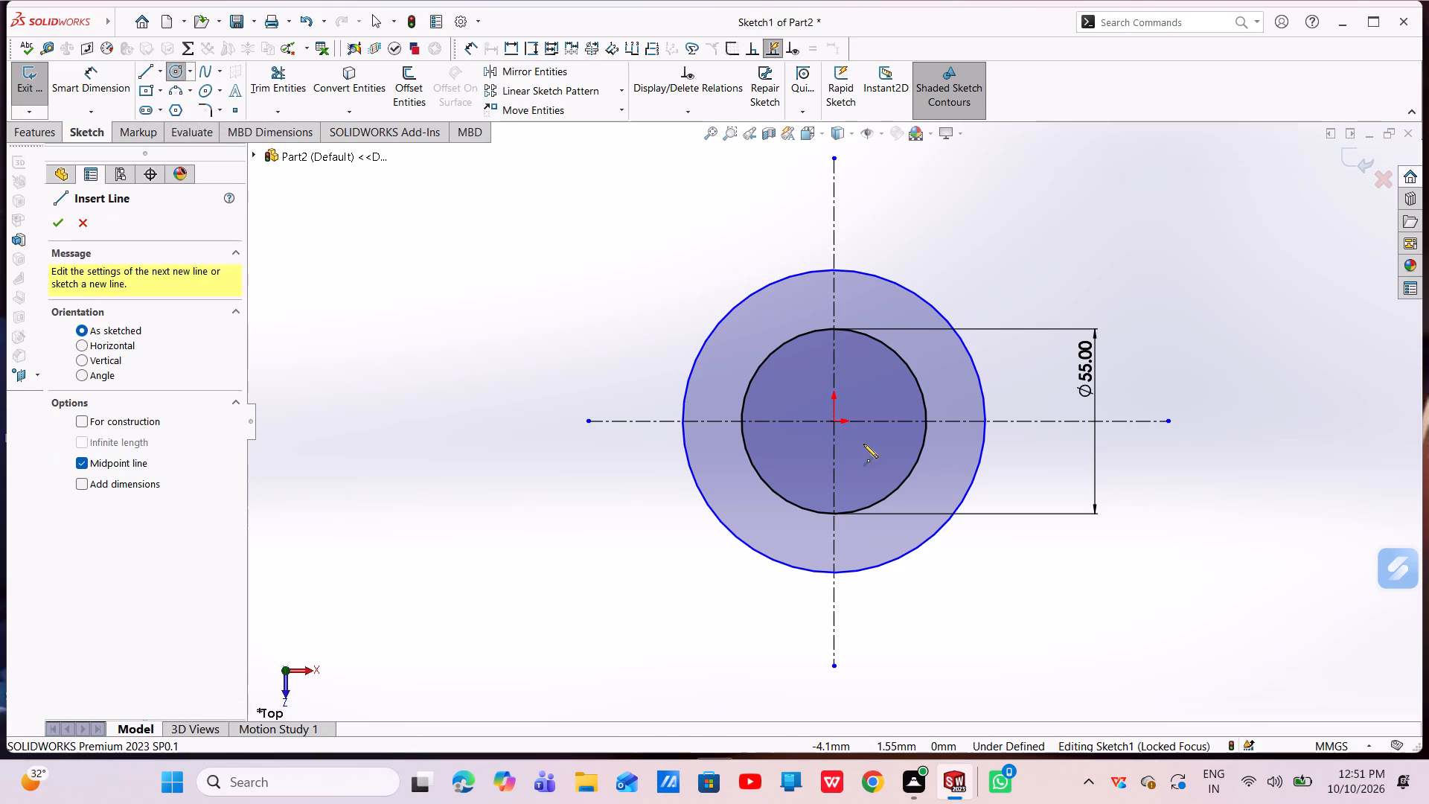
pyautogui.click(832, 422)
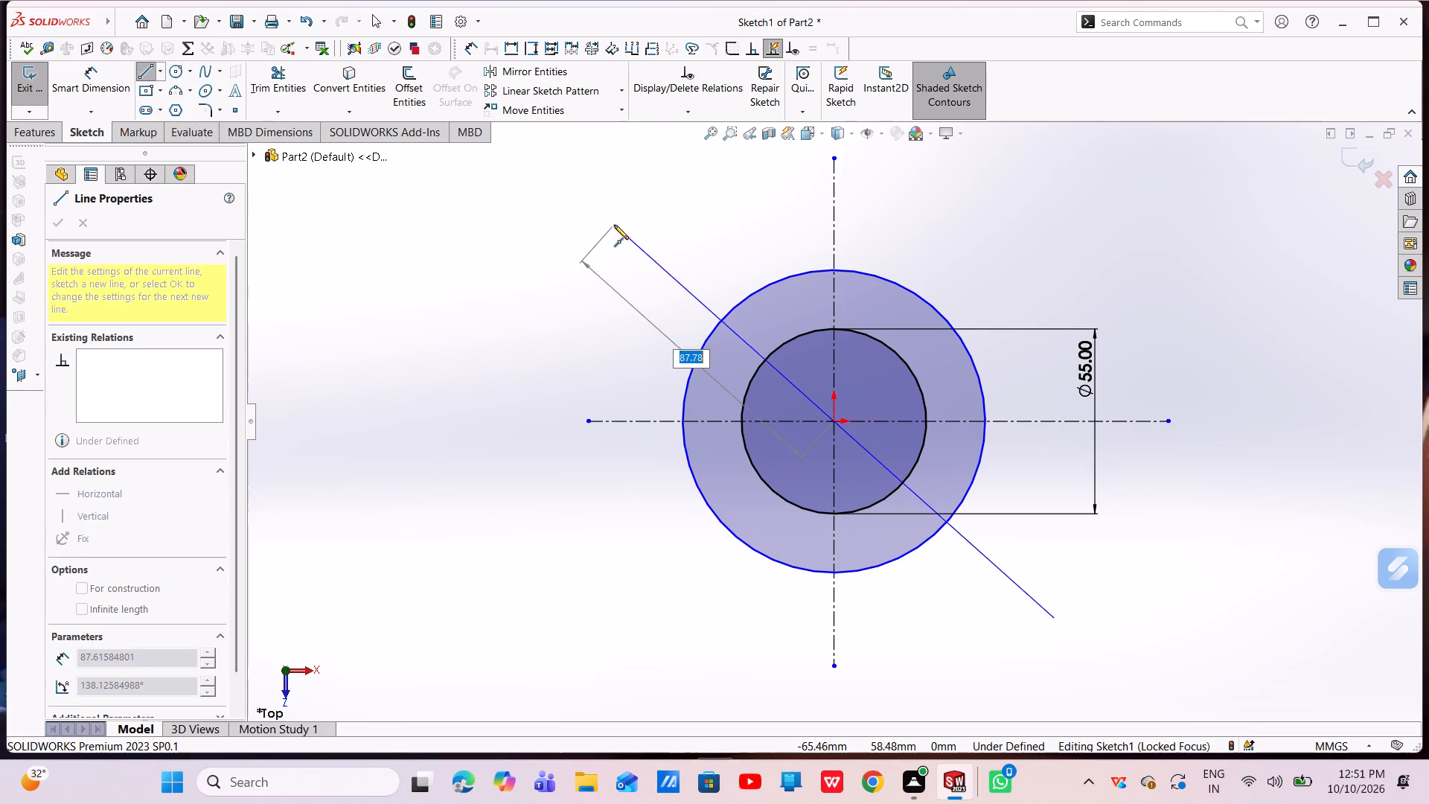
pyautogui.click(612, 224)
pyautogui.rightClick(612, 224)
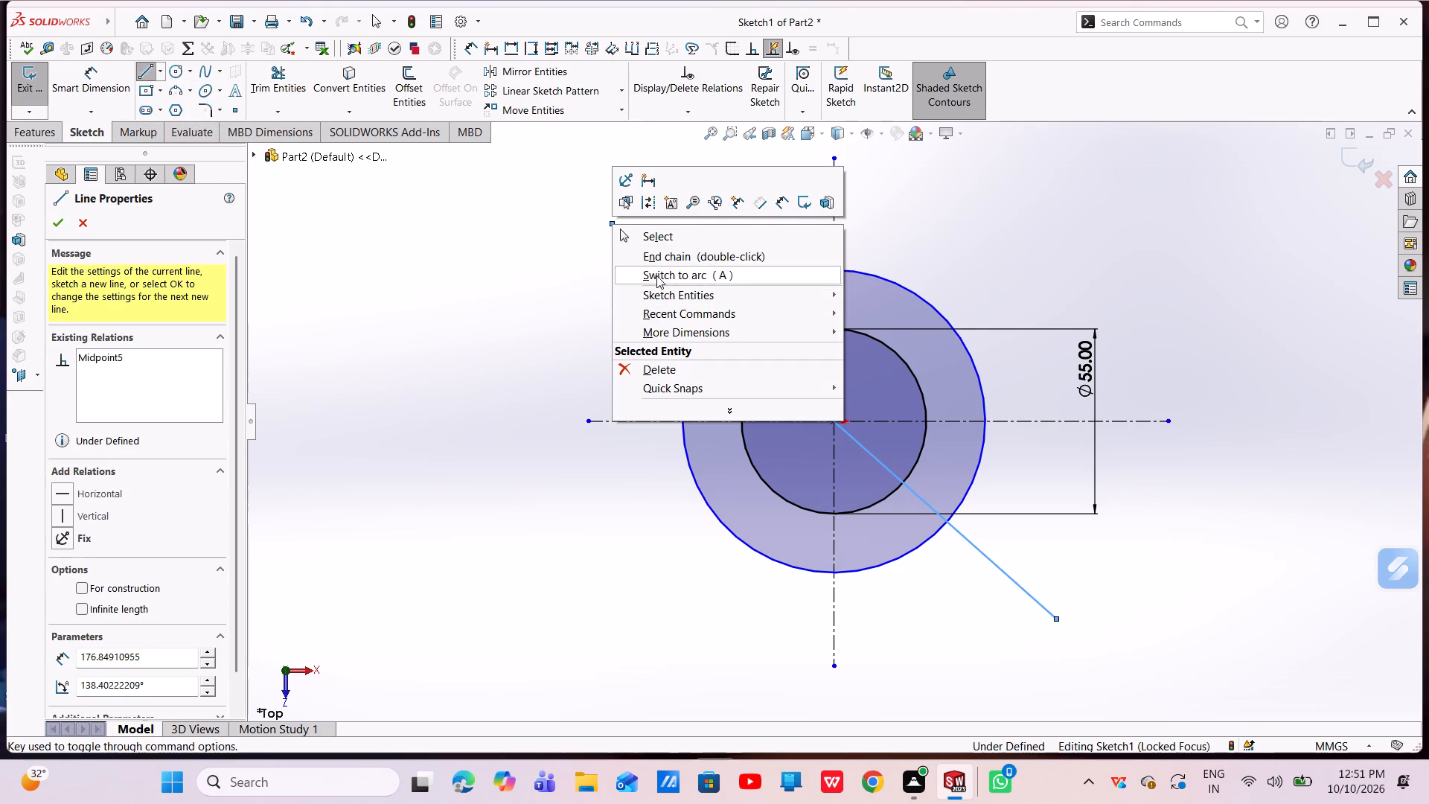
pyautogui.click(660, 235)
pyautogui.click(665, 267)
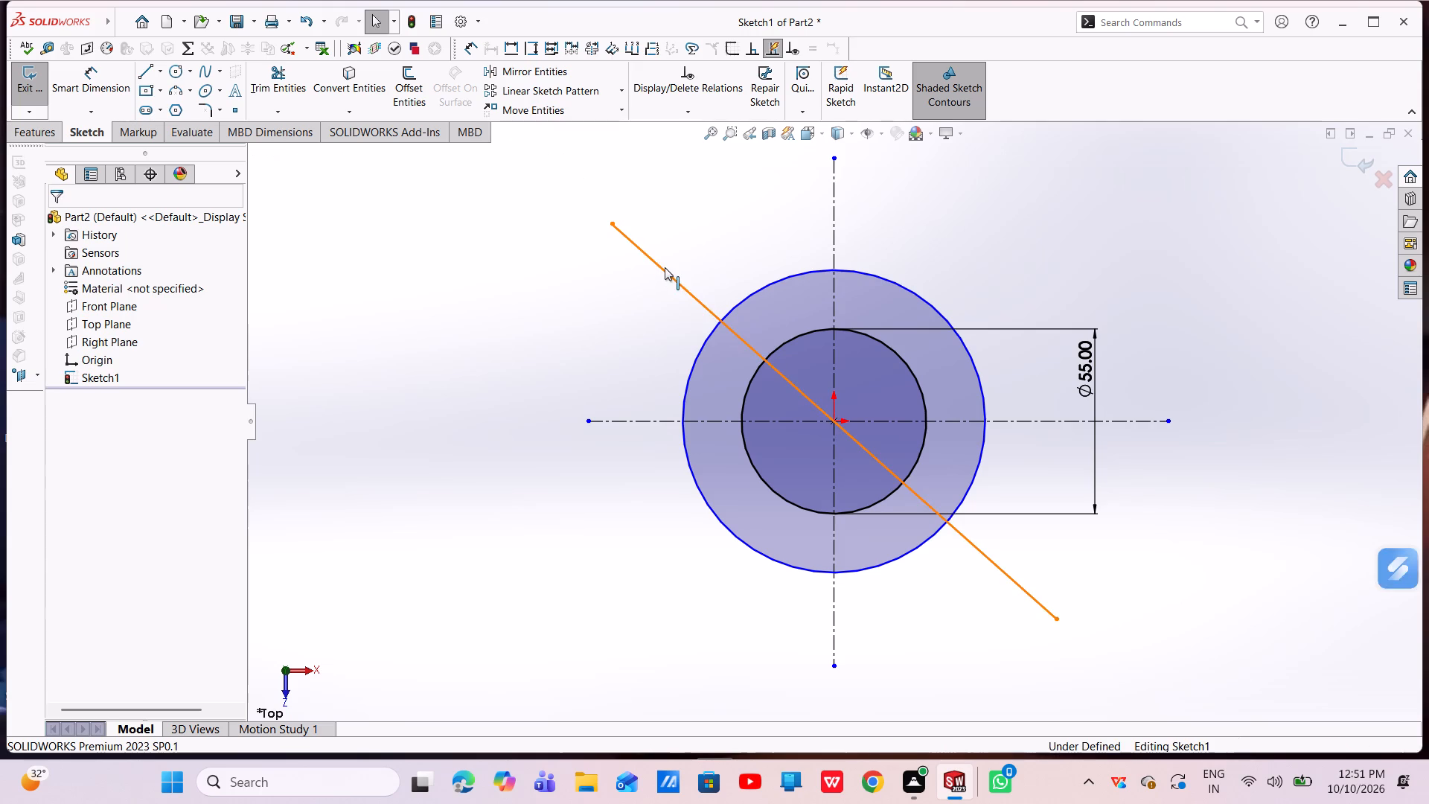
pyautogui.click(729, 226)
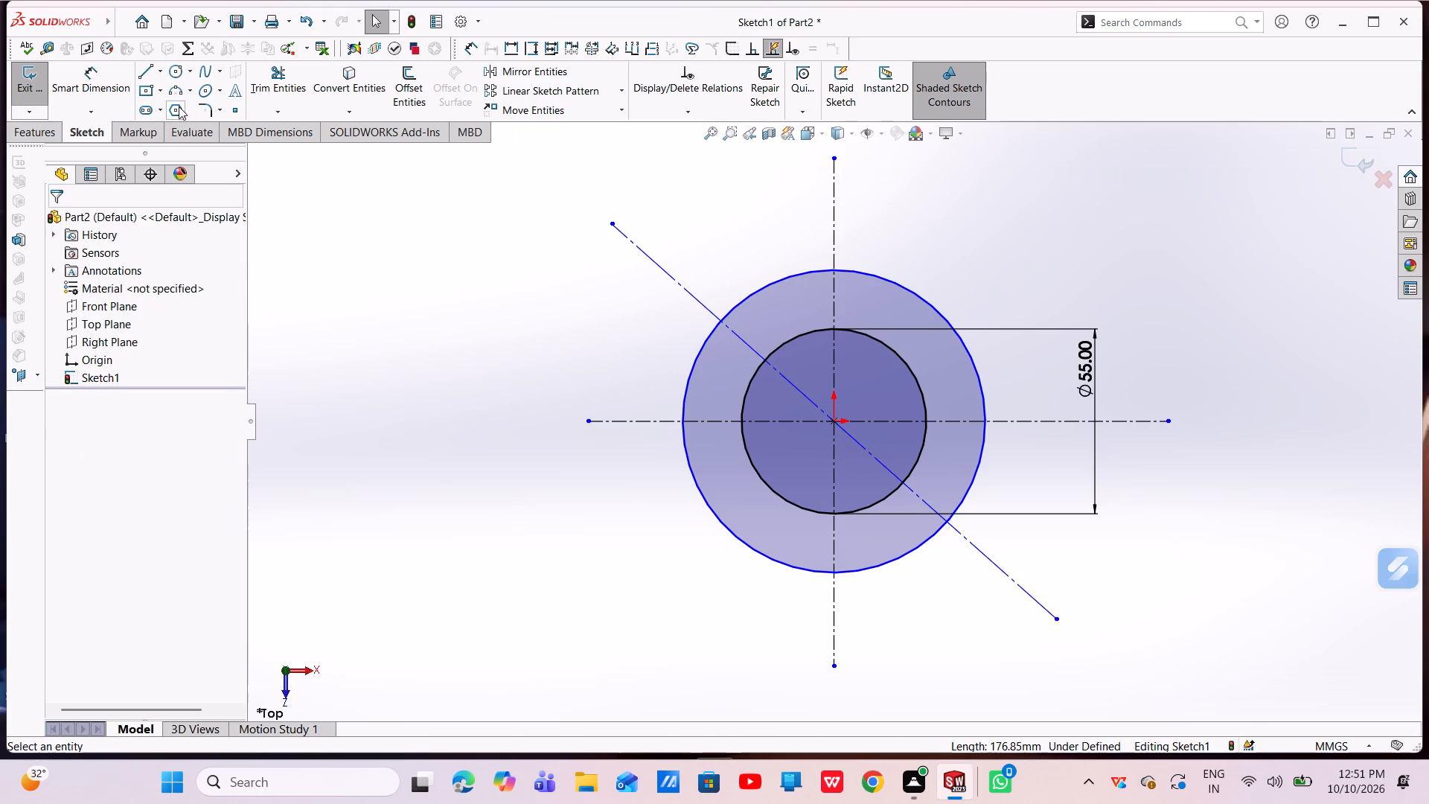
# Sketch a second diagonal midpoint line centred on the origin, about 168 mm long at about 218°, and convert it to construction geometry.
pyautogui.click(154, 71)
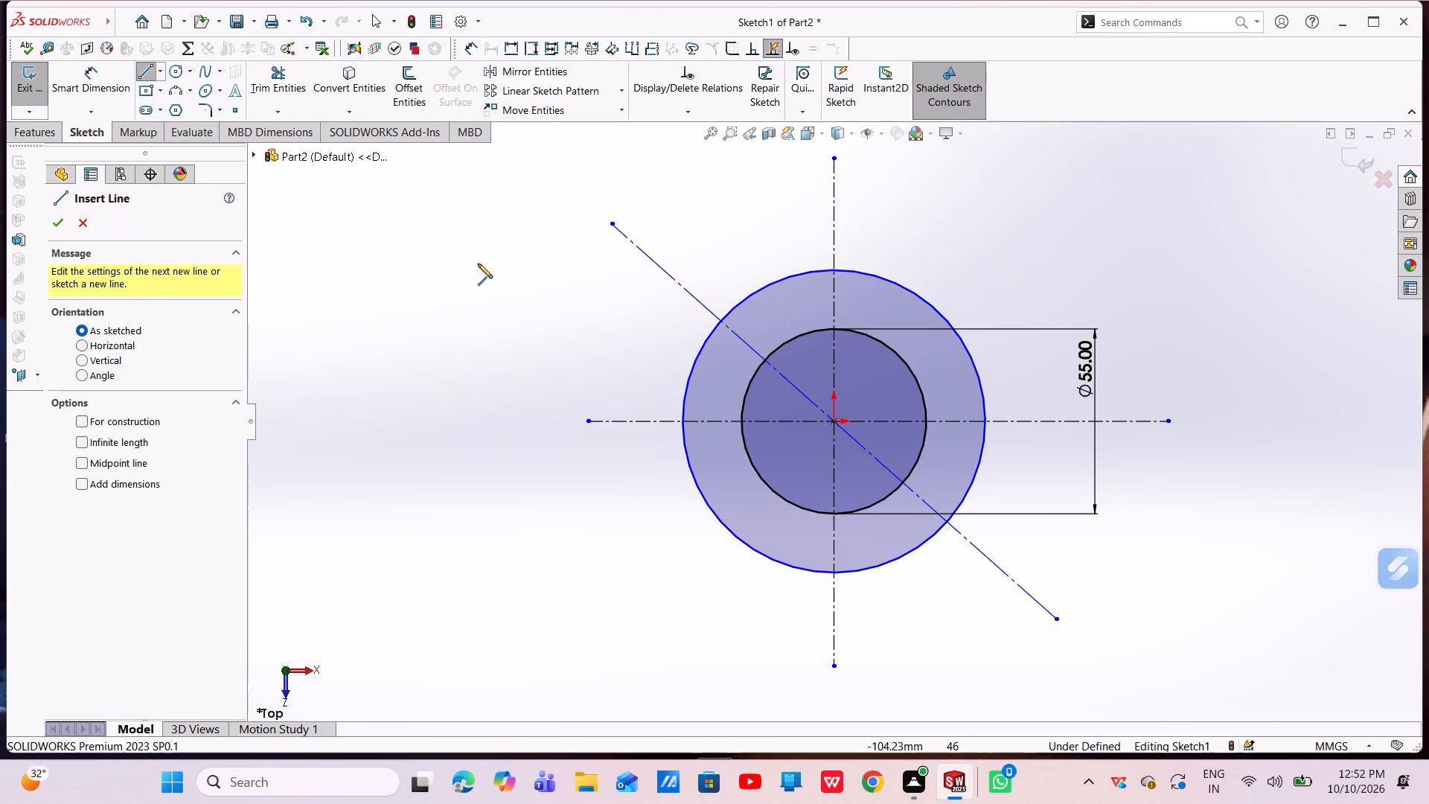
pyautogui.click(164, 77)
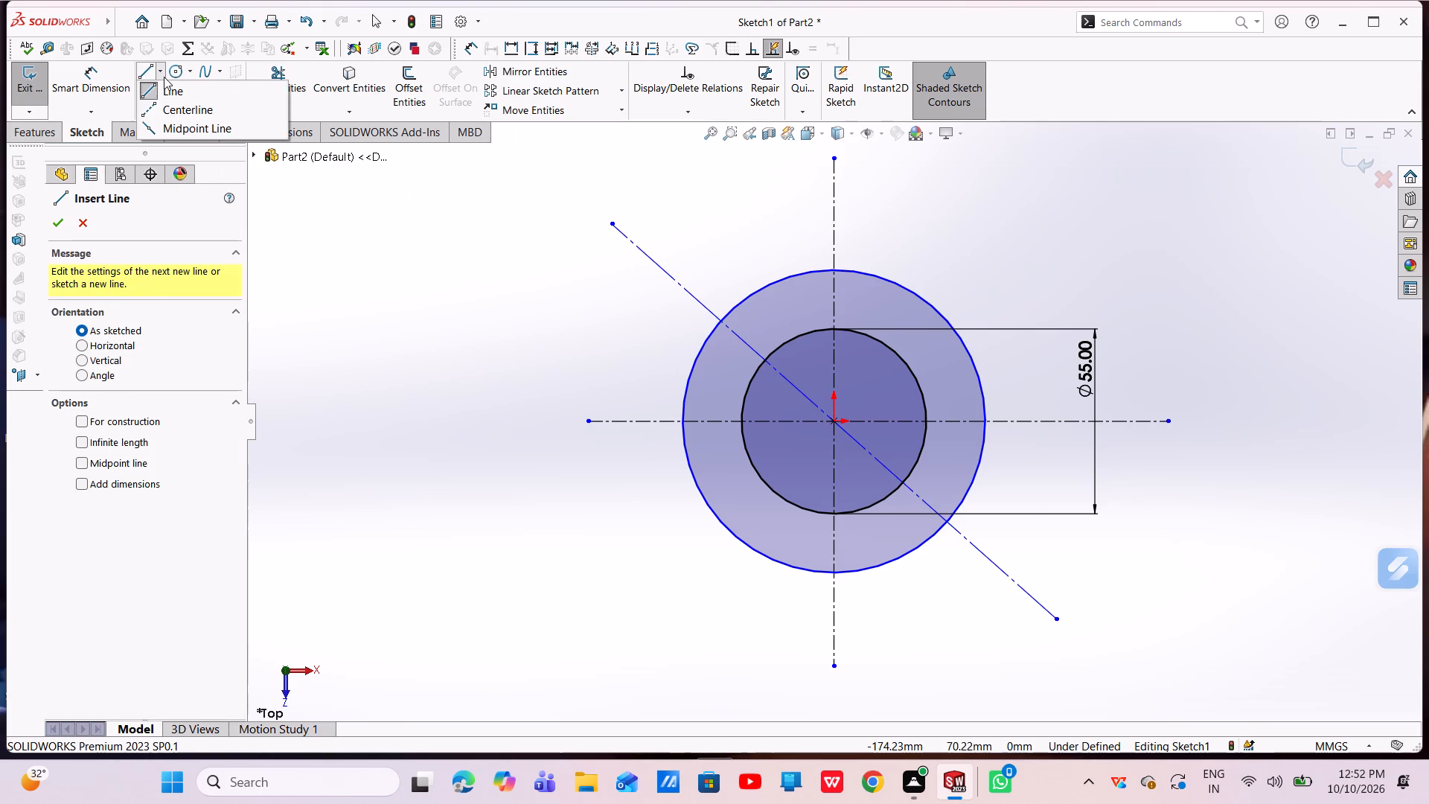
pyautogui.click(188, 125)
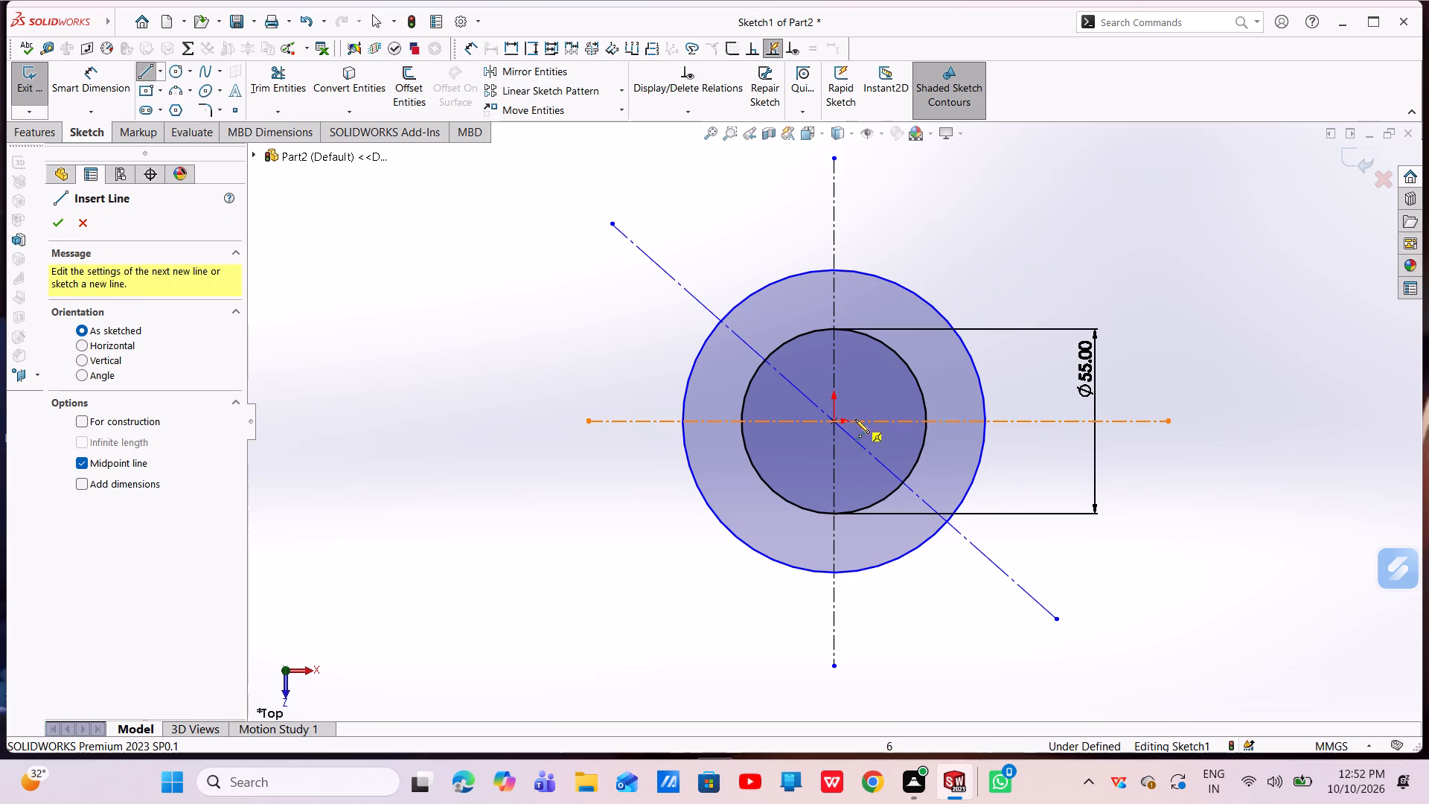
pyautogui.click(837, 423)
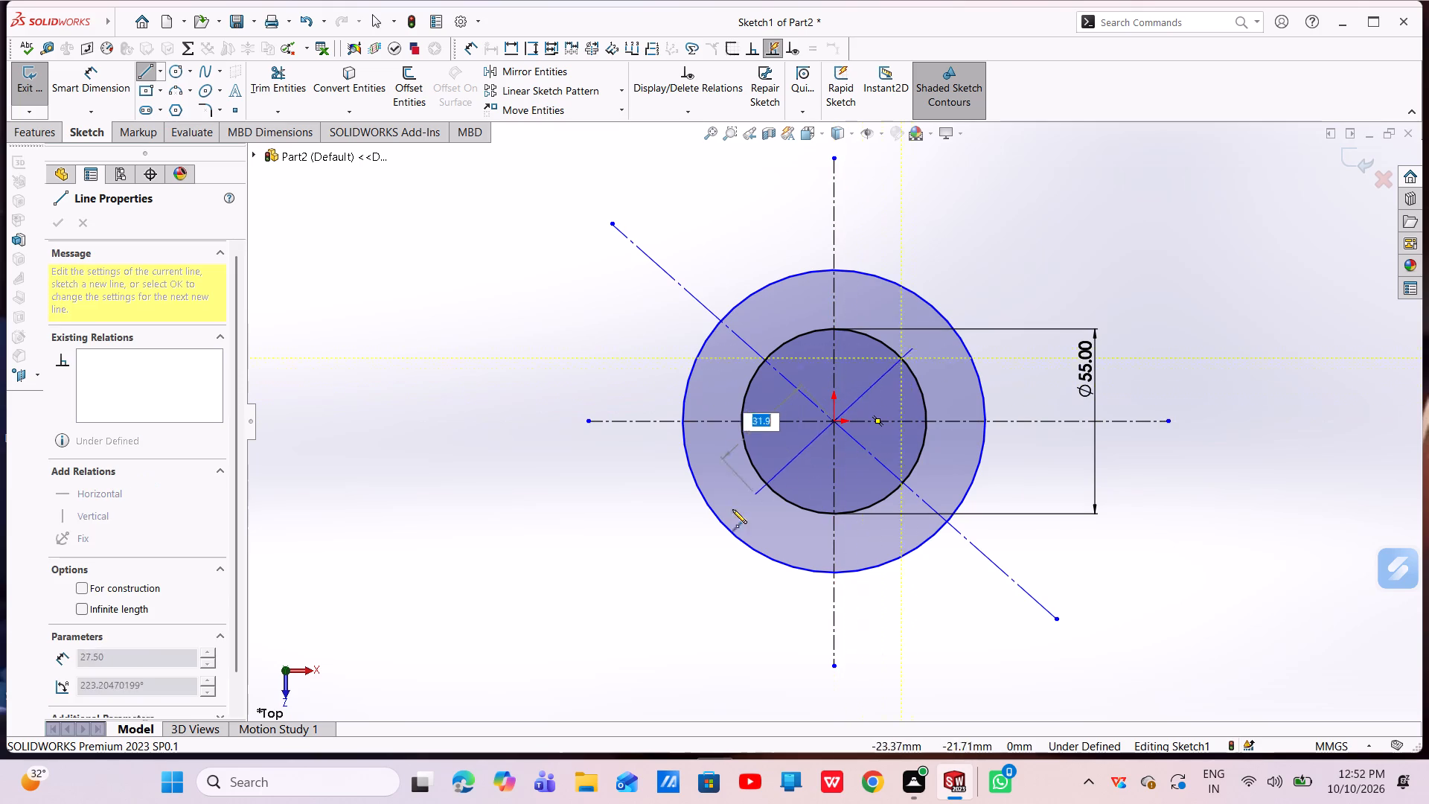
pyautogui.click(609, 595)
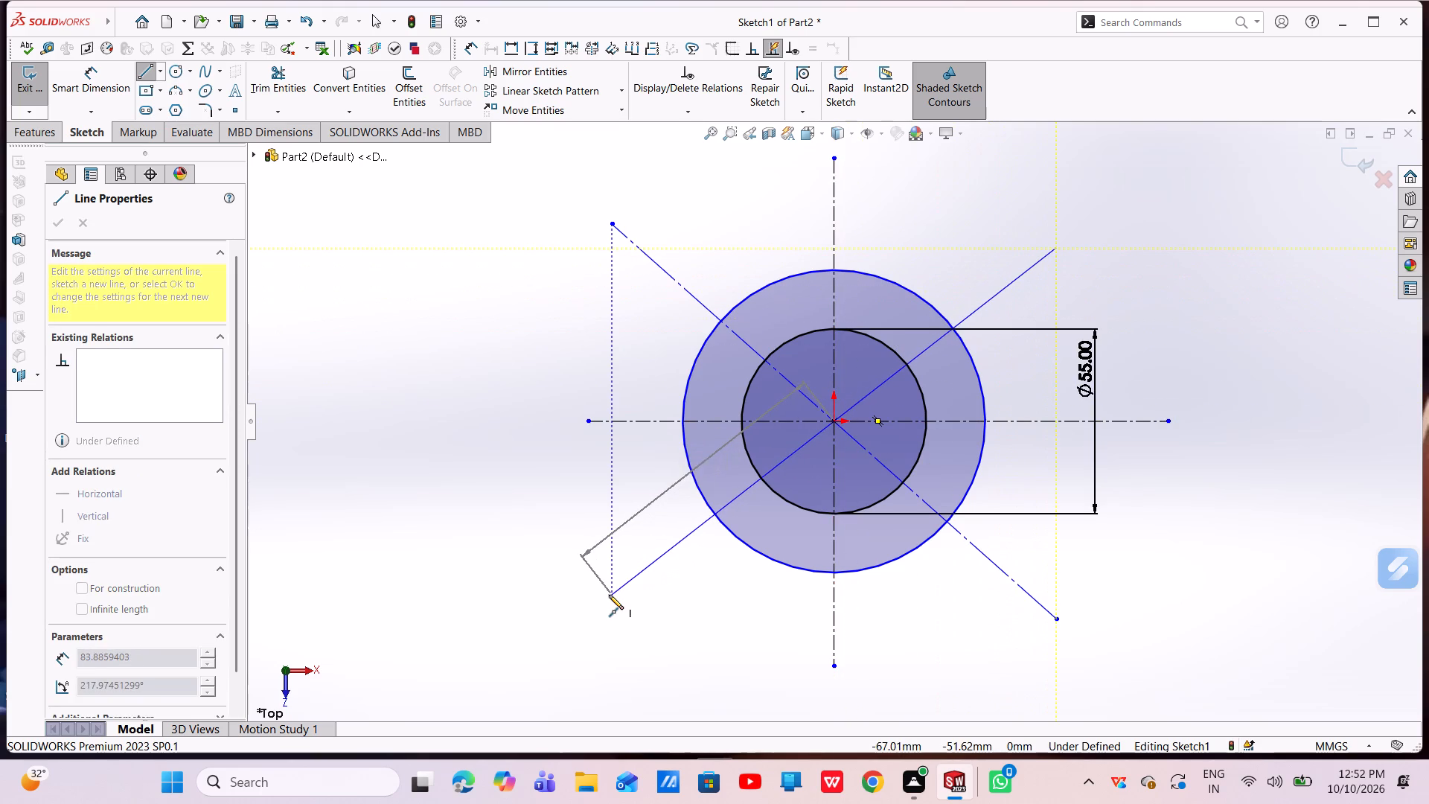
pyautogui.rightClick(609, 595)
pyautogui.click(659, 611)
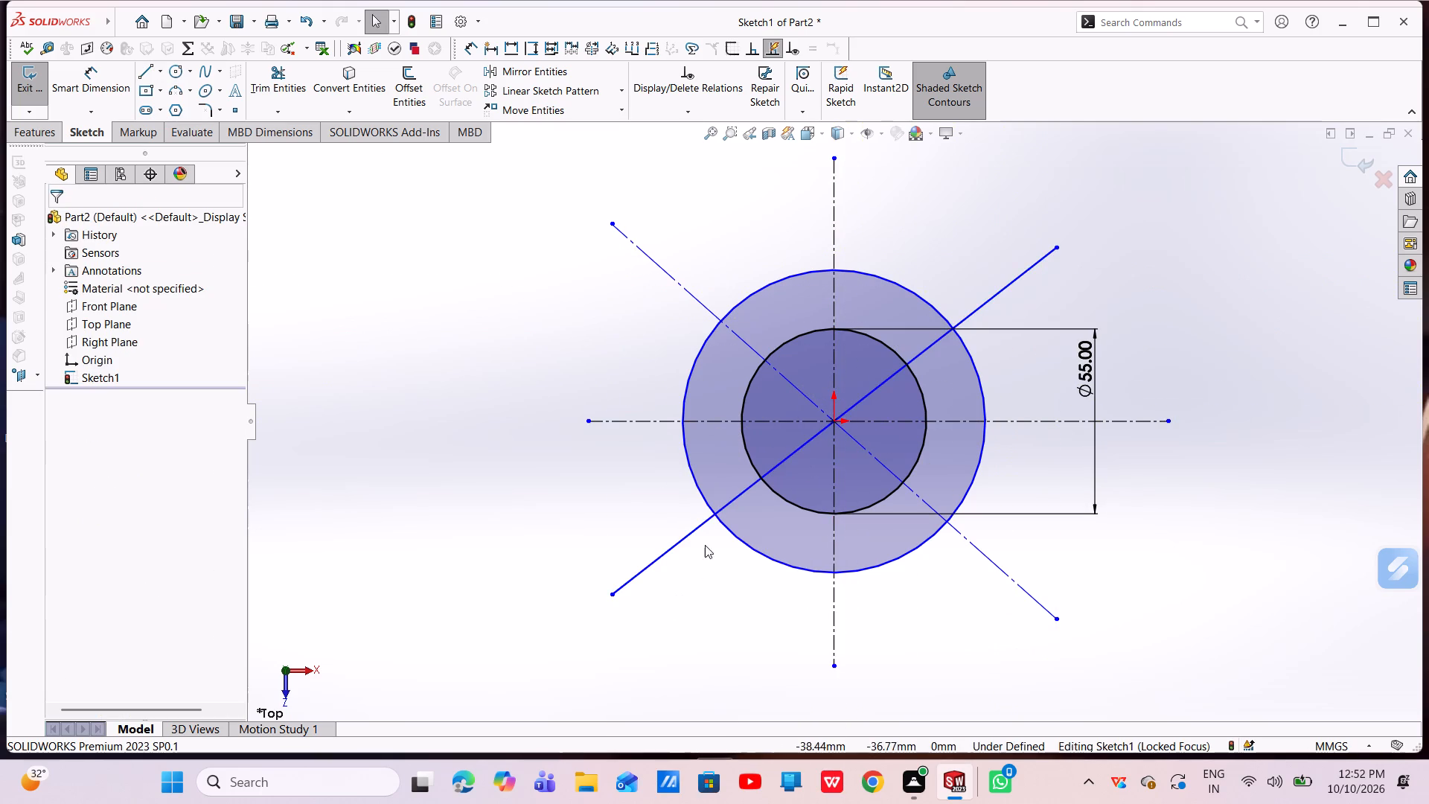
pyautogui.click(734, 498)
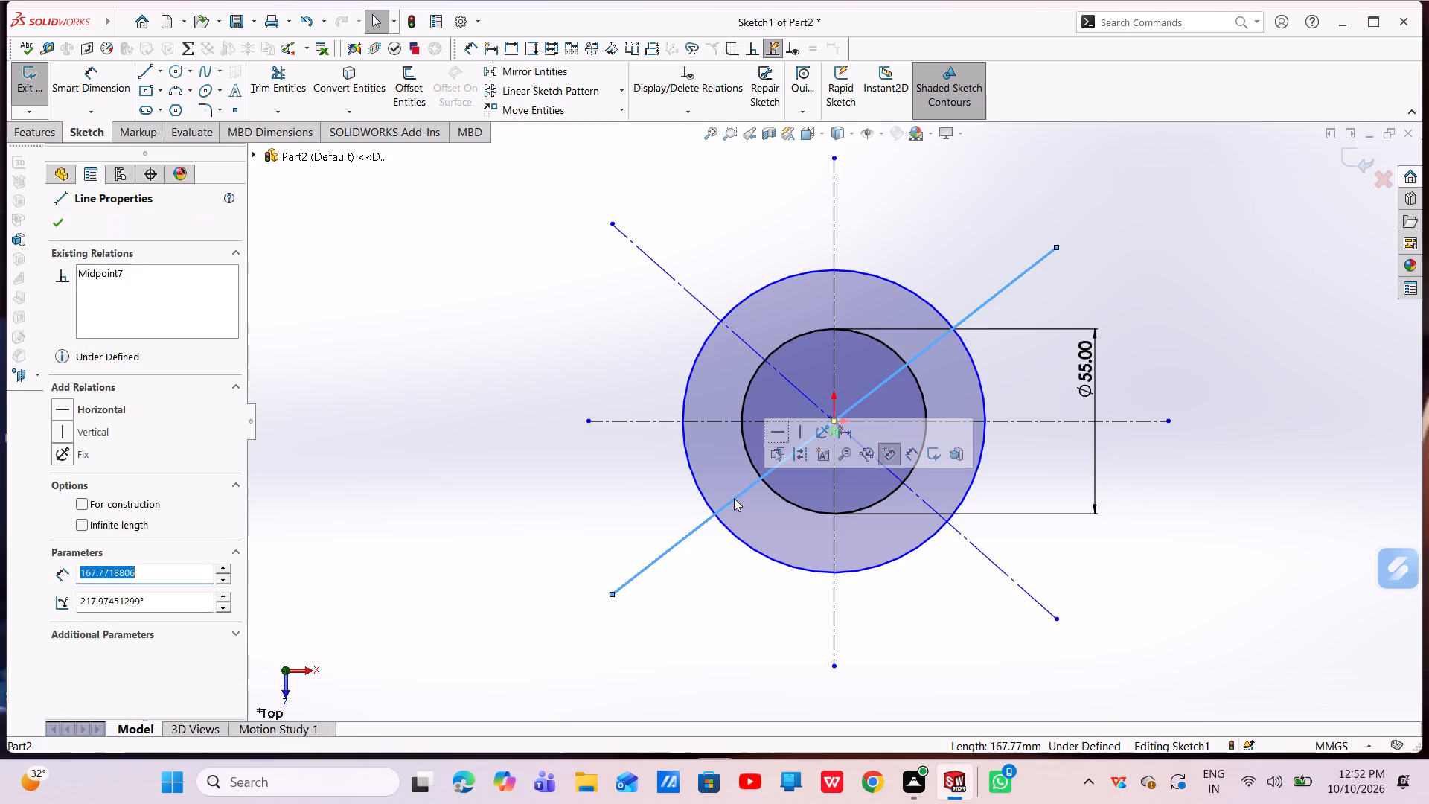
pyautogui.click(797, 451)
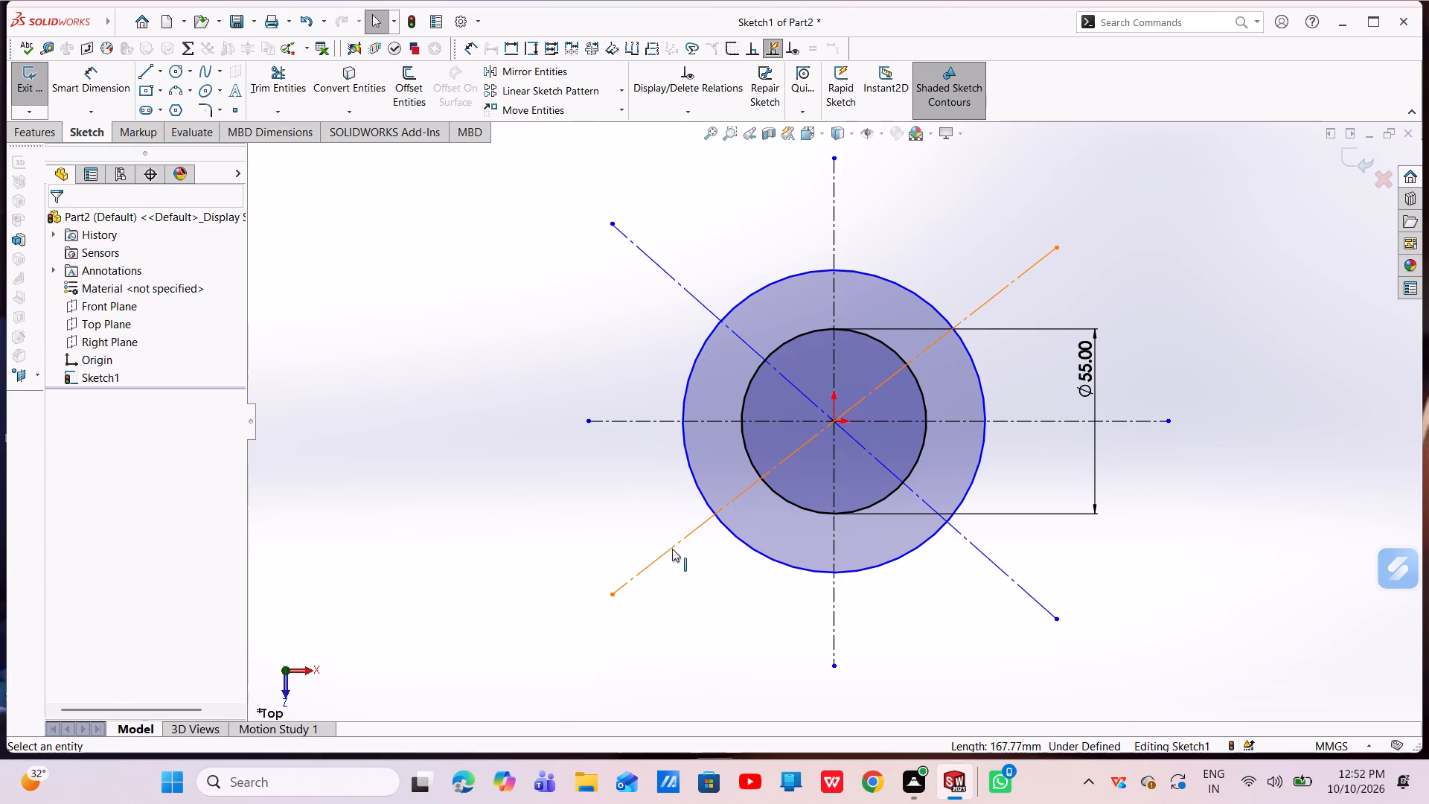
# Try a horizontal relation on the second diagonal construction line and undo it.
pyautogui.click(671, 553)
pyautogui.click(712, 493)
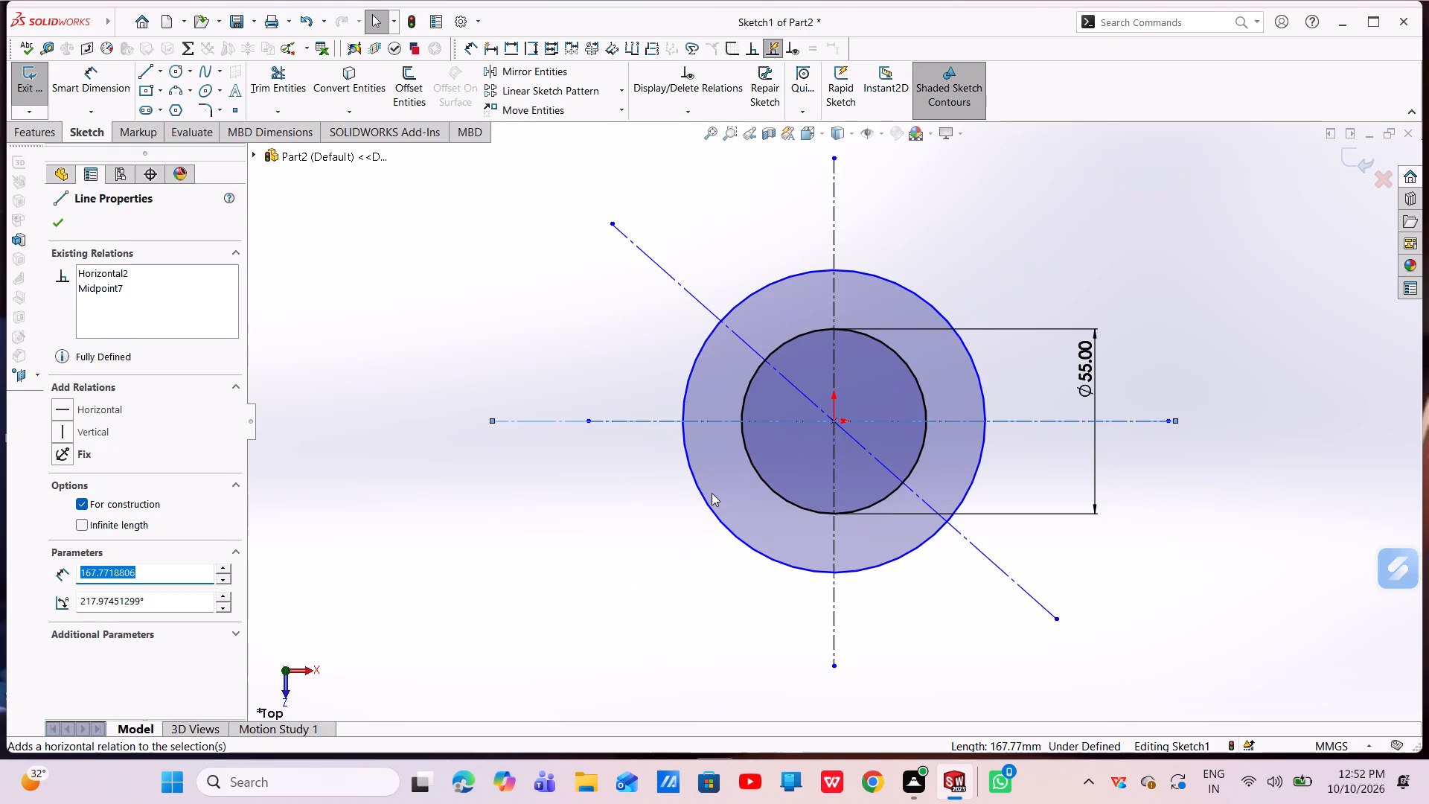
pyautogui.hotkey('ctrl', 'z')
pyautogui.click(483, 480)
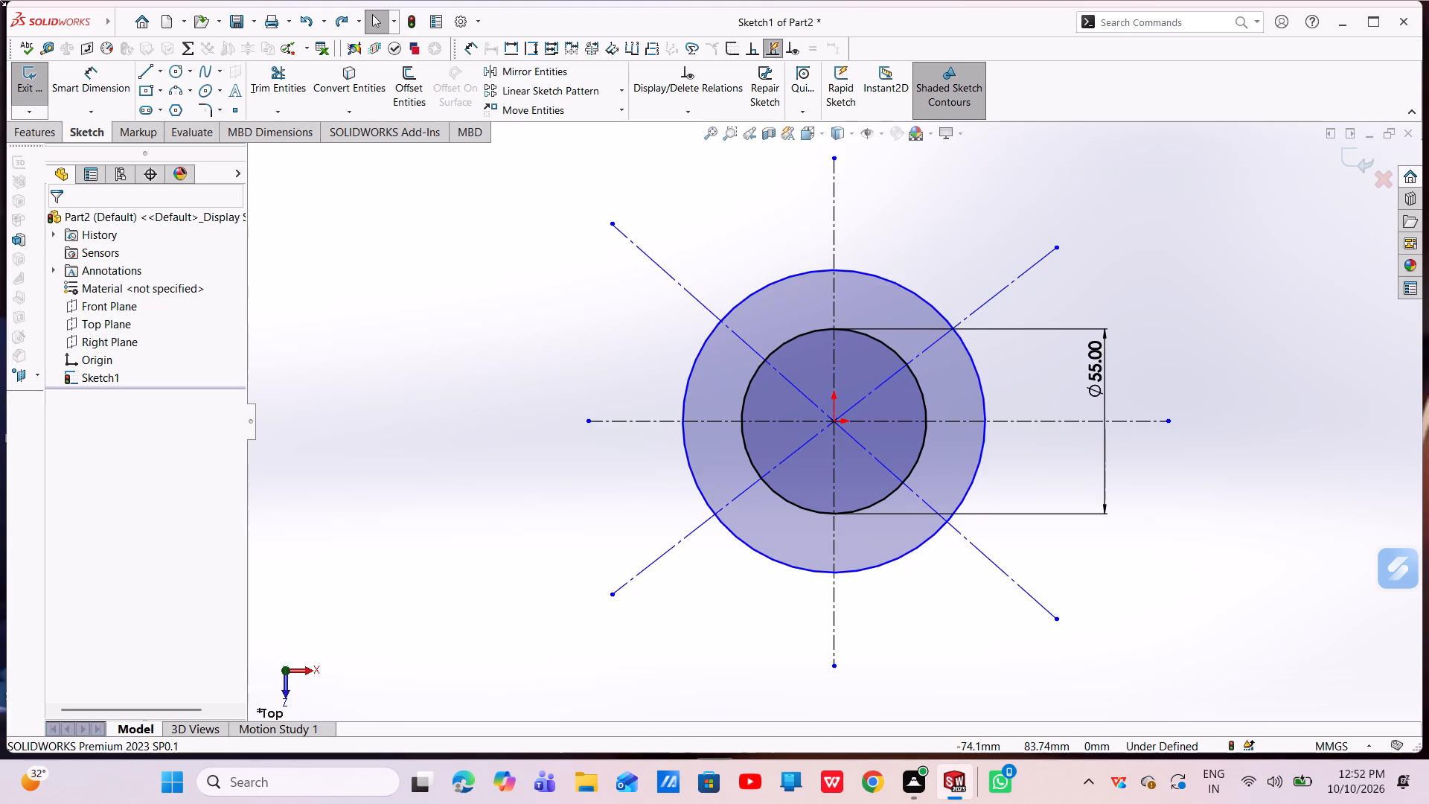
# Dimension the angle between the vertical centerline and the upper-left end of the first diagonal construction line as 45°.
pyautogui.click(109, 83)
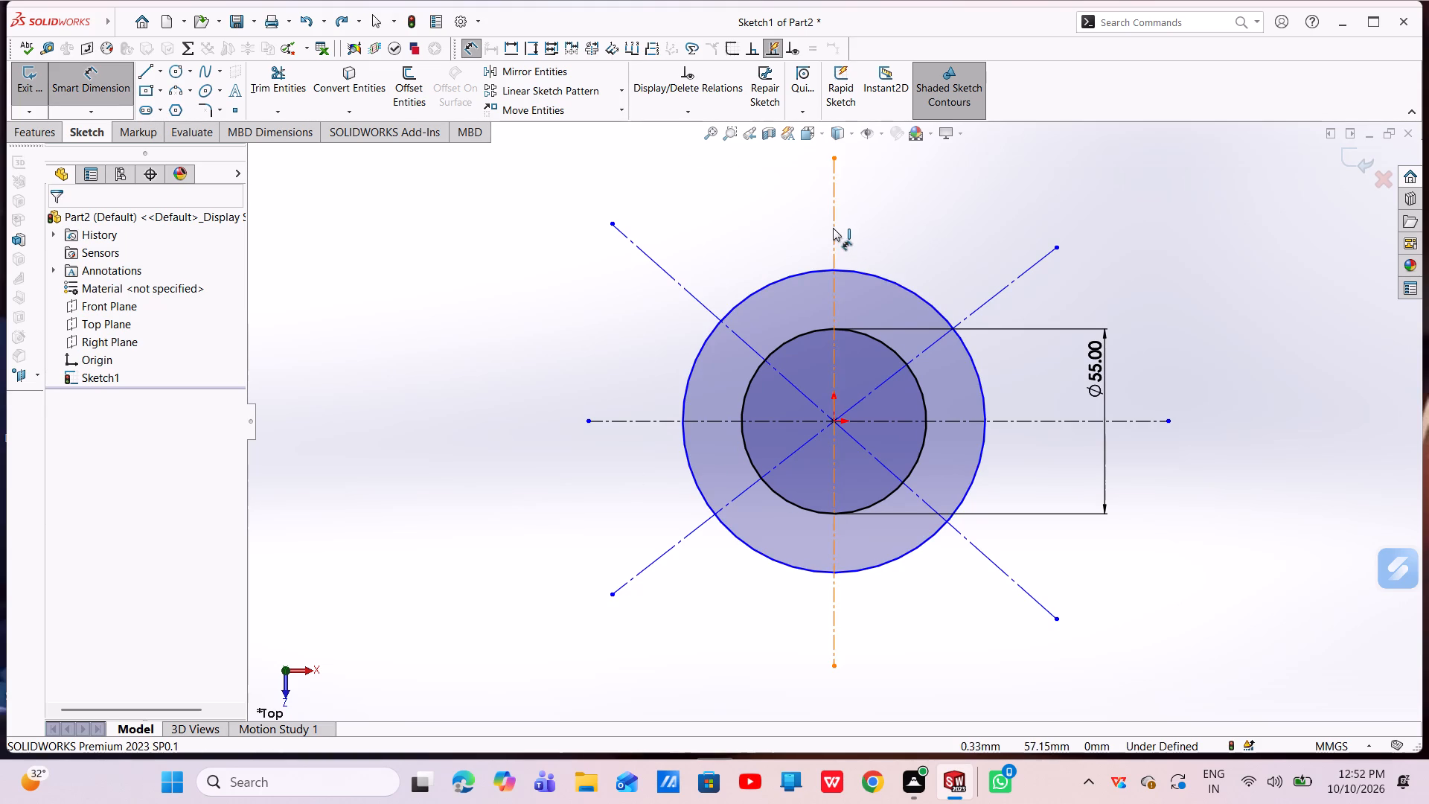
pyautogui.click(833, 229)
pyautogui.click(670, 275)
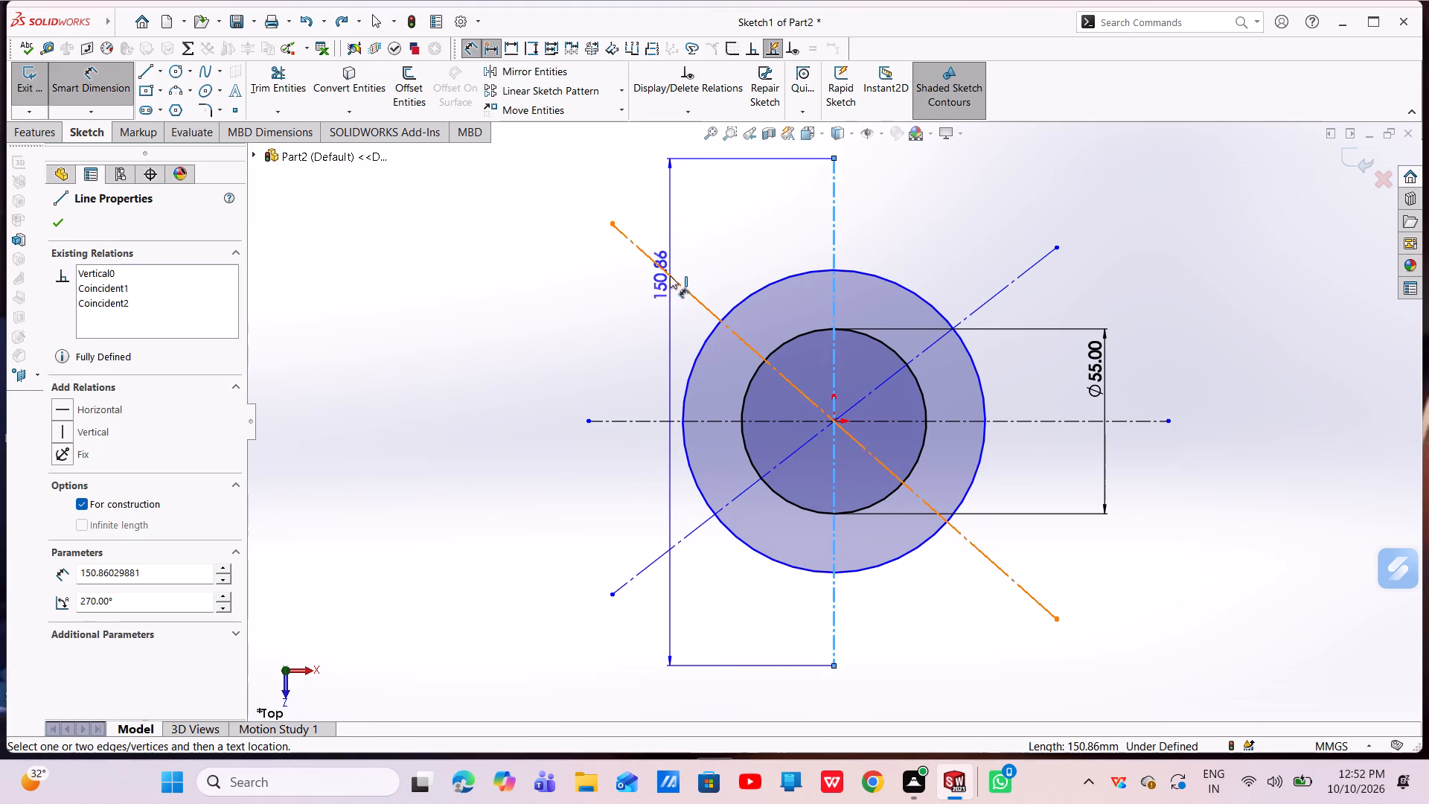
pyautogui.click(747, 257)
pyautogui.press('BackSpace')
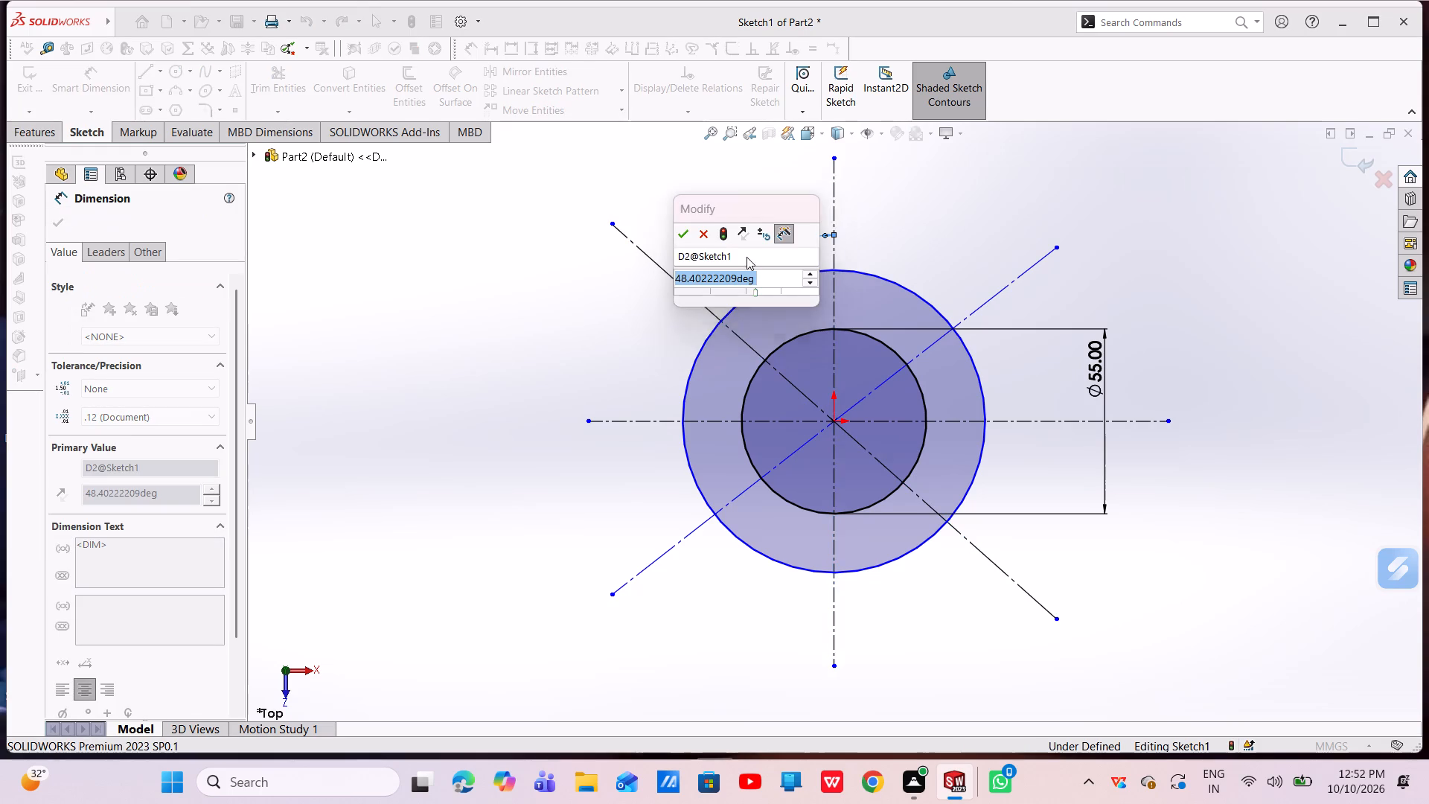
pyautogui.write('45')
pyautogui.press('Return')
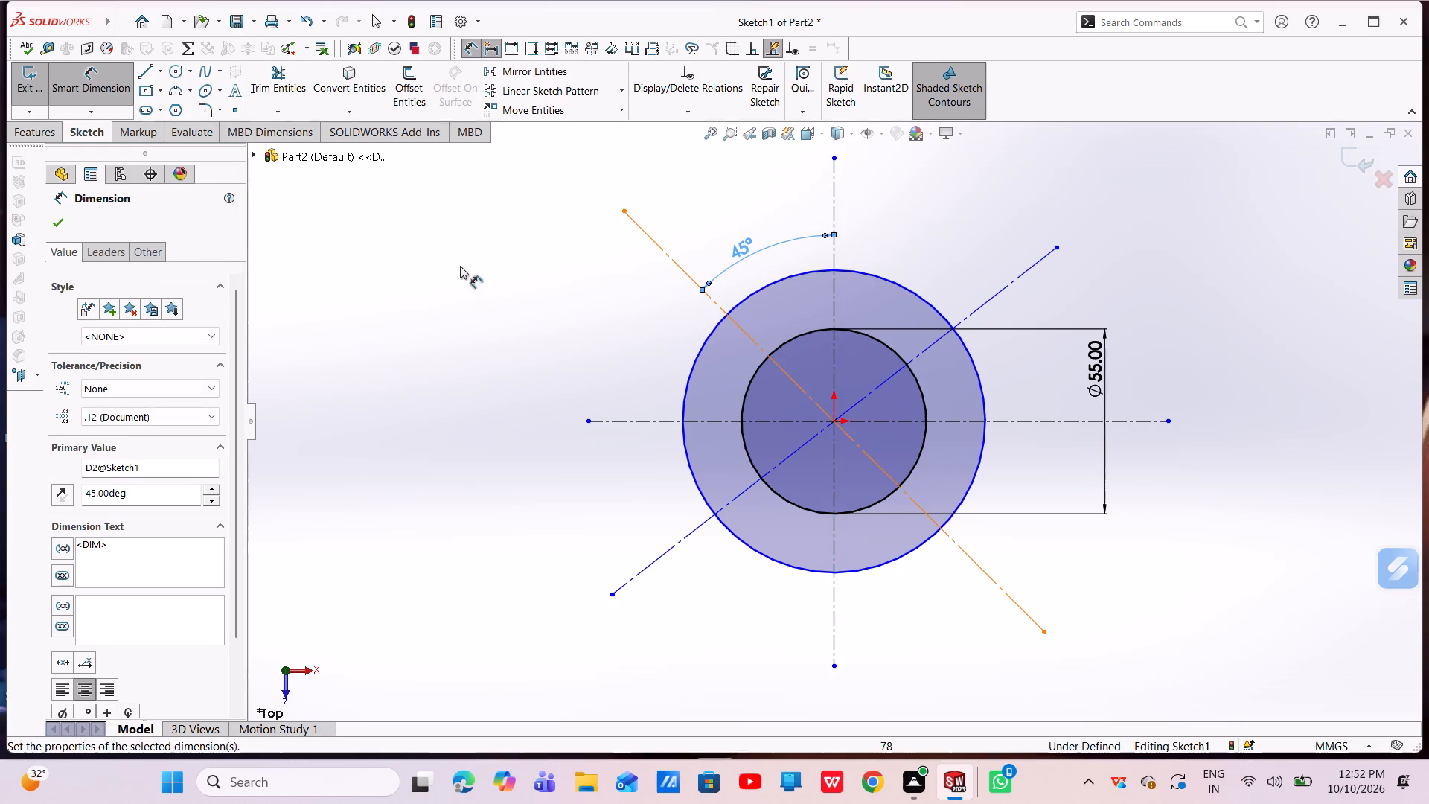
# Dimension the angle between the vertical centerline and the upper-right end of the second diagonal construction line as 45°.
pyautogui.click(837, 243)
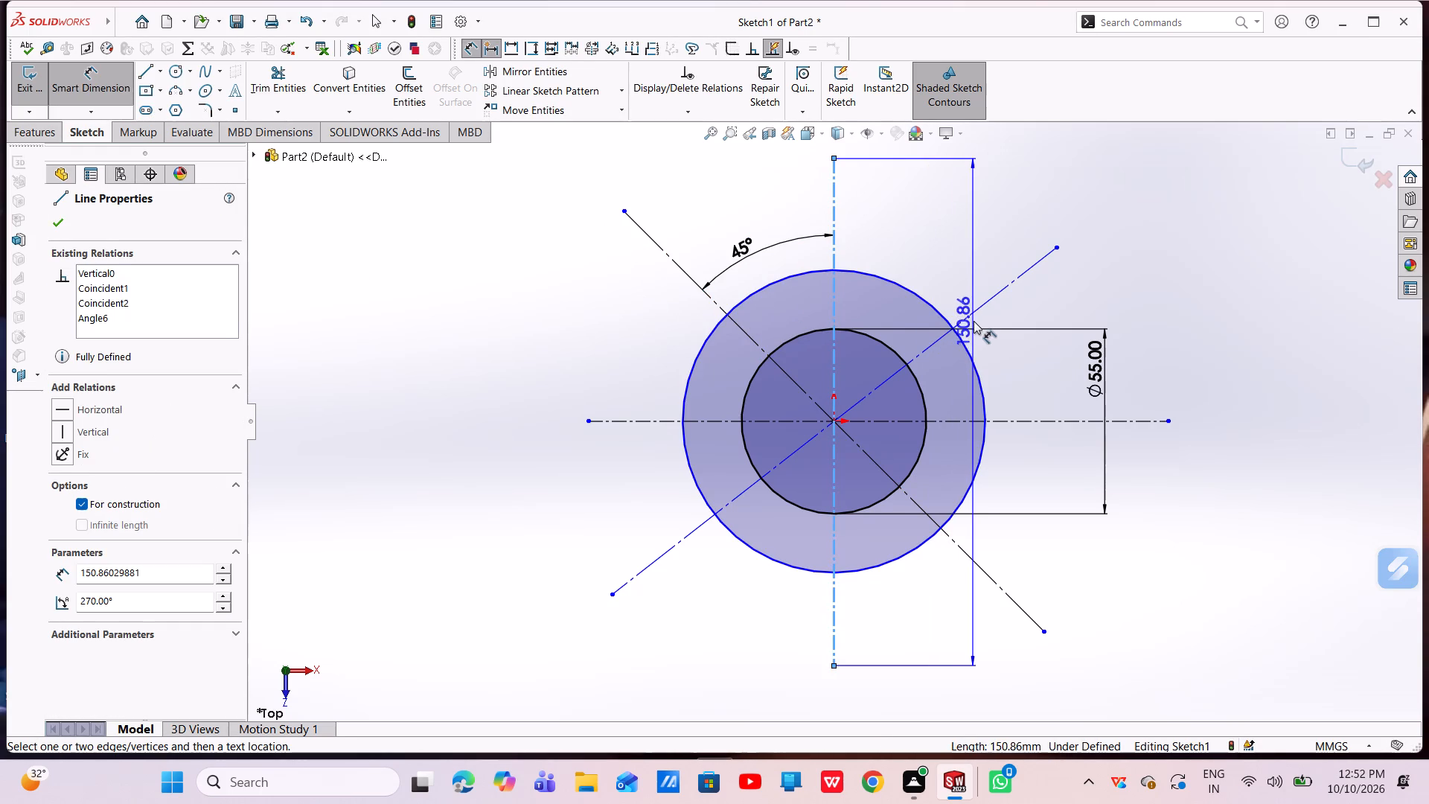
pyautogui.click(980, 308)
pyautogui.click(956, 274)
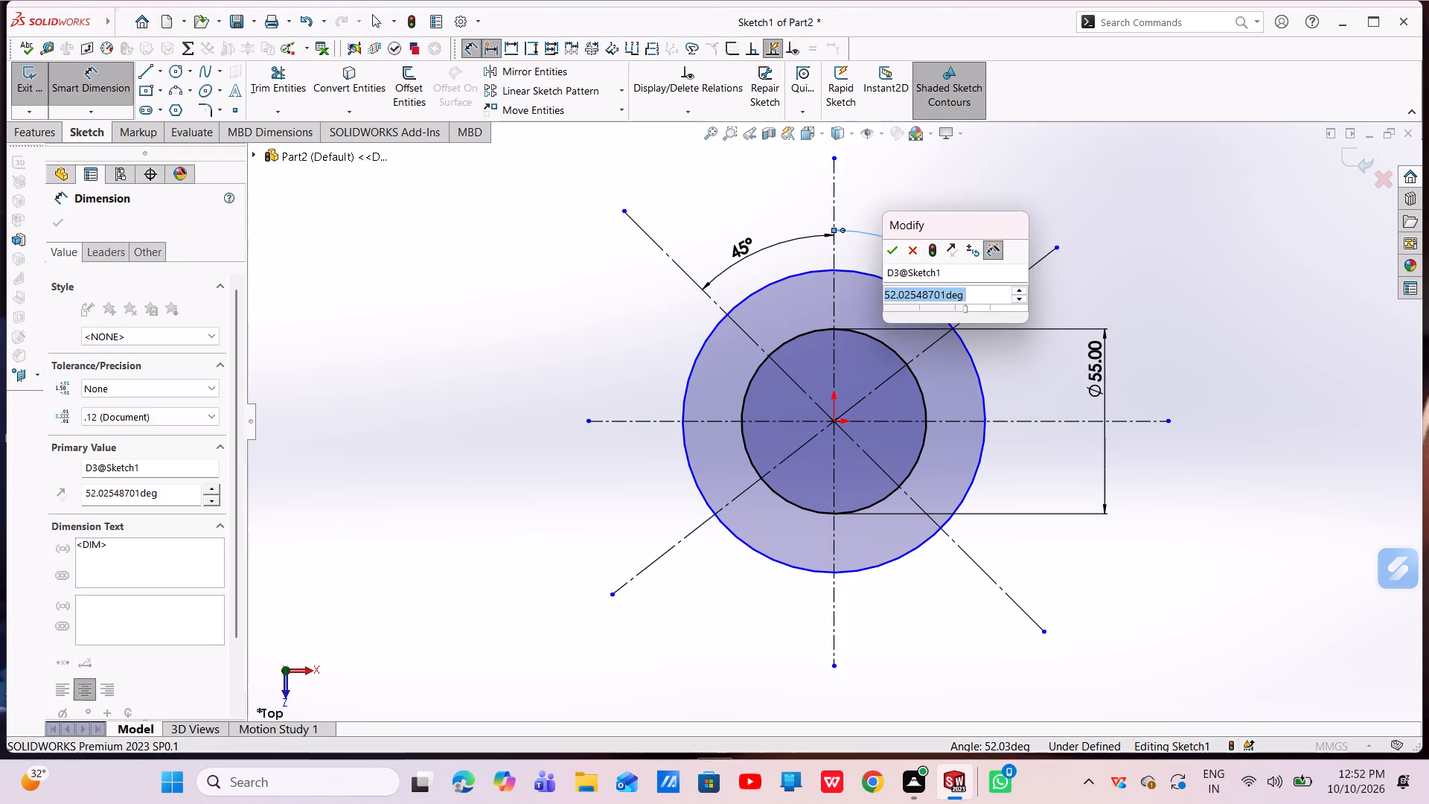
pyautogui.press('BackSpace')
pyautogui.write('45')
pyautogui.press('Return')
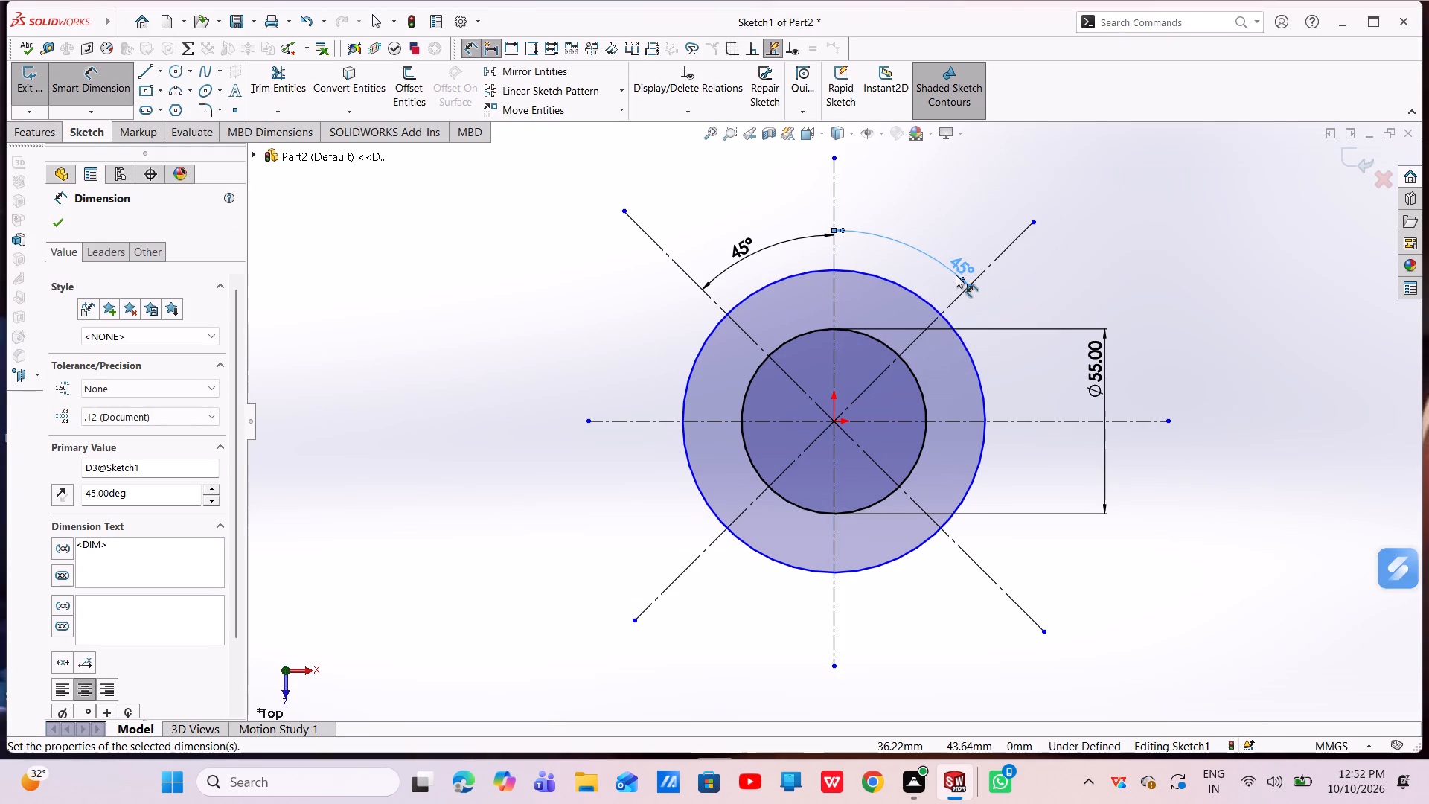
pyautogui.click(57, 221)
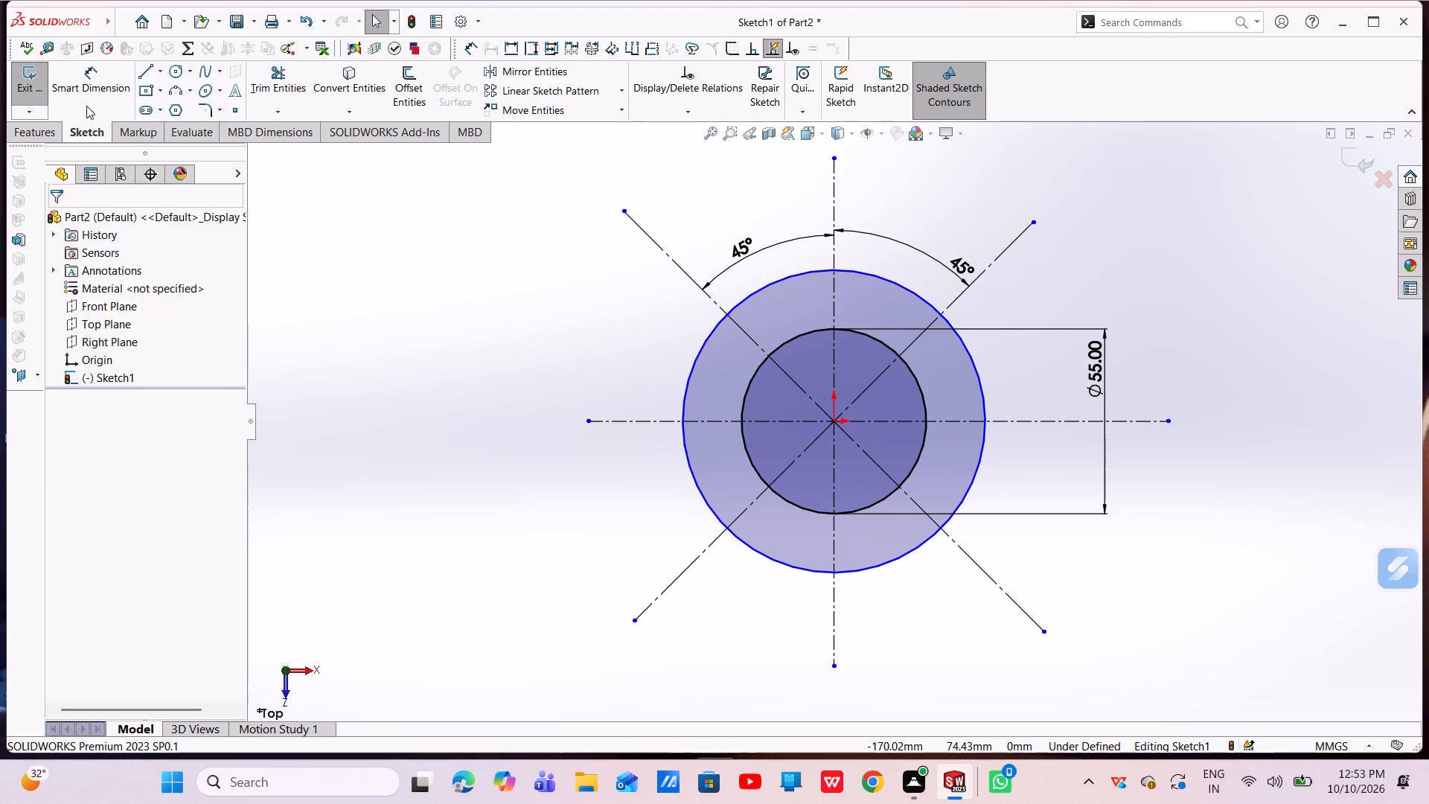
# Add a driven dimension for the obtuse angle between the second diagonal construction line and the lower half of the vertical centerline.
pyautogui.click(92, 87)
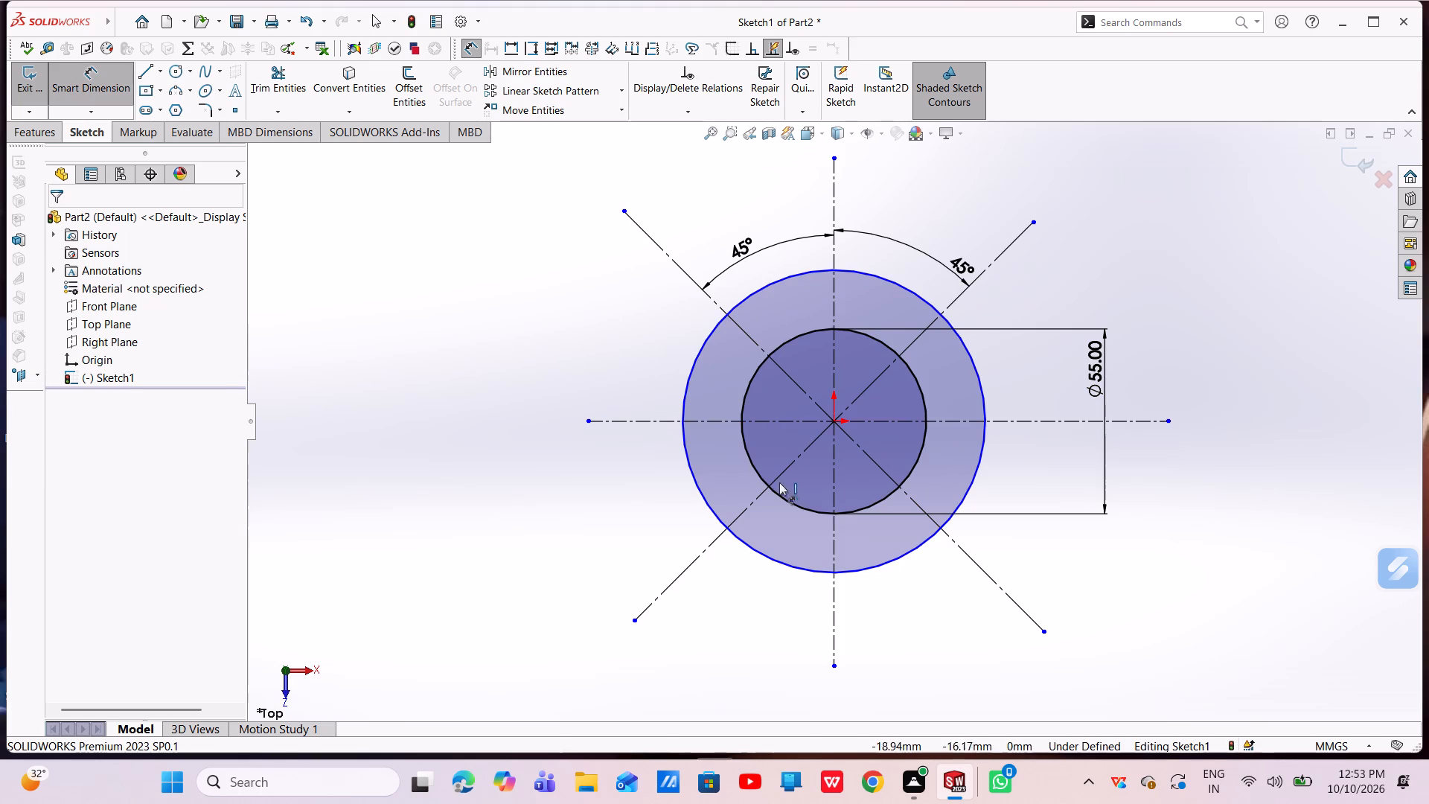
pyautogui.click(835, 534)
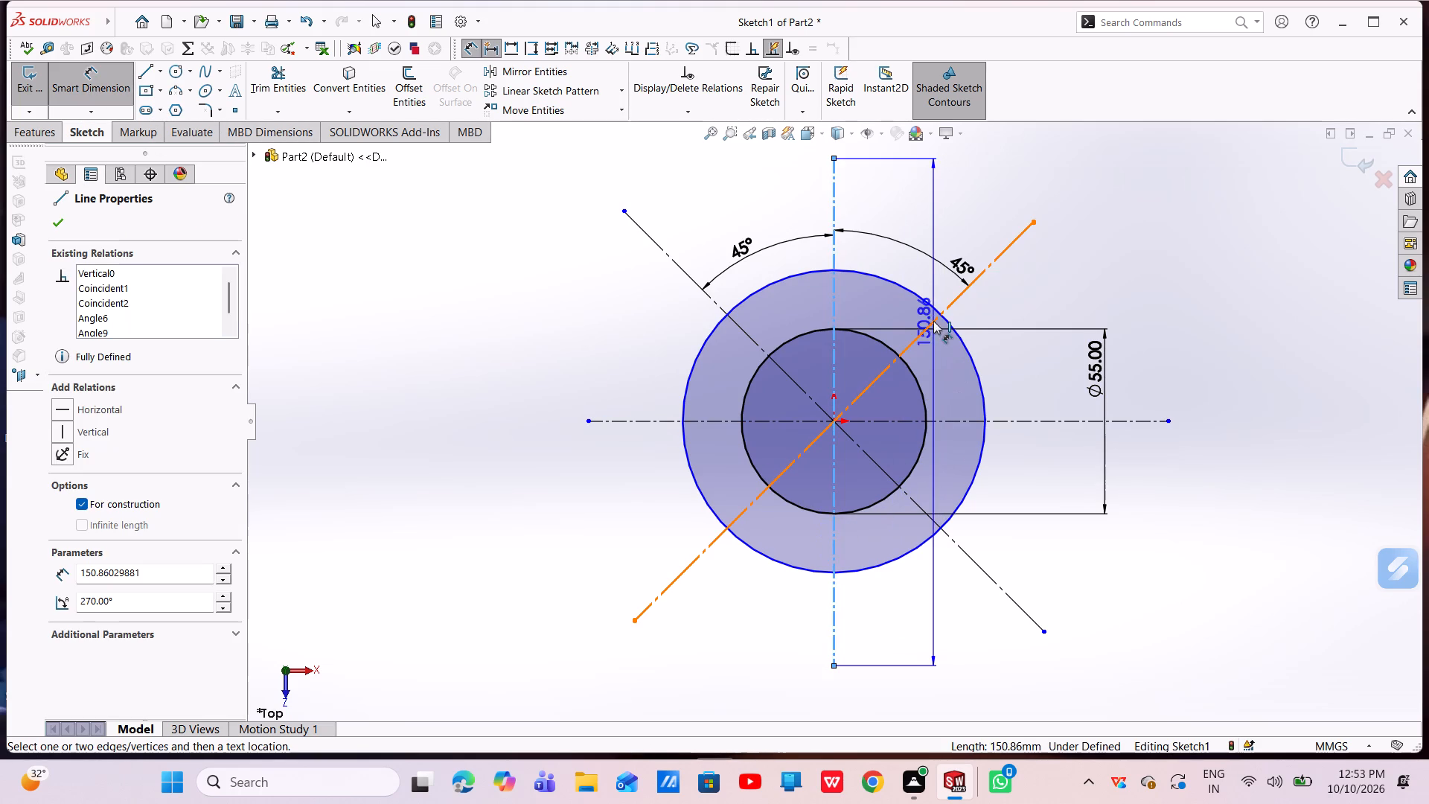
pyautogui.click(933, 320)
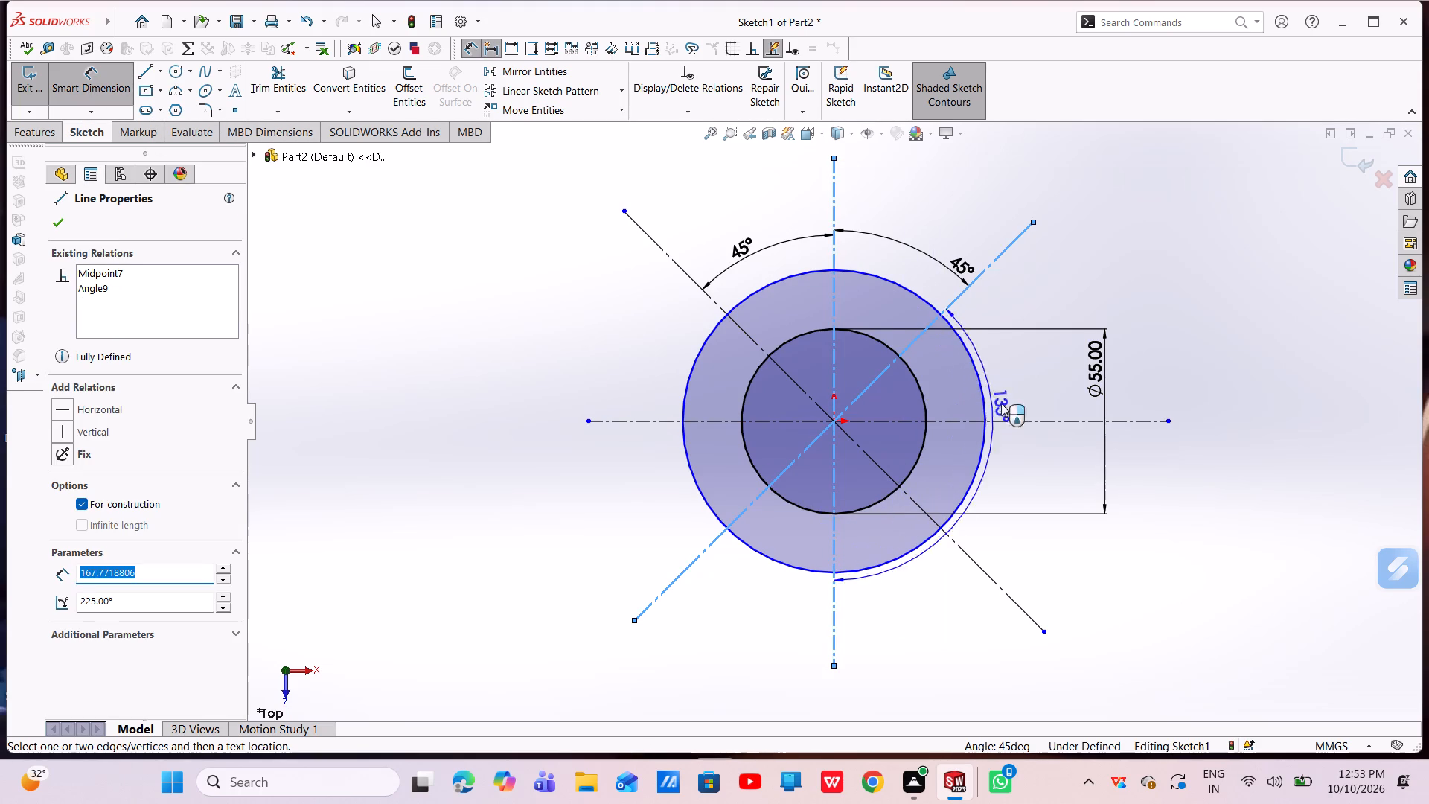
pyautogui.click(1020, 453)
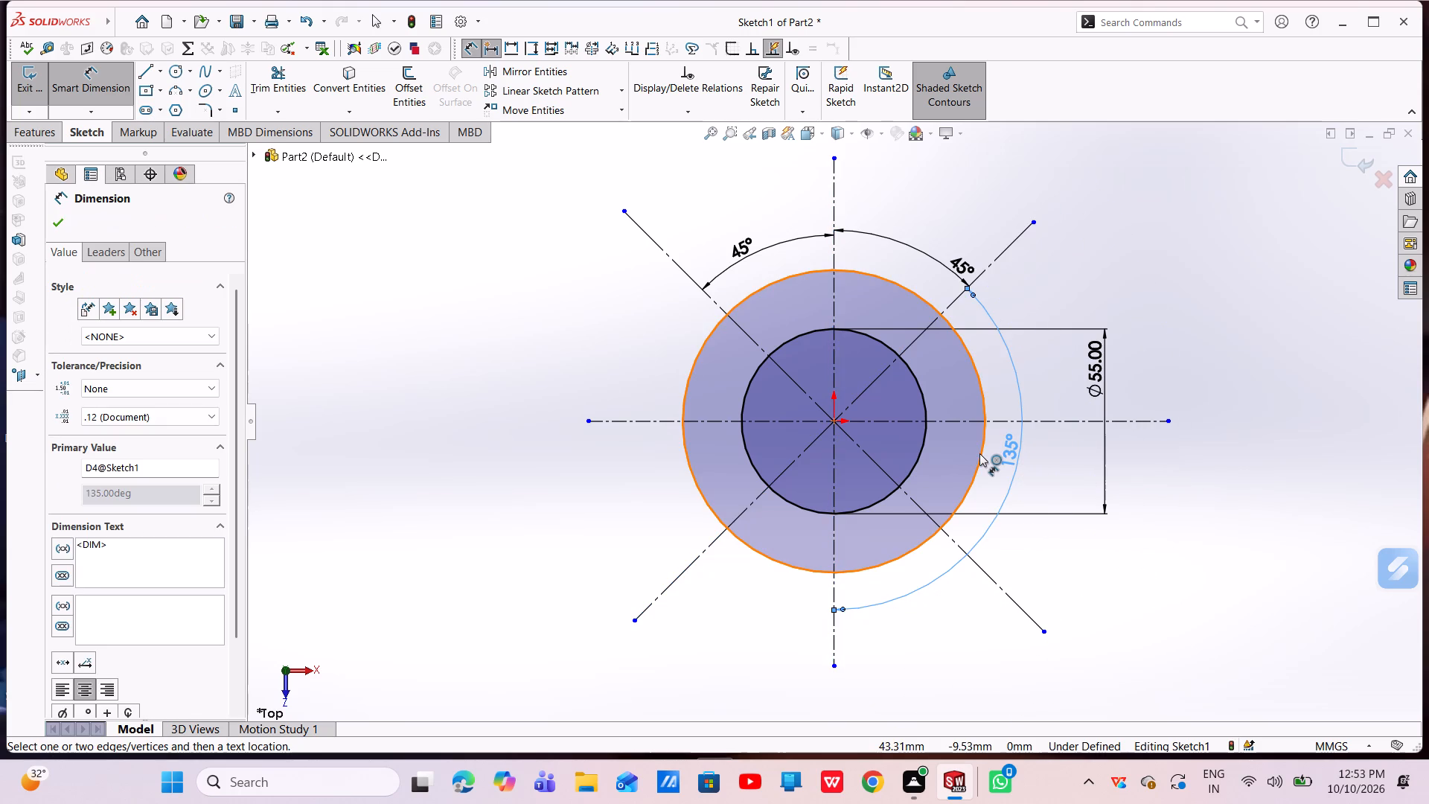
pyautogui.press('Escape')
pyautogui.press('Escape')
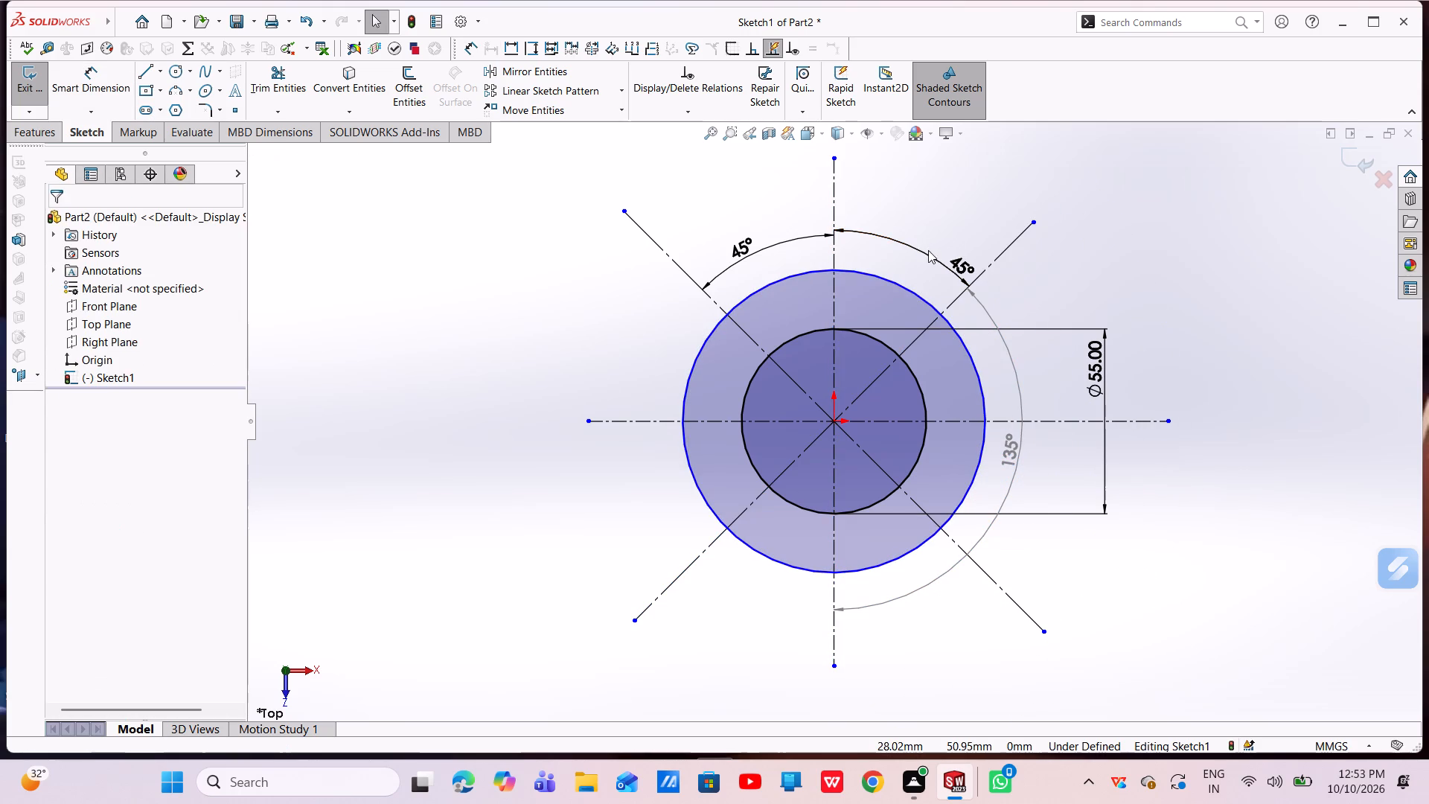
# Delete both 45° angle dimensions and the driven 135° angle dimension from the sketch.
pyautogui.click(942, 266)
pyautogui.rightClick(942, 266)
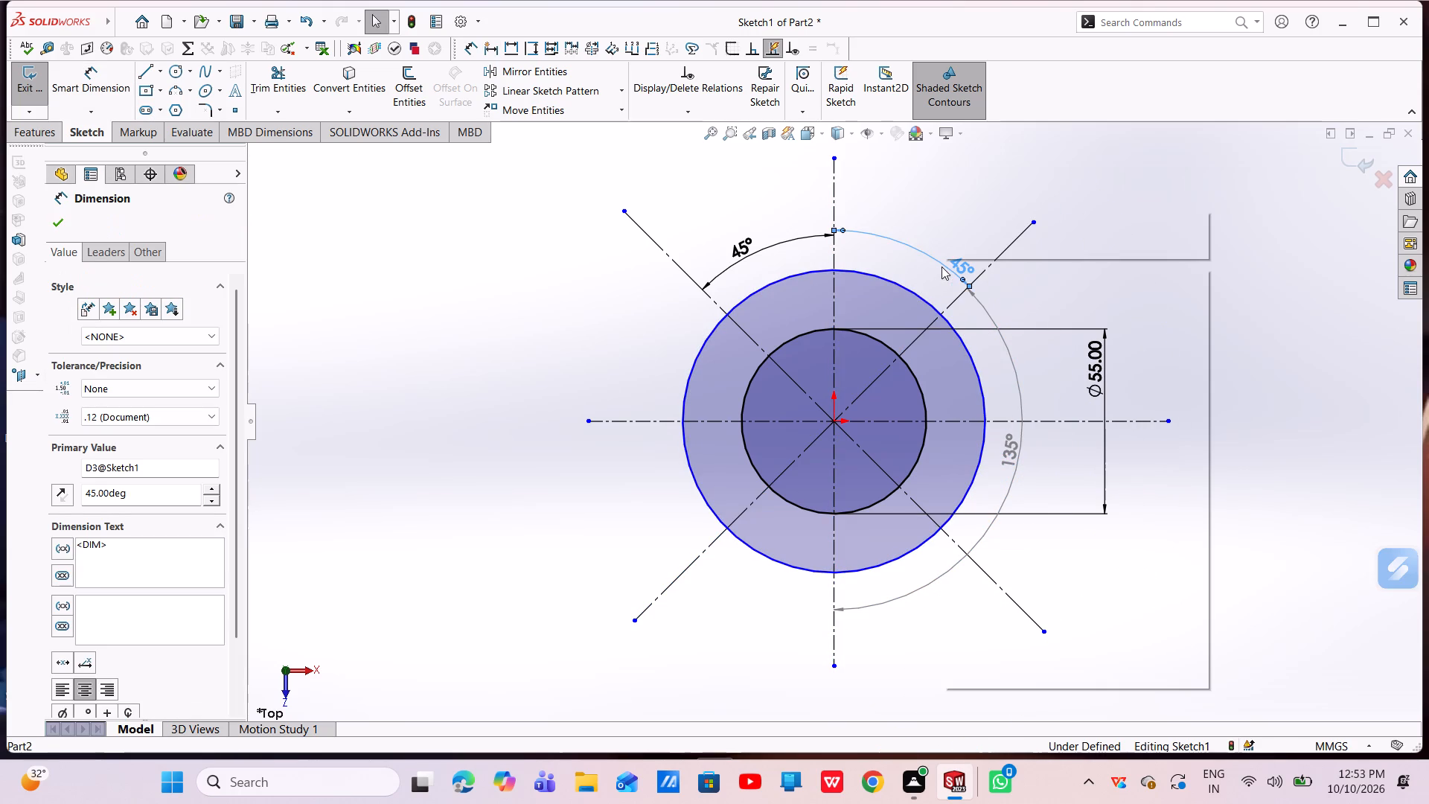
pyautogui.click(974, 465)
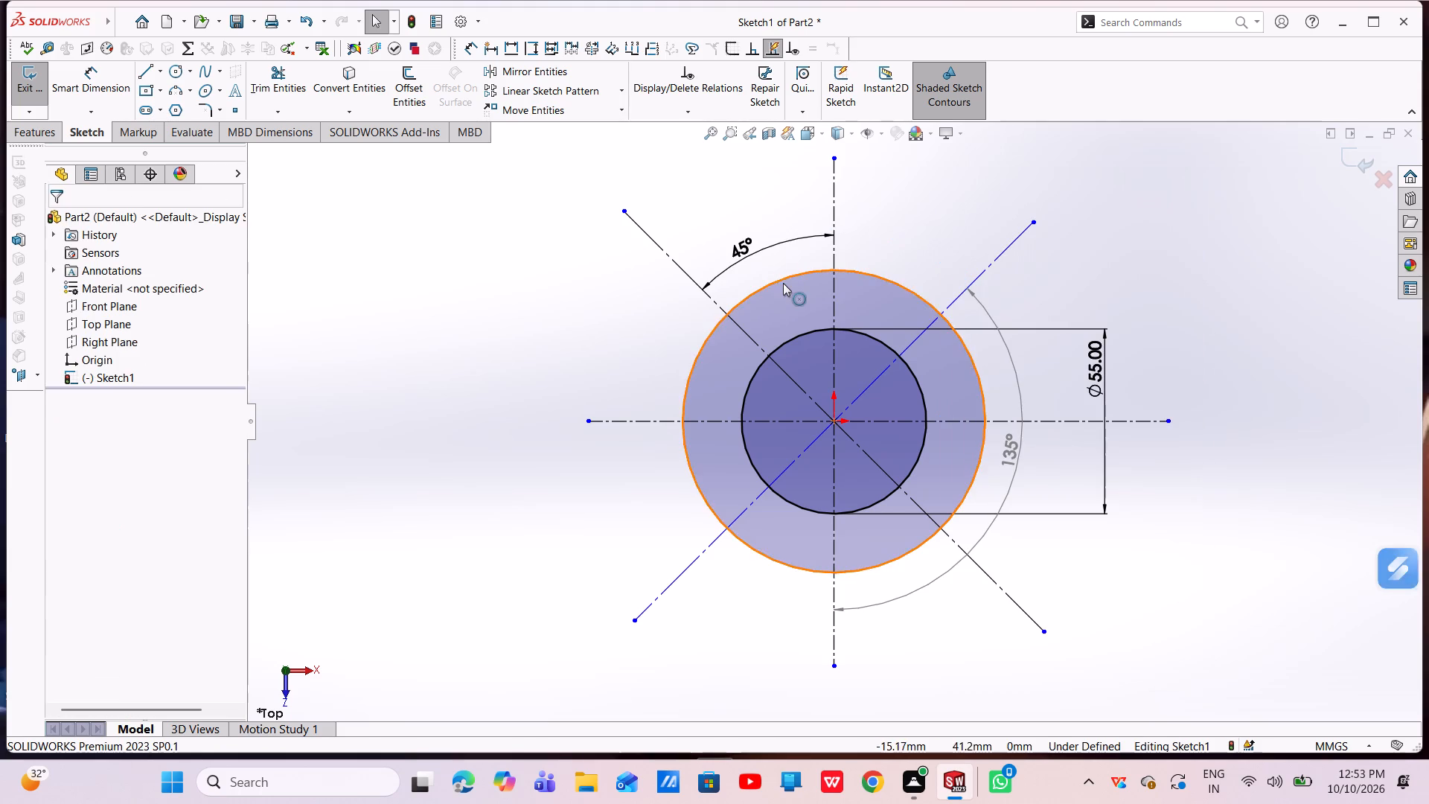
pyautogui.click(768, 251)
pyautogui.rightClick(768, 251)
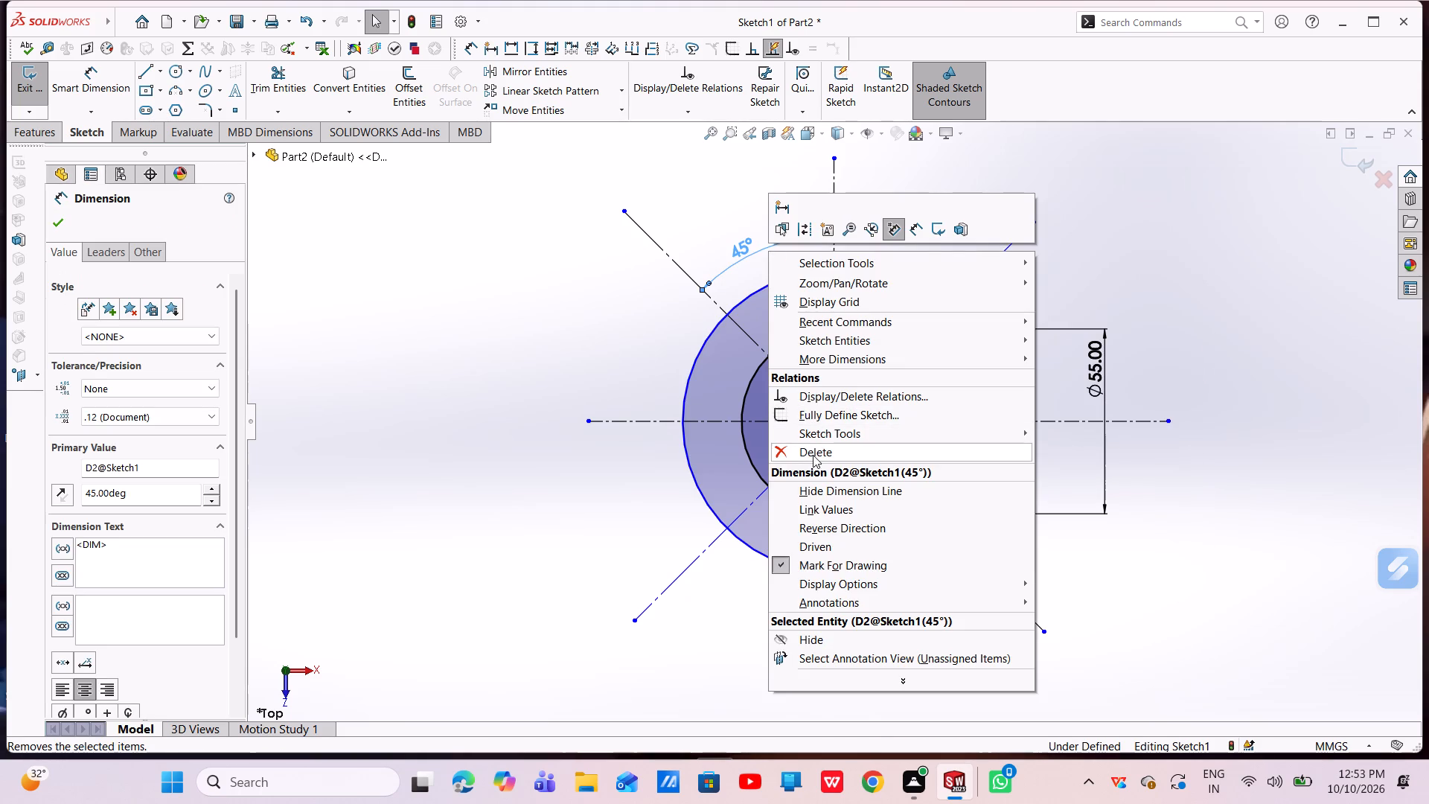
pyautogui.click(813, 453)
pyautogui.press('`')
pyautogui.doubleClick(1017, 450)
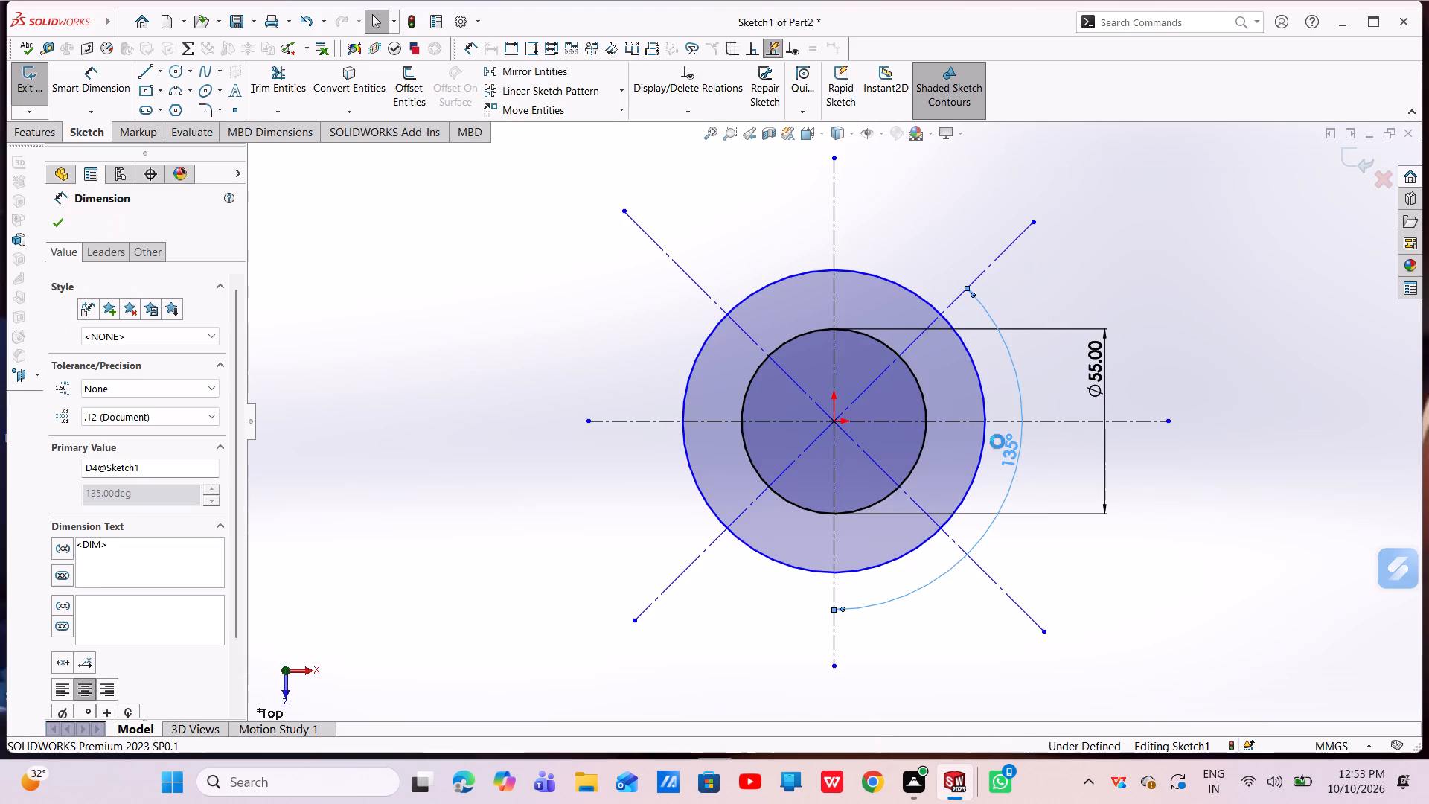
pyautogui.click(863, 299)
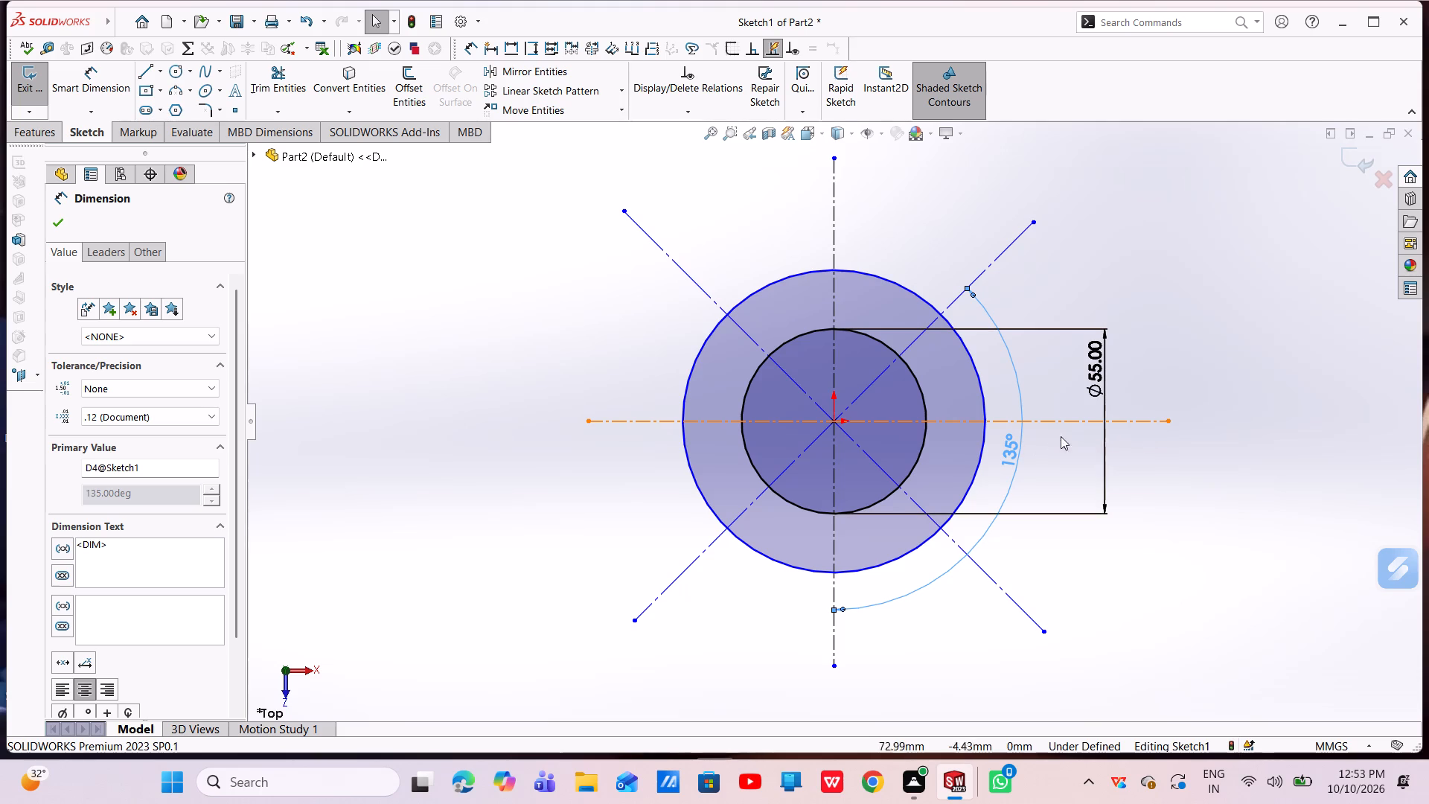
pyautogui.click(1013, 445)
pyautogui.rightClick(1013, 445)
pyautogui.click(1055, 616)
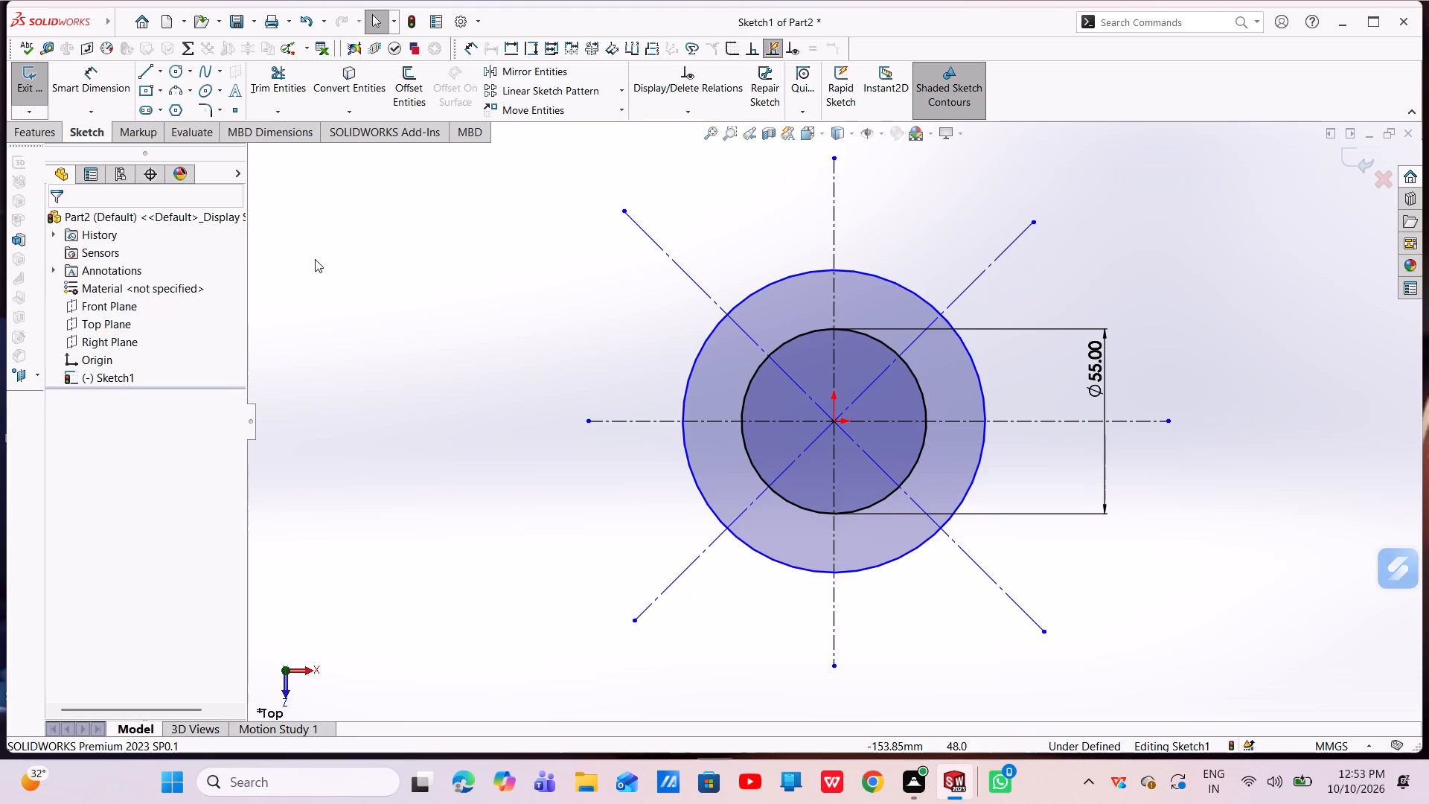
# Dimension the obtuse angle between the second diagonal construction line and the lower half of the vertical centerline as 150°.
pyautogui.click(74, 83)
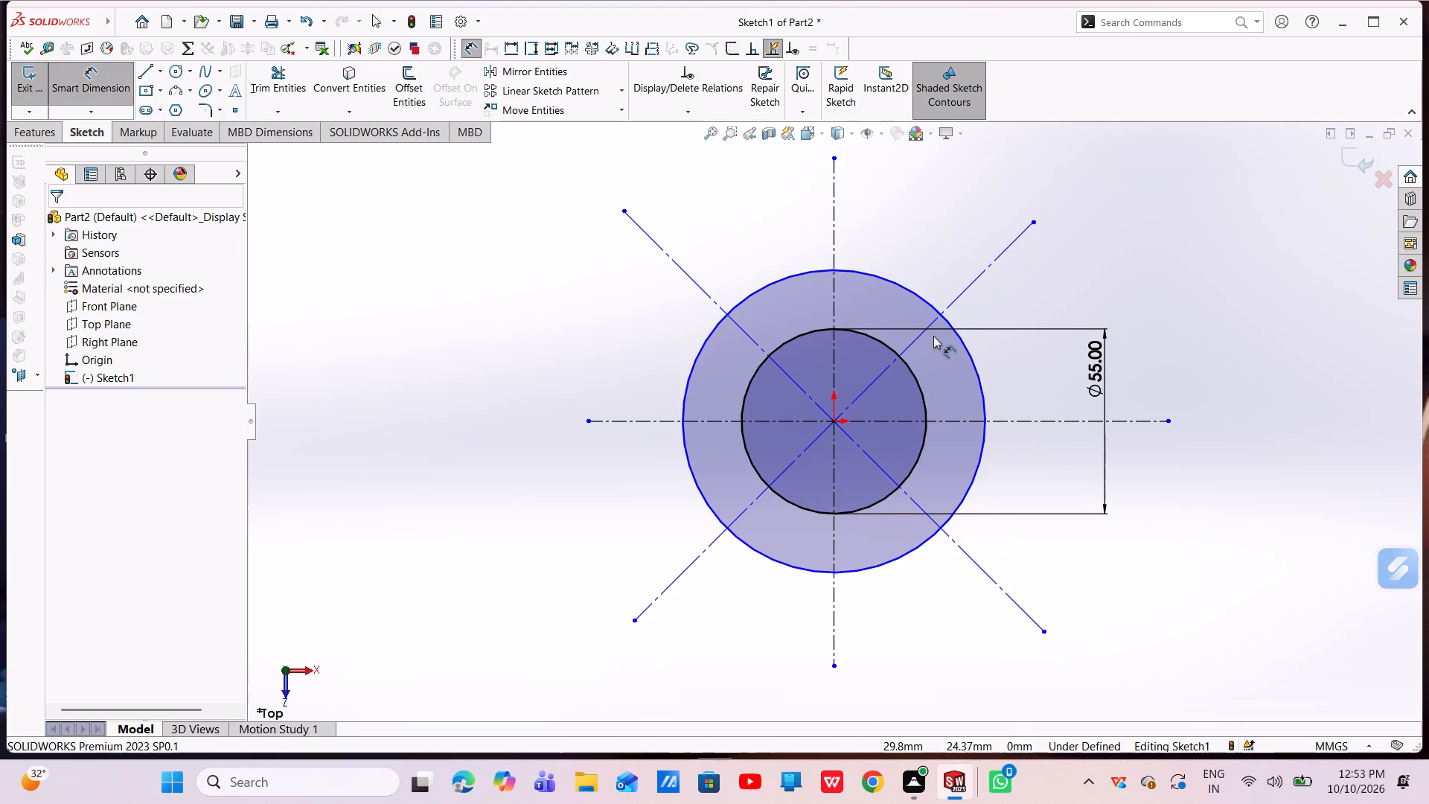
pyautogui.click(933, 322)
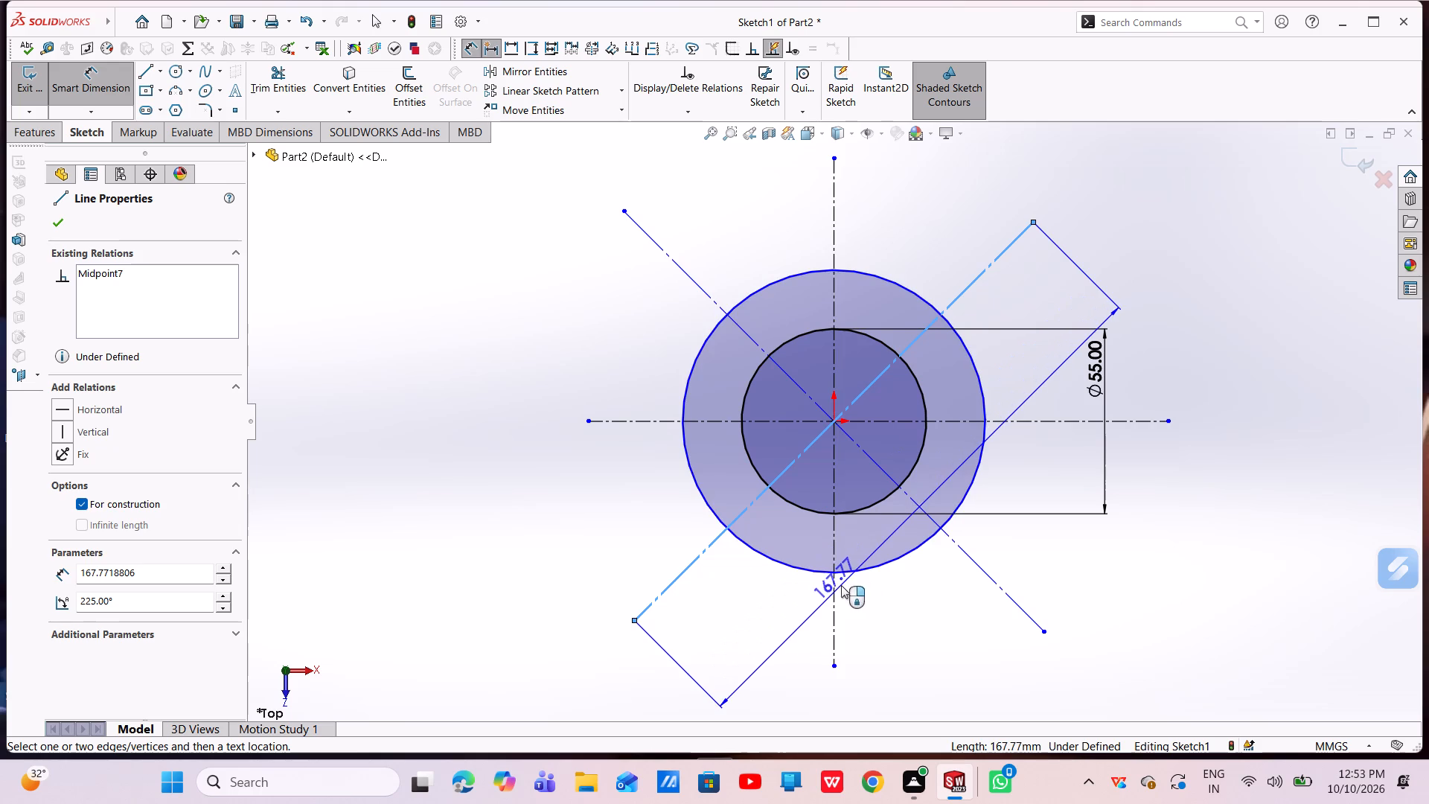
pyautogui.click(836, 592)
pyautogui.click(1044, 466)
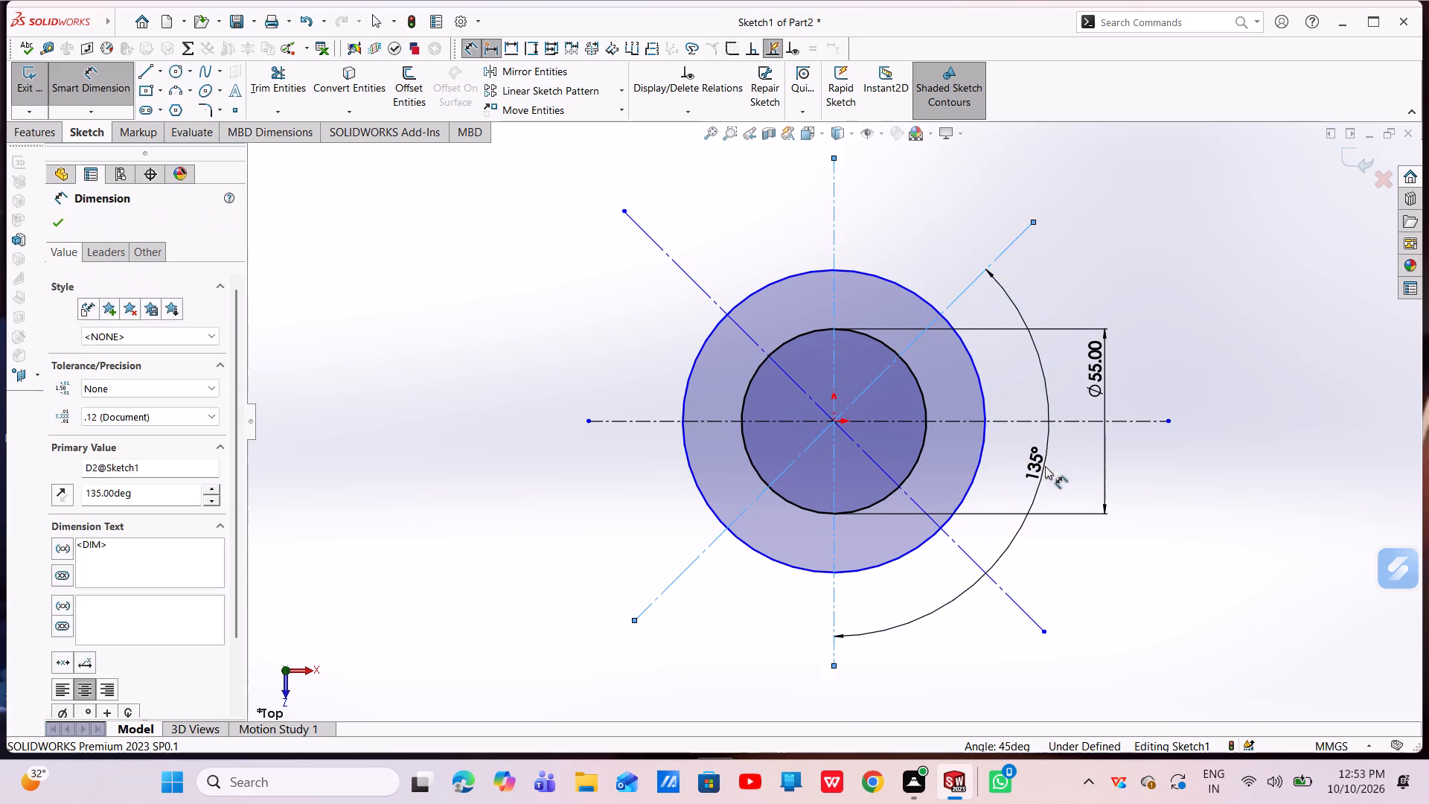
pyautogui.press('BackSpace')
pyautogui.write('150')
pyautogui.press('Return')
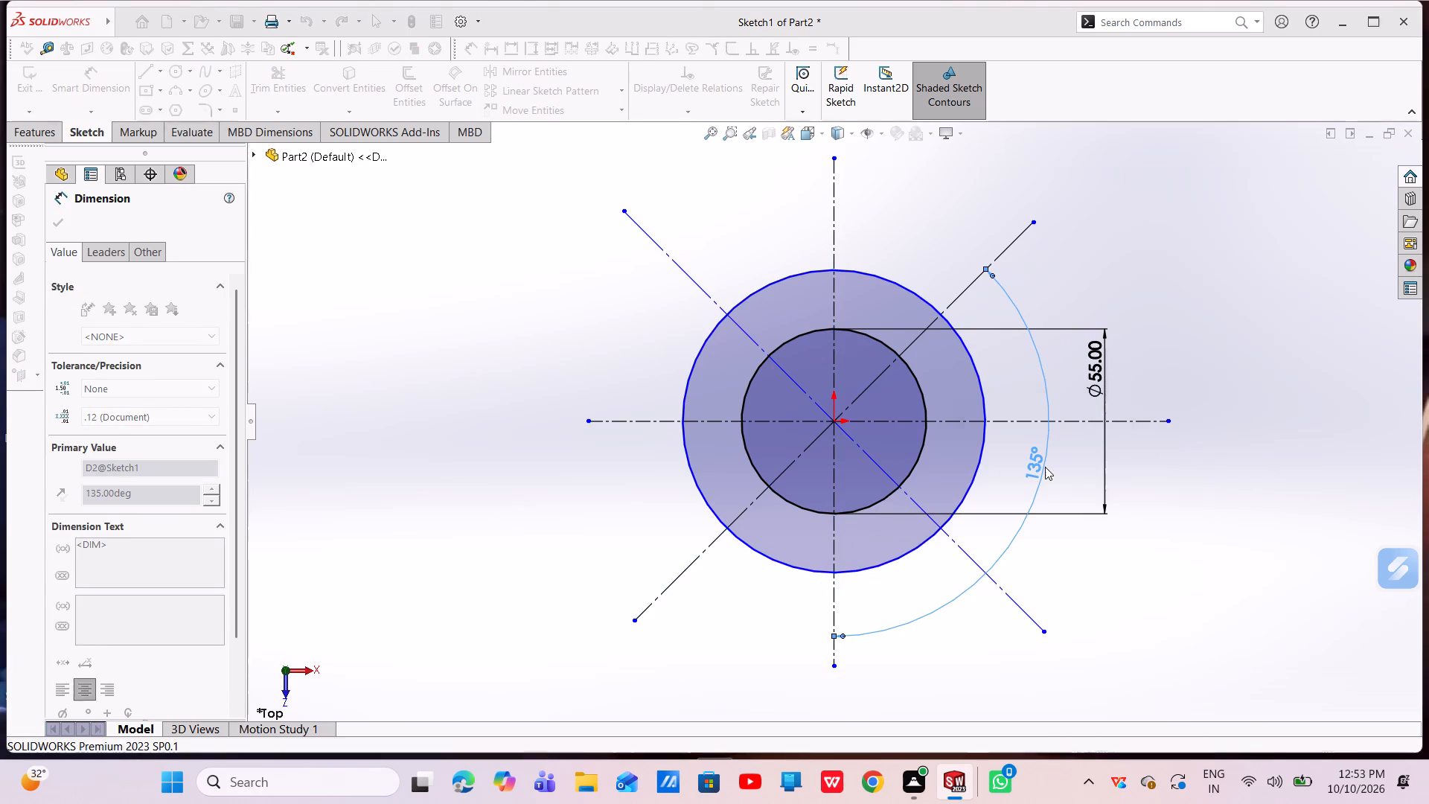
pyautogui.press('Escape')
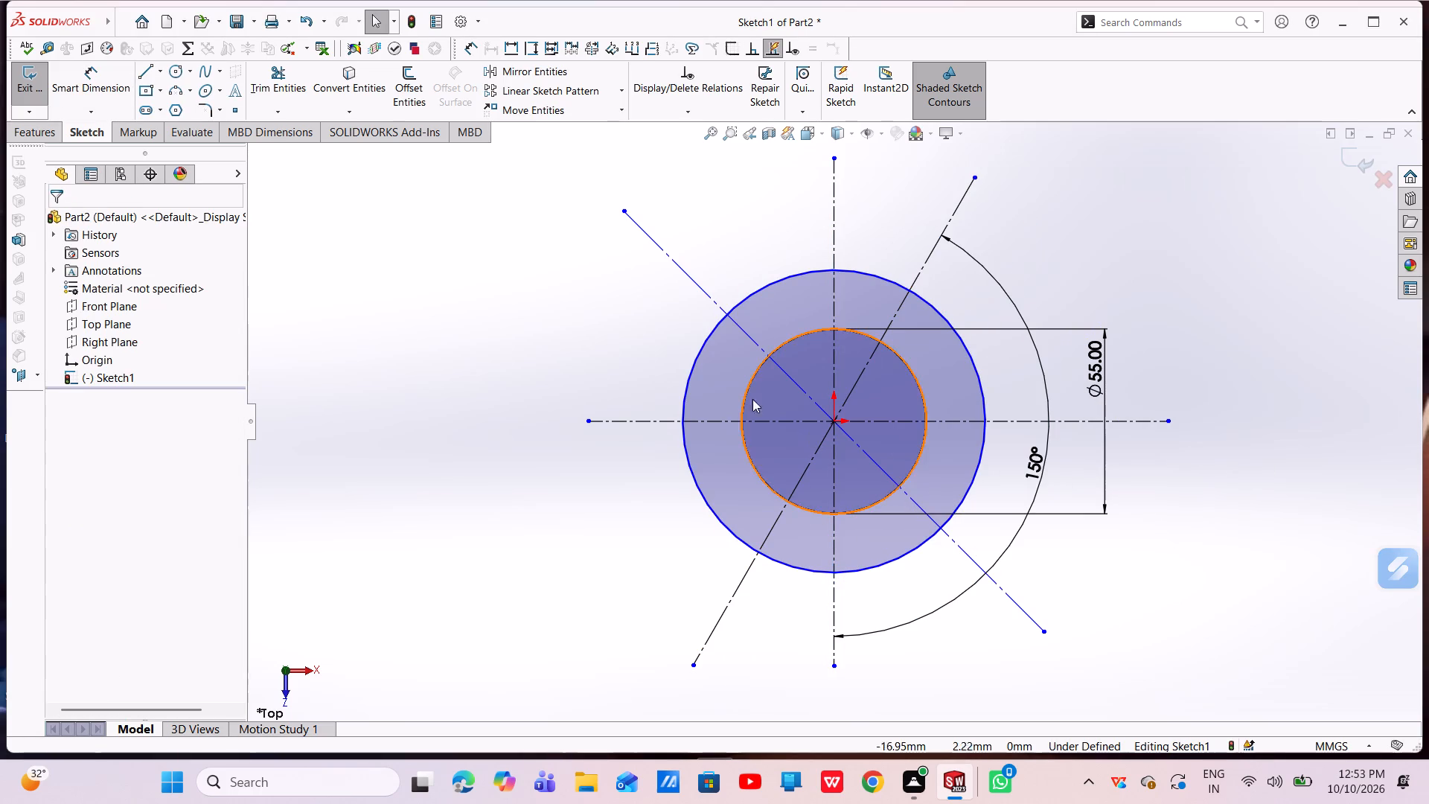
# Dimension the obtuse angle between the upper-left-to-lower-right diagonal construction line and the lower half of the vertical centerline as 150°.
pyautogui.click(95, 79)
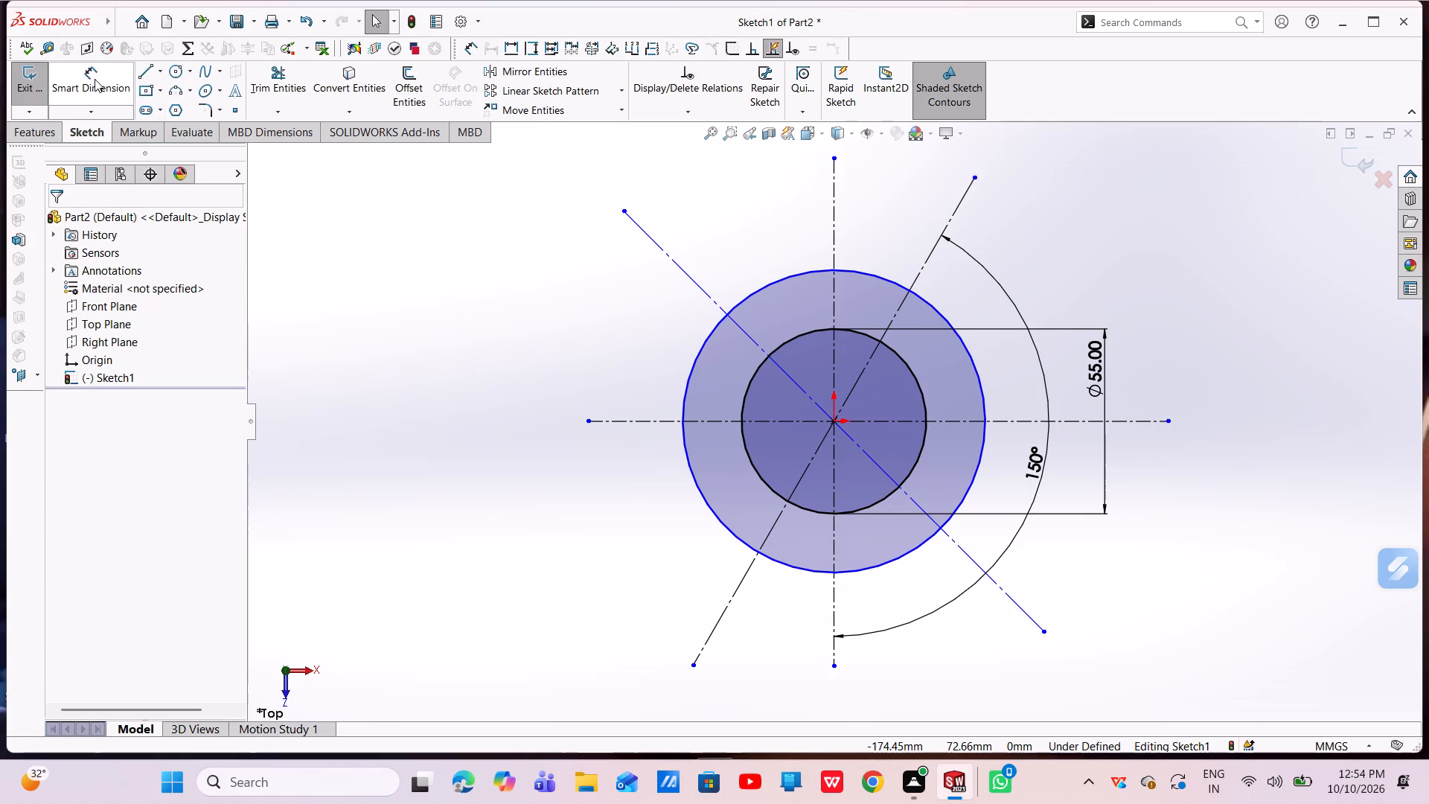
pyautogui.click(691, 279)
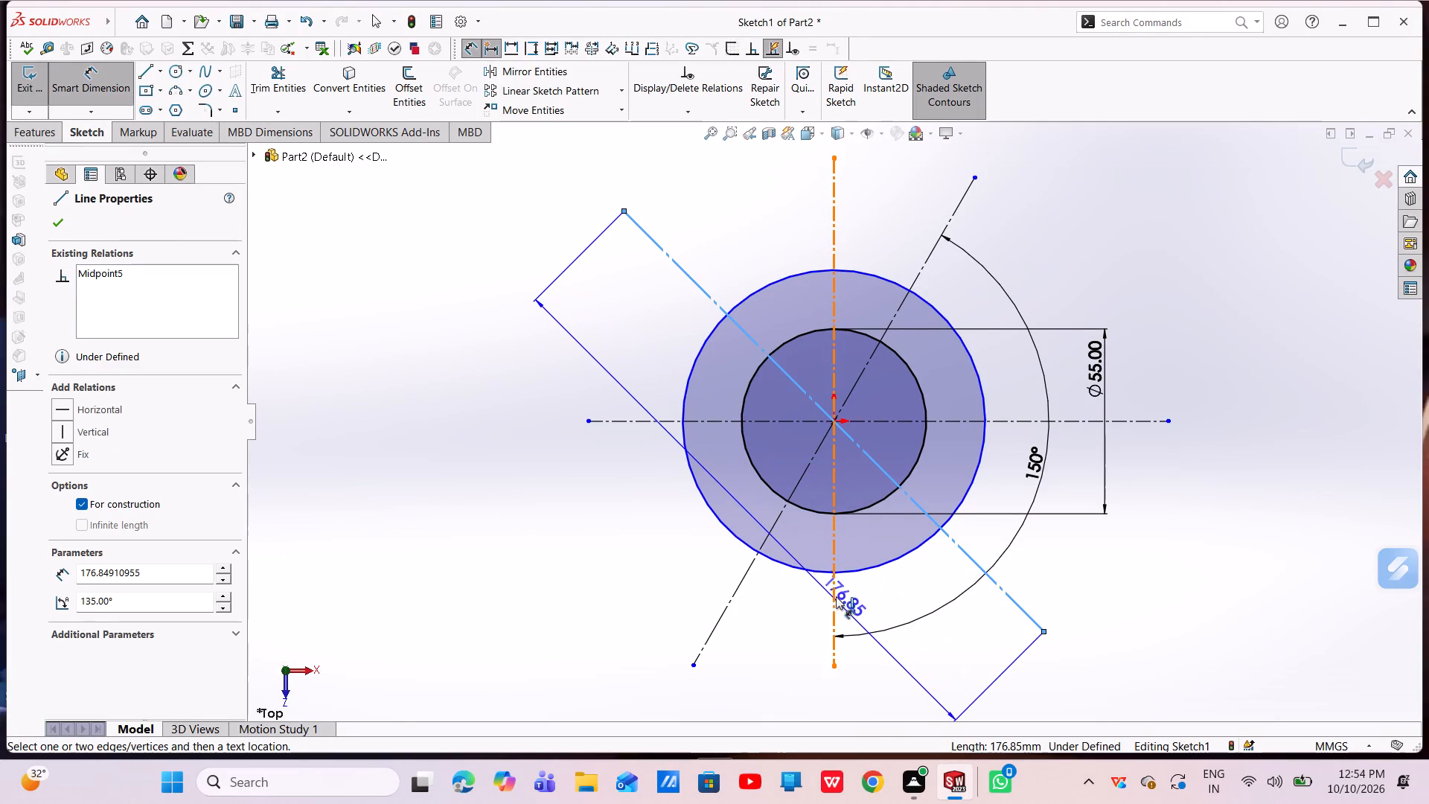
pyautogui.click(834, 594)
pyautogui.click(587, 409)
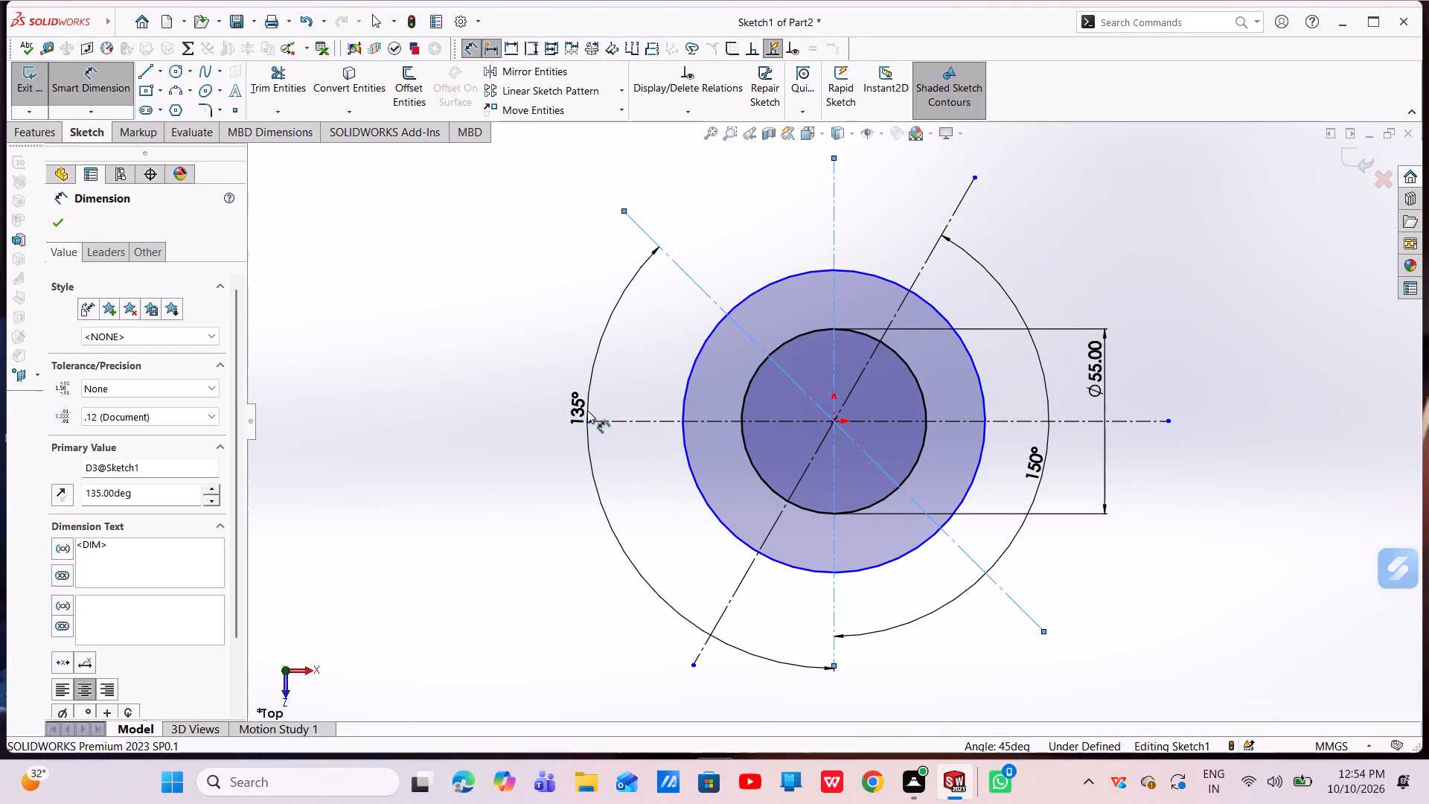
pyautogui.press('BackSpace')
pyautogui.write('150')
pyautogui.press('Return')
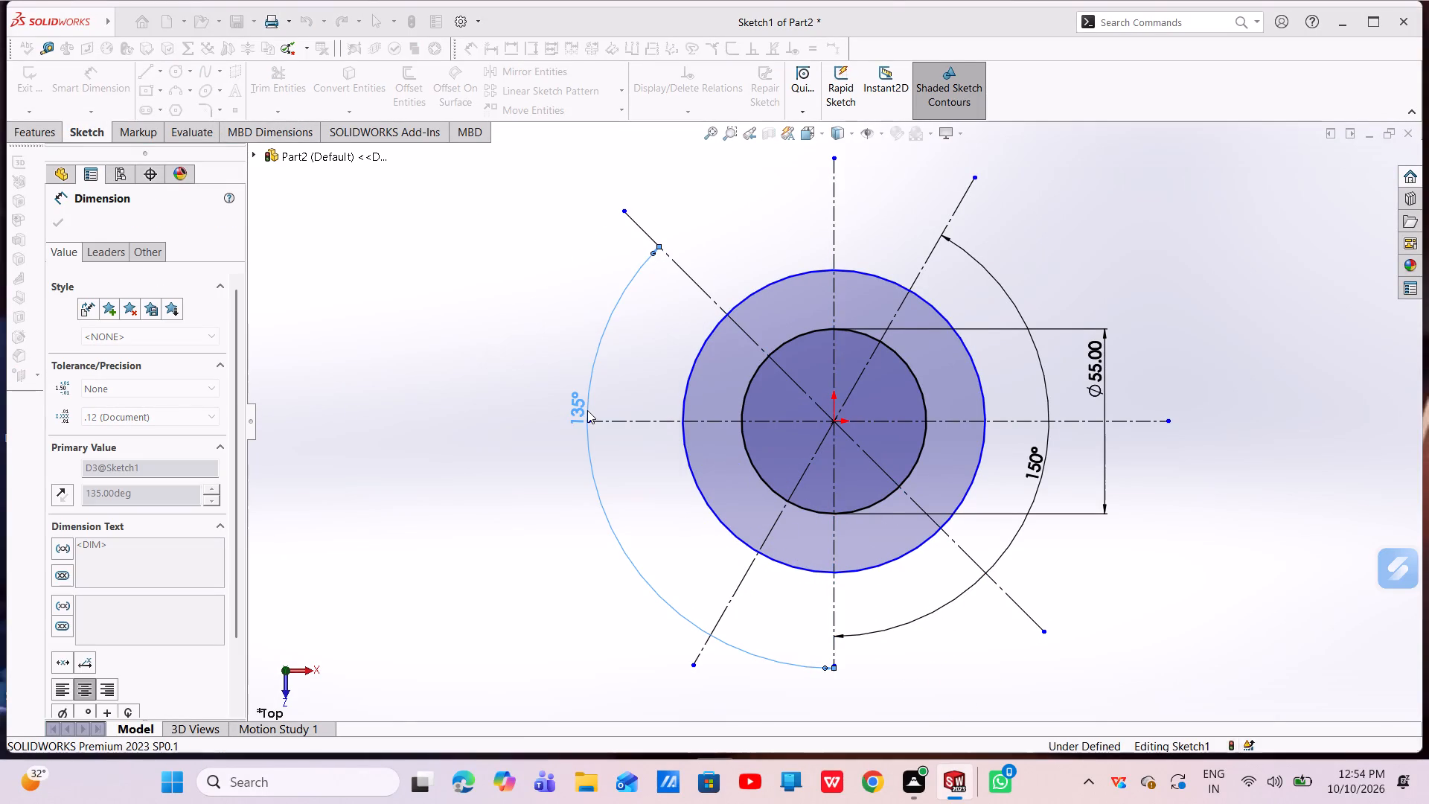
pyautogui.press('Escape')
pyautogui.press('Escape')
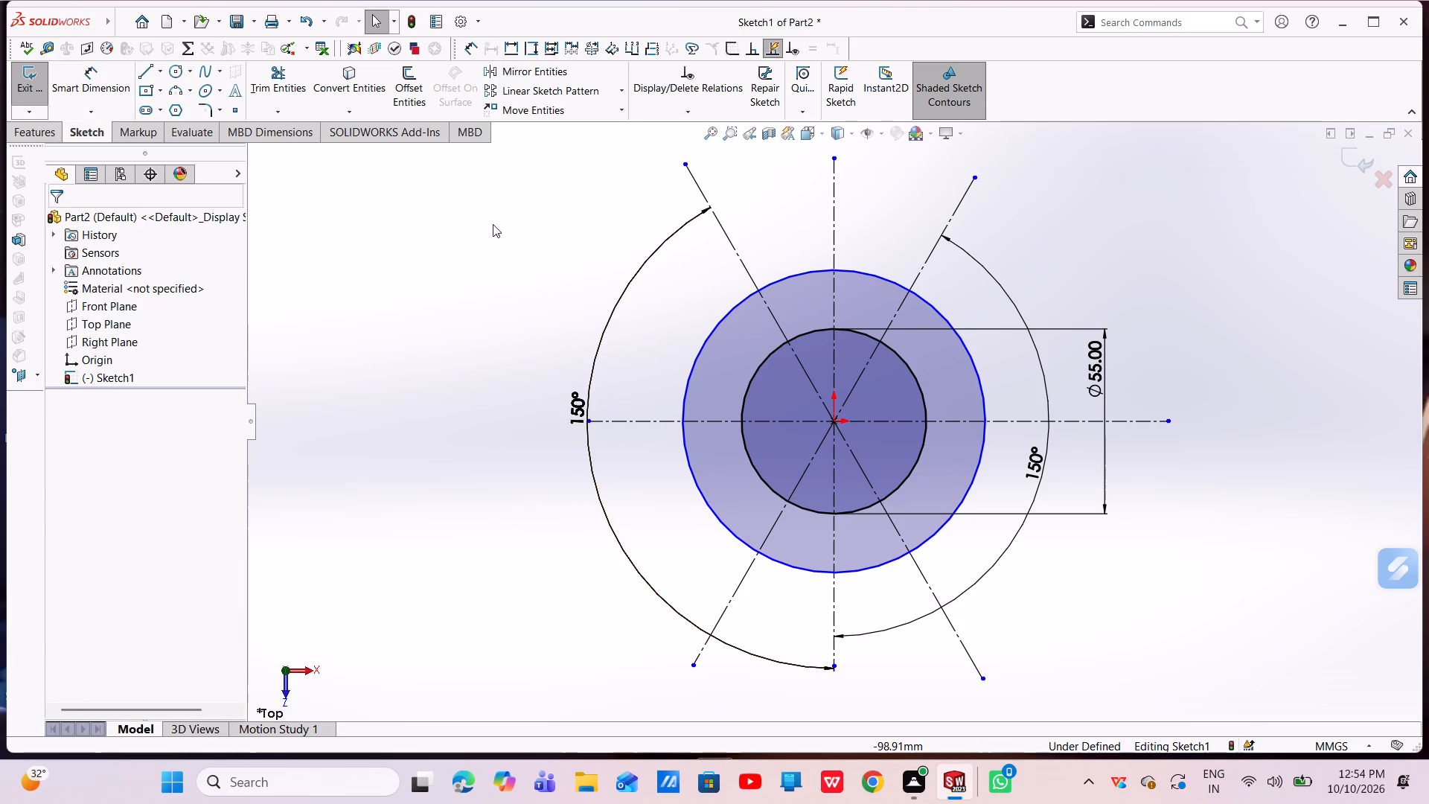
# Sketch a circle of about 9.2 mm radius centered where the outer circle crosses the upper-left end of the diagonal construction line.
pyautogui.click(178, 69)
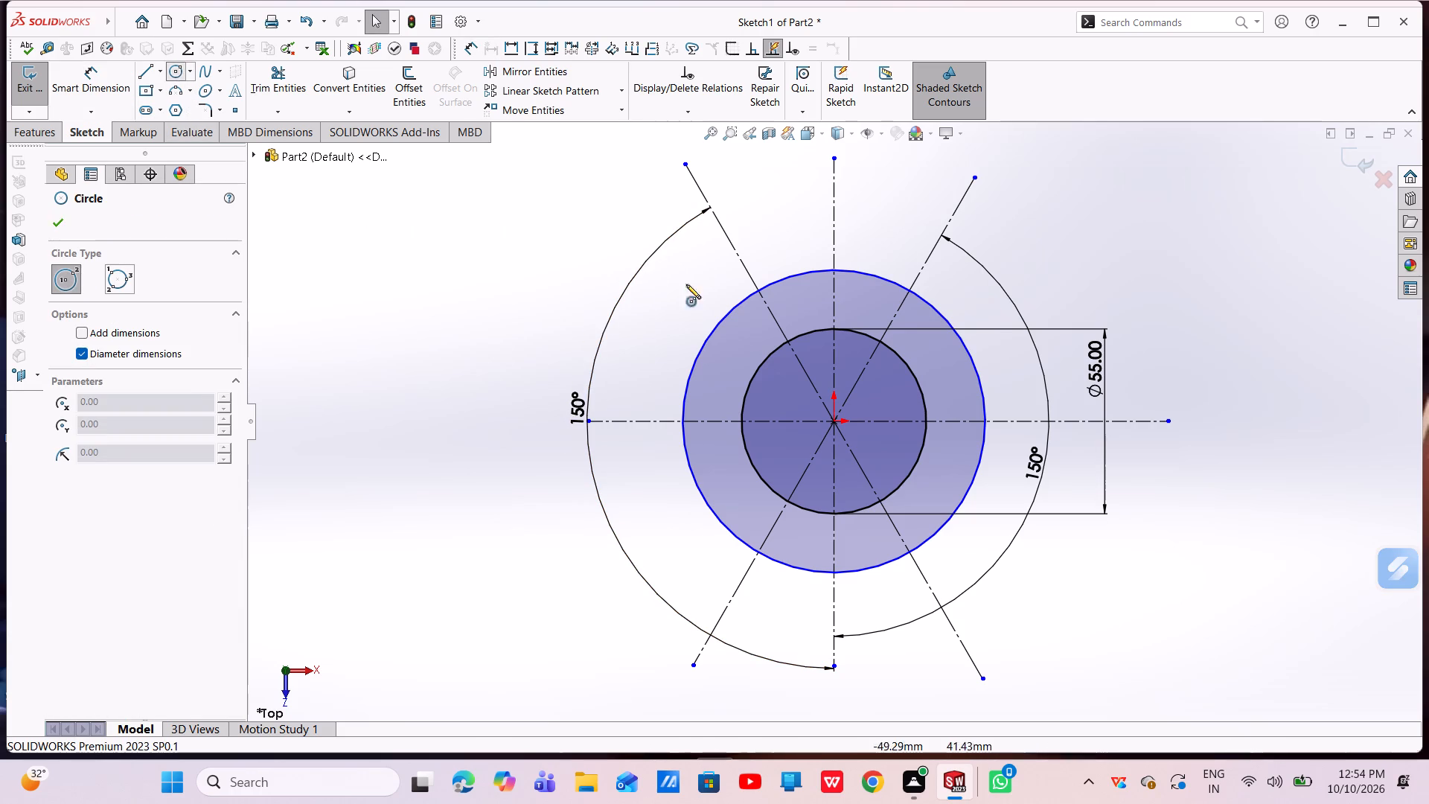
pyautogui.click(755, 288)
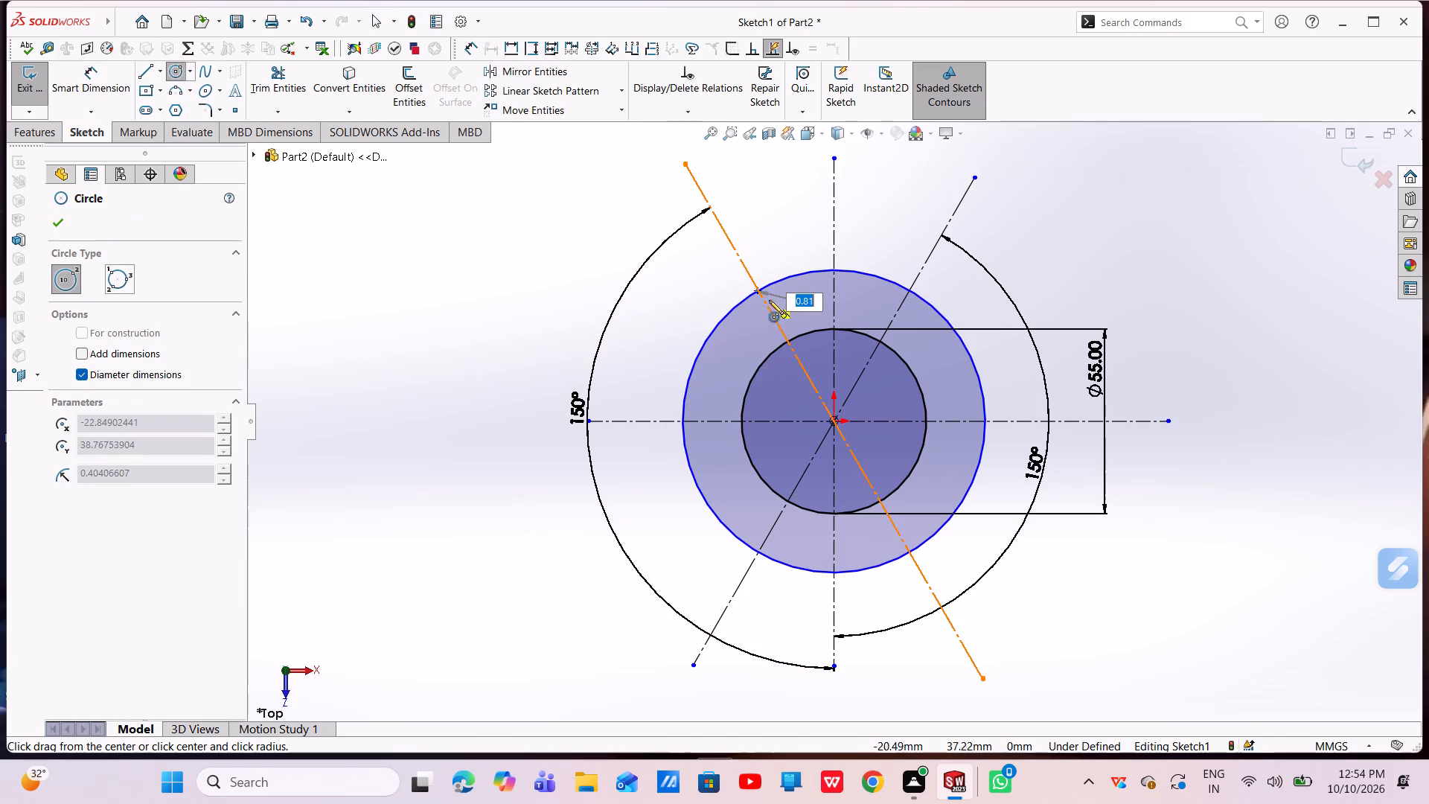
pyautogui.click(779, 313)
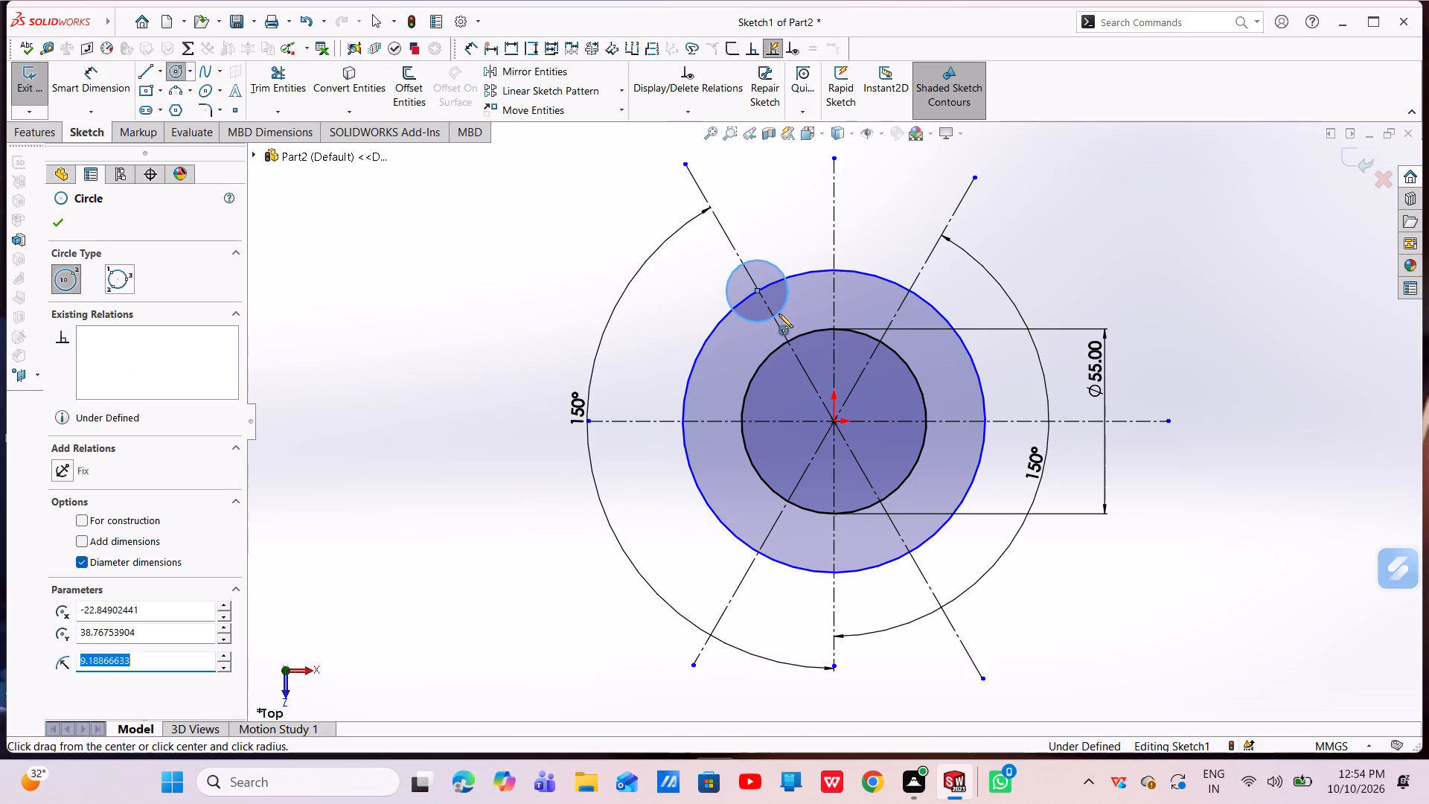
pyautogui.press('Escape')
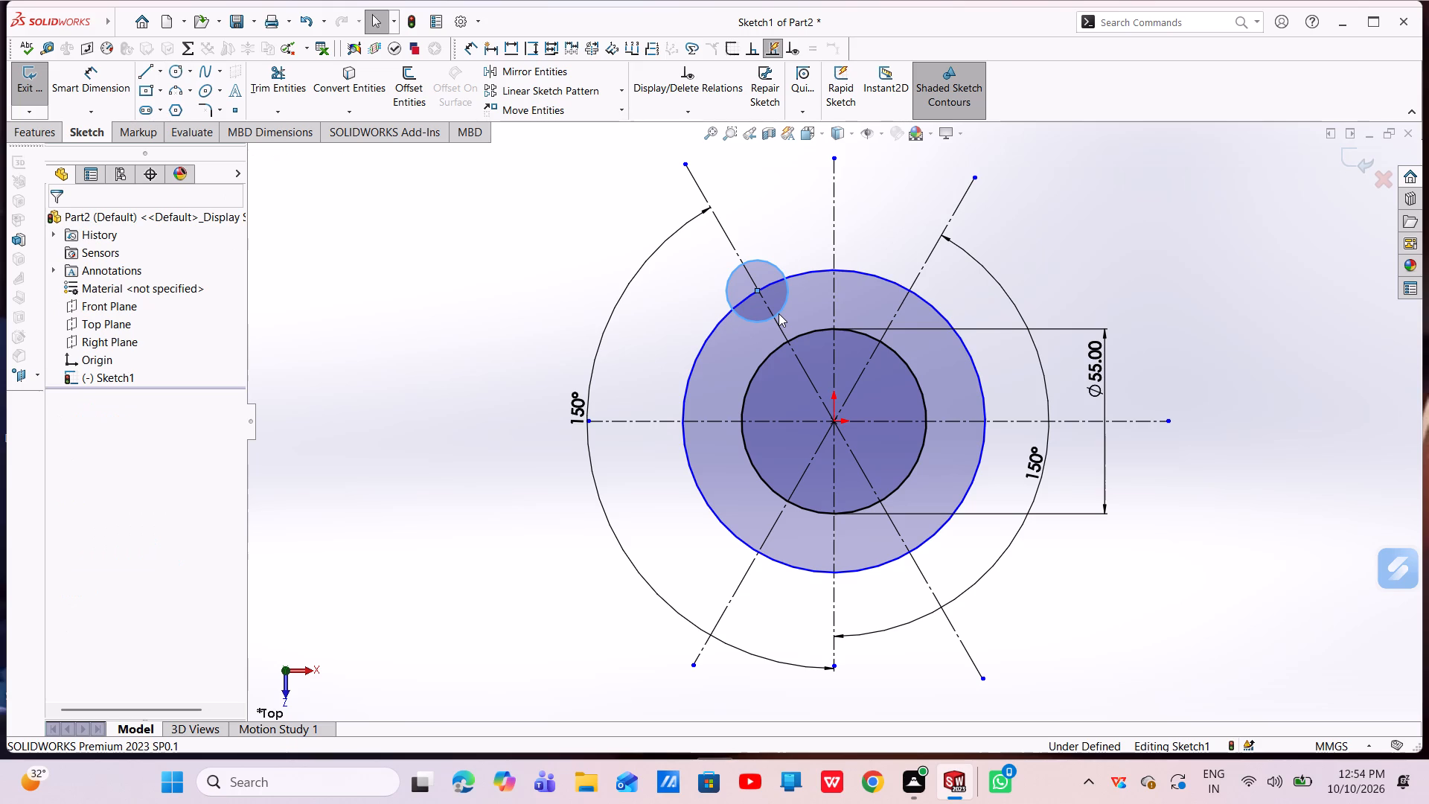
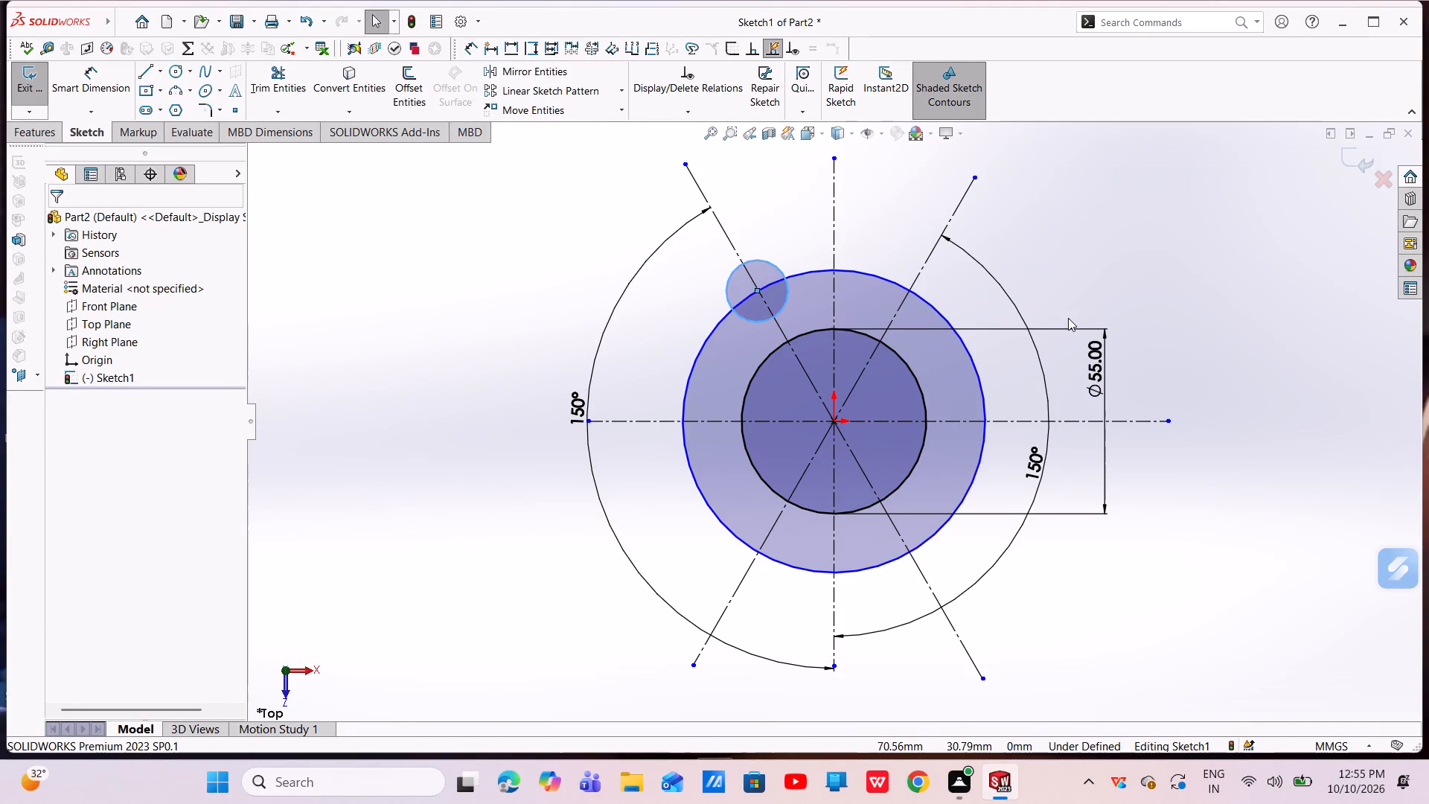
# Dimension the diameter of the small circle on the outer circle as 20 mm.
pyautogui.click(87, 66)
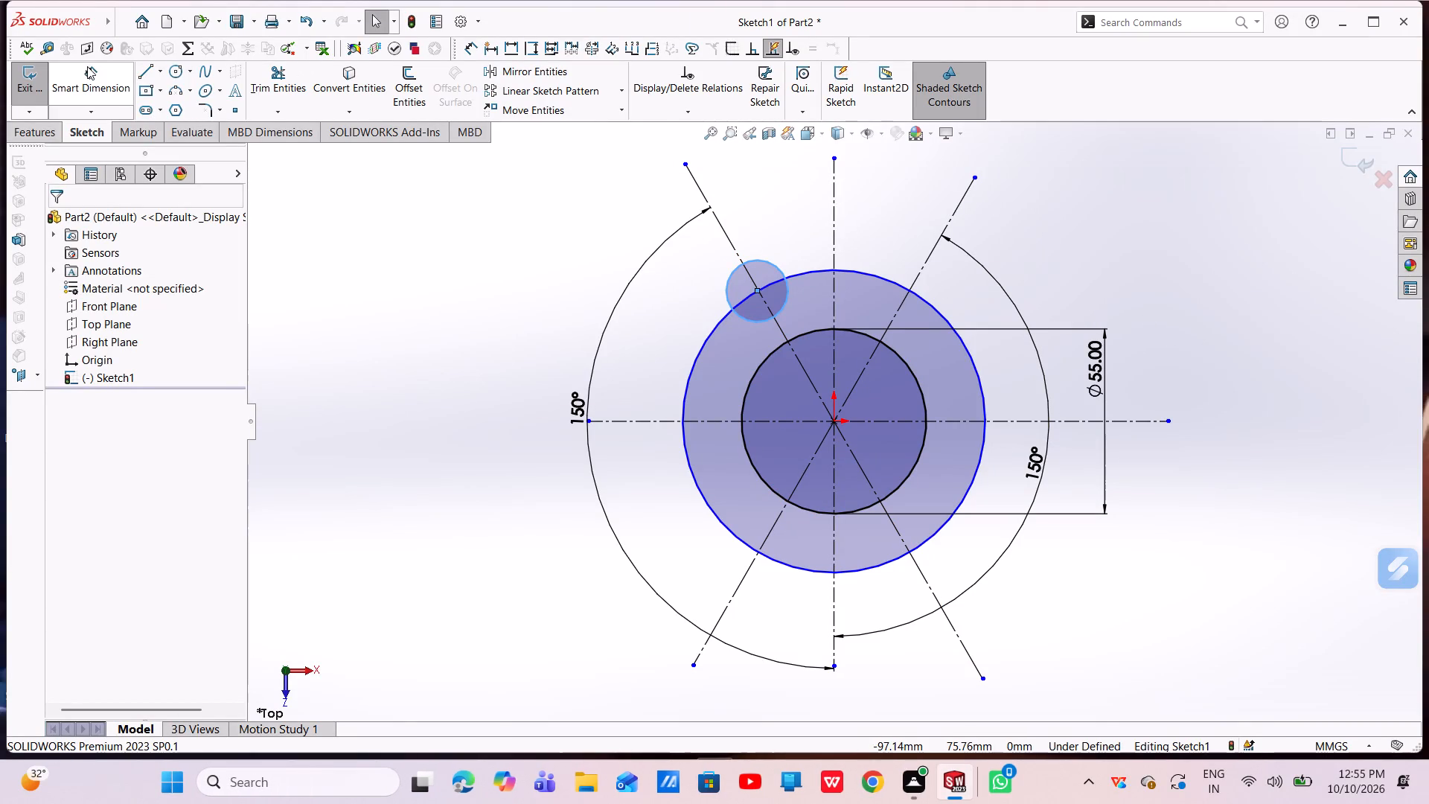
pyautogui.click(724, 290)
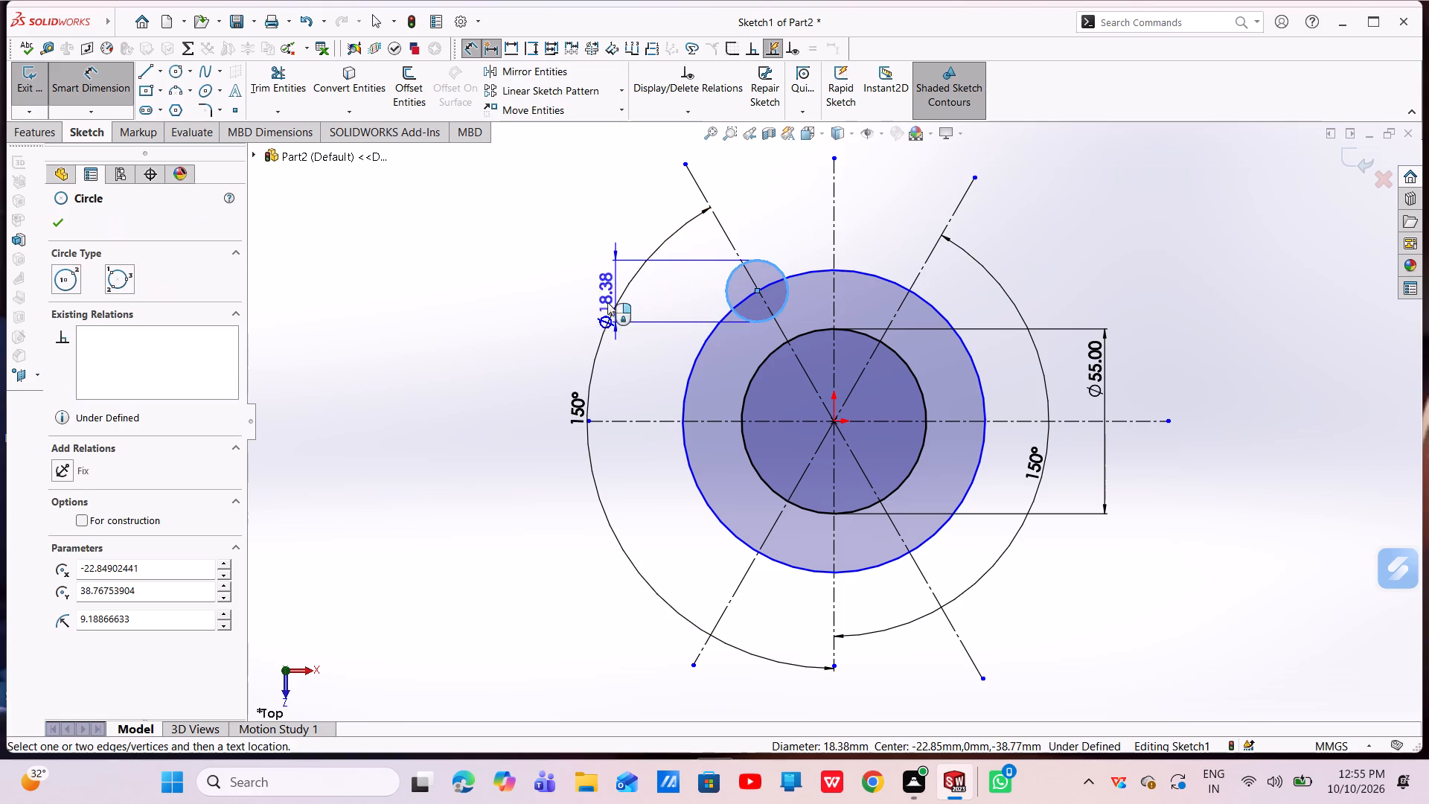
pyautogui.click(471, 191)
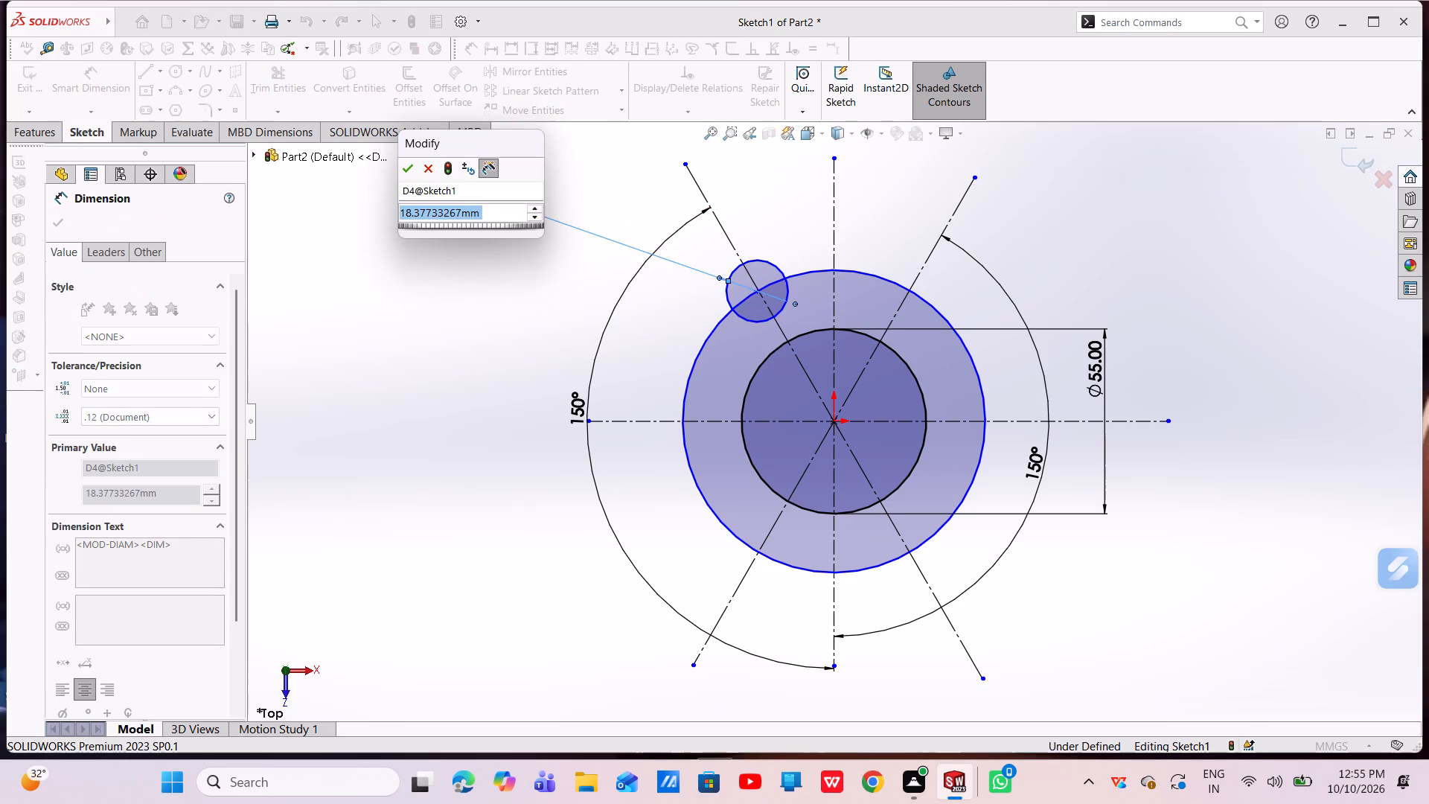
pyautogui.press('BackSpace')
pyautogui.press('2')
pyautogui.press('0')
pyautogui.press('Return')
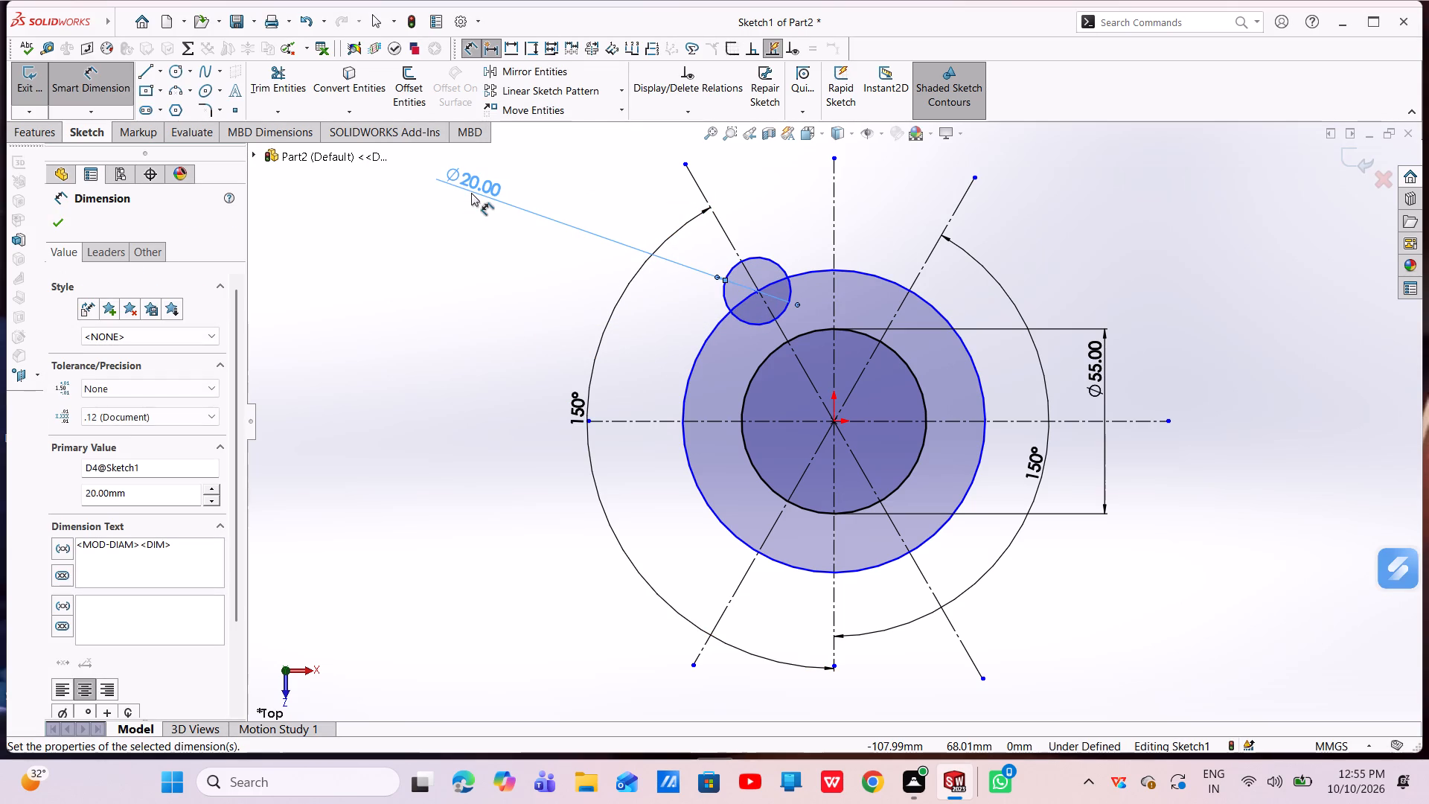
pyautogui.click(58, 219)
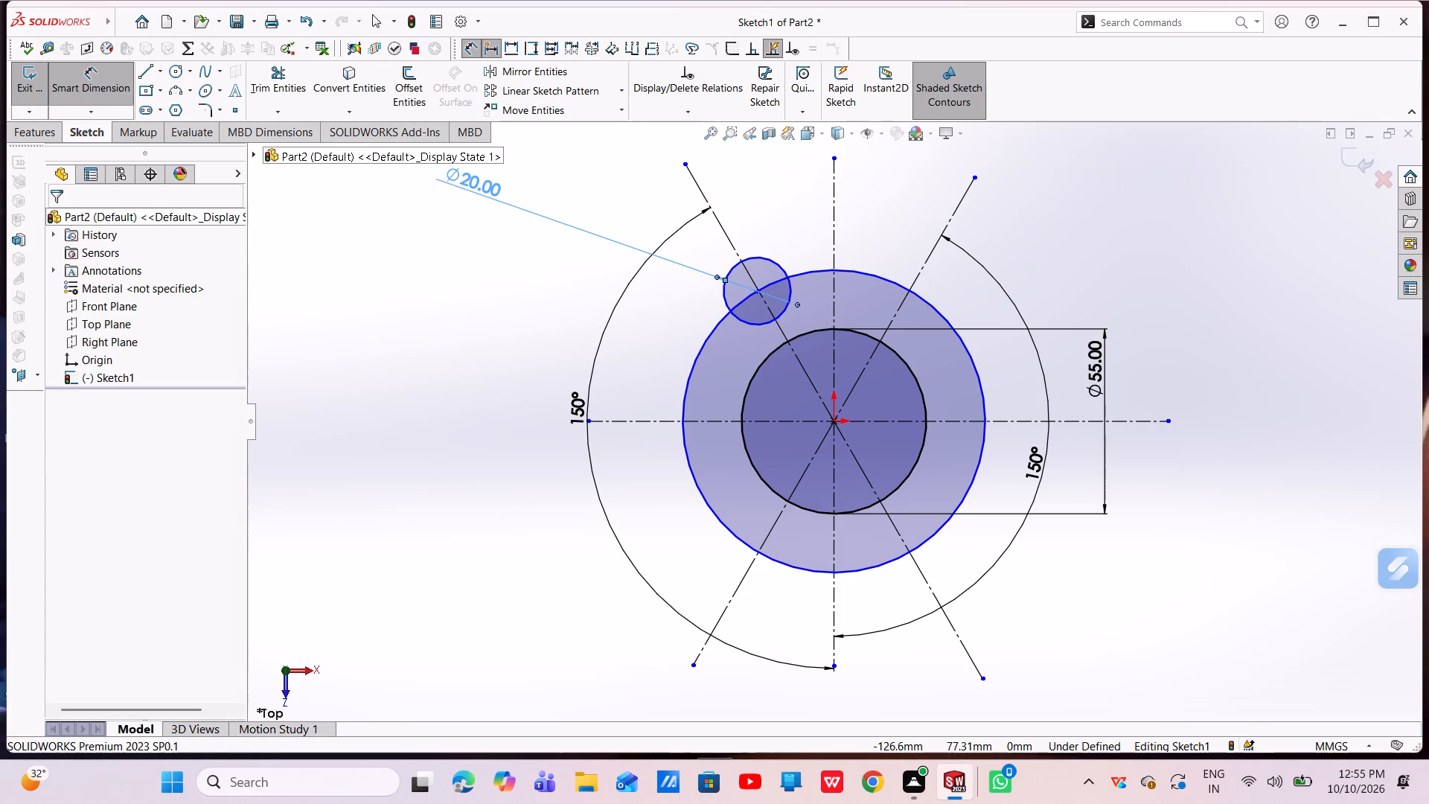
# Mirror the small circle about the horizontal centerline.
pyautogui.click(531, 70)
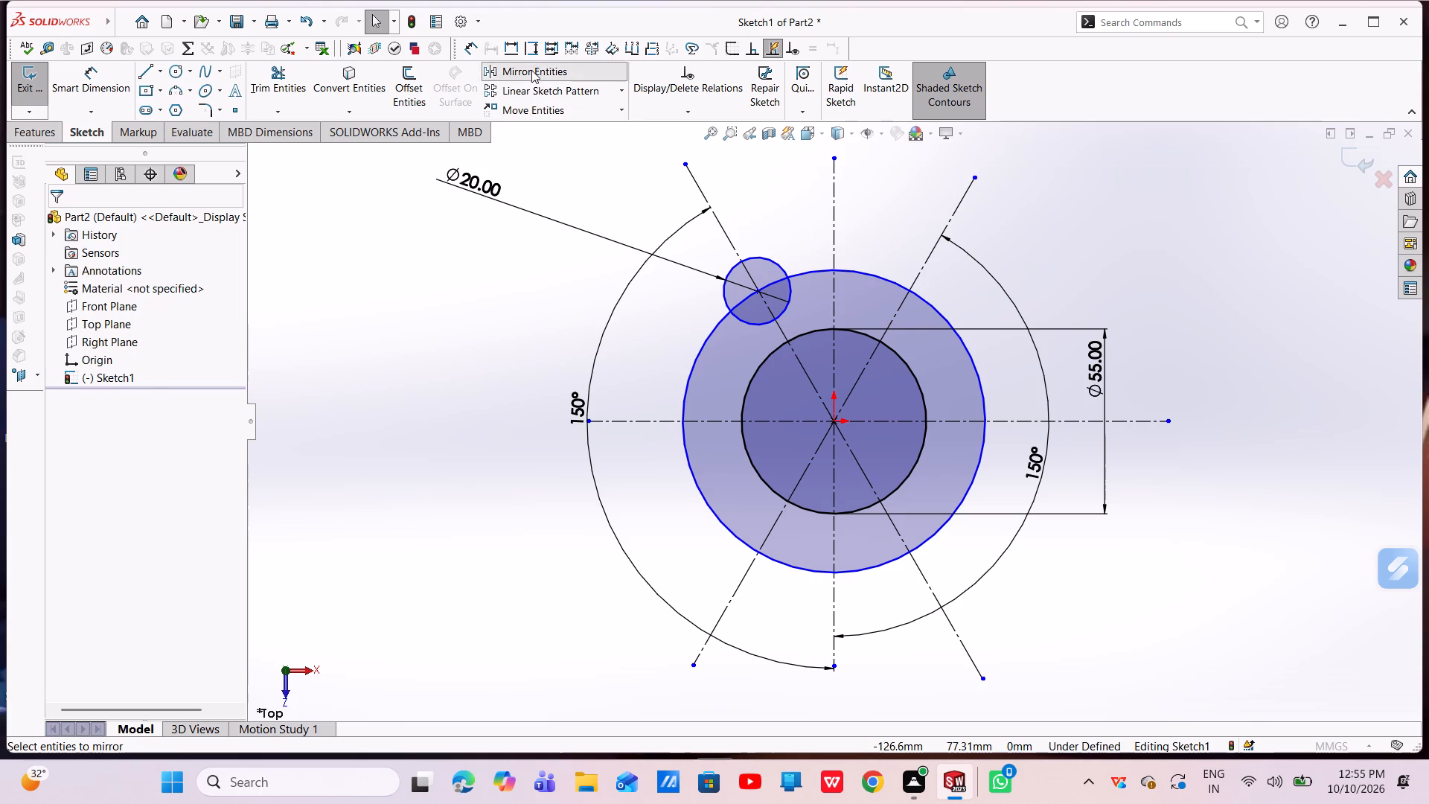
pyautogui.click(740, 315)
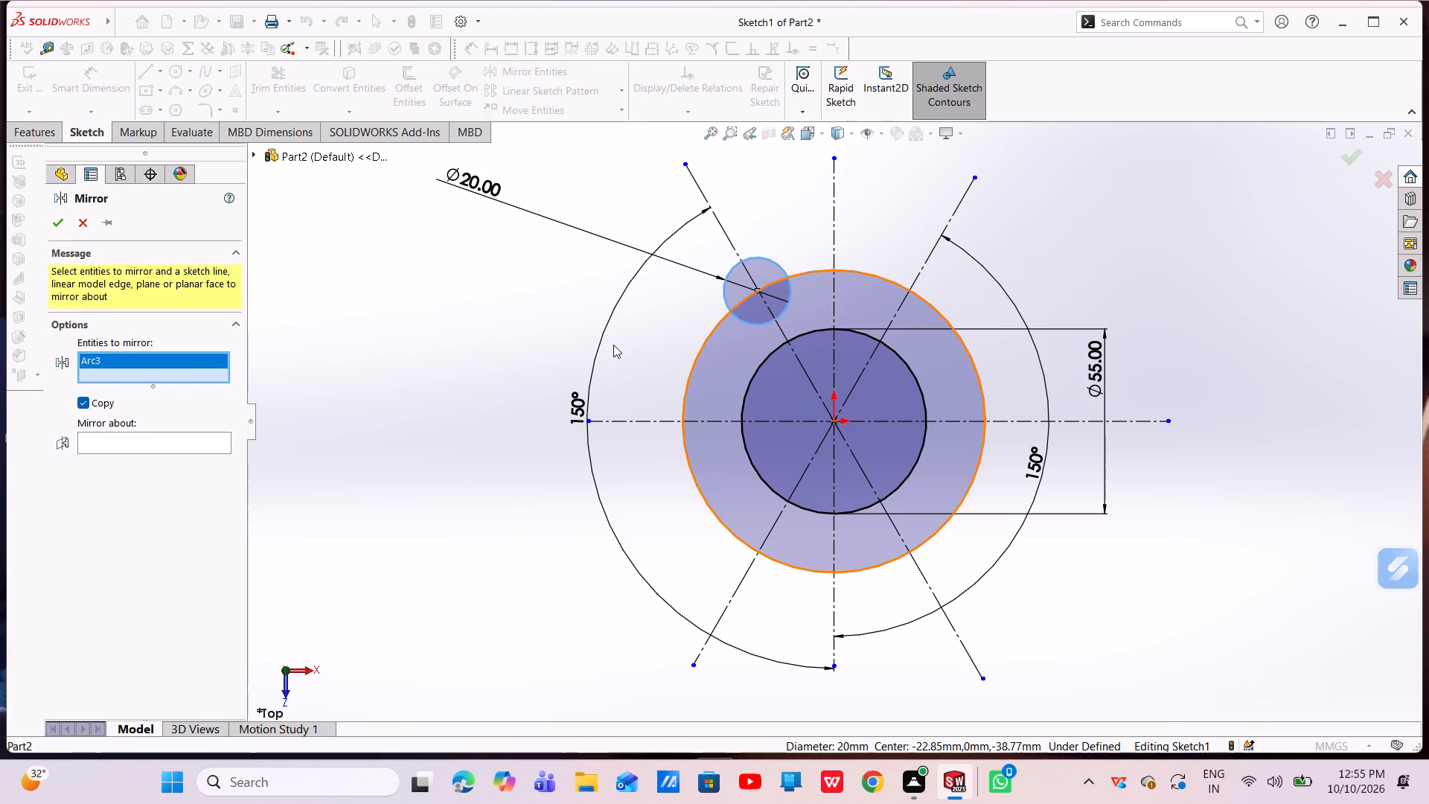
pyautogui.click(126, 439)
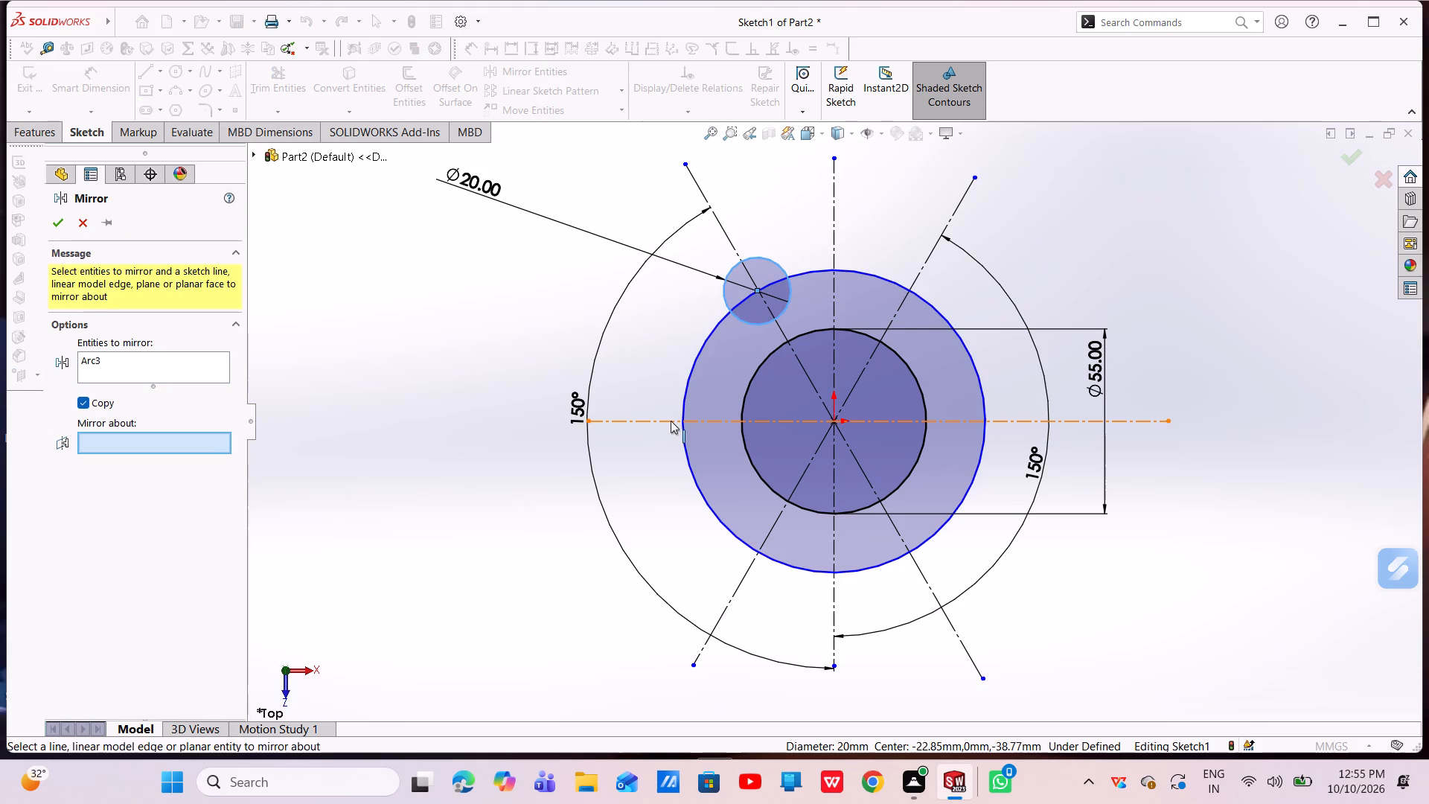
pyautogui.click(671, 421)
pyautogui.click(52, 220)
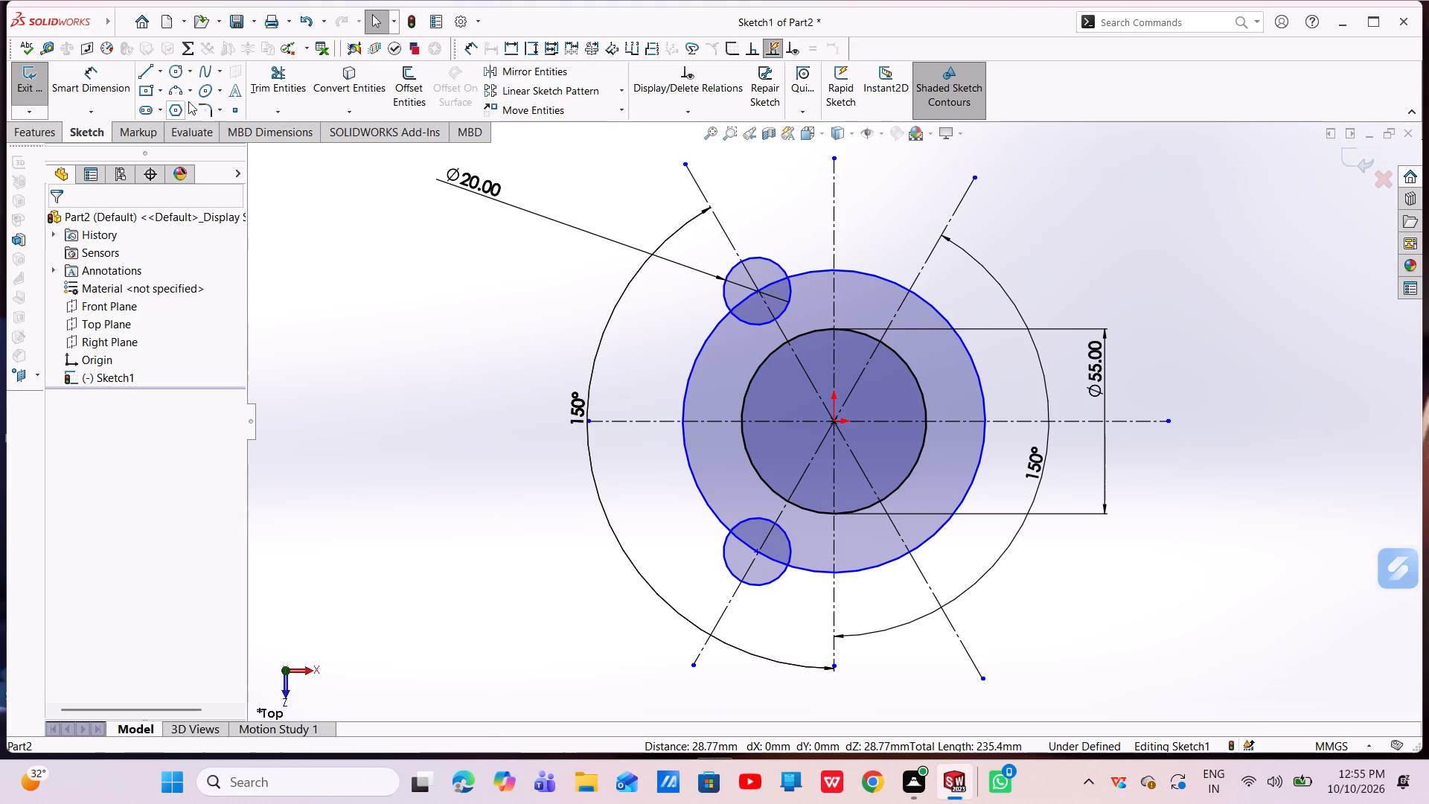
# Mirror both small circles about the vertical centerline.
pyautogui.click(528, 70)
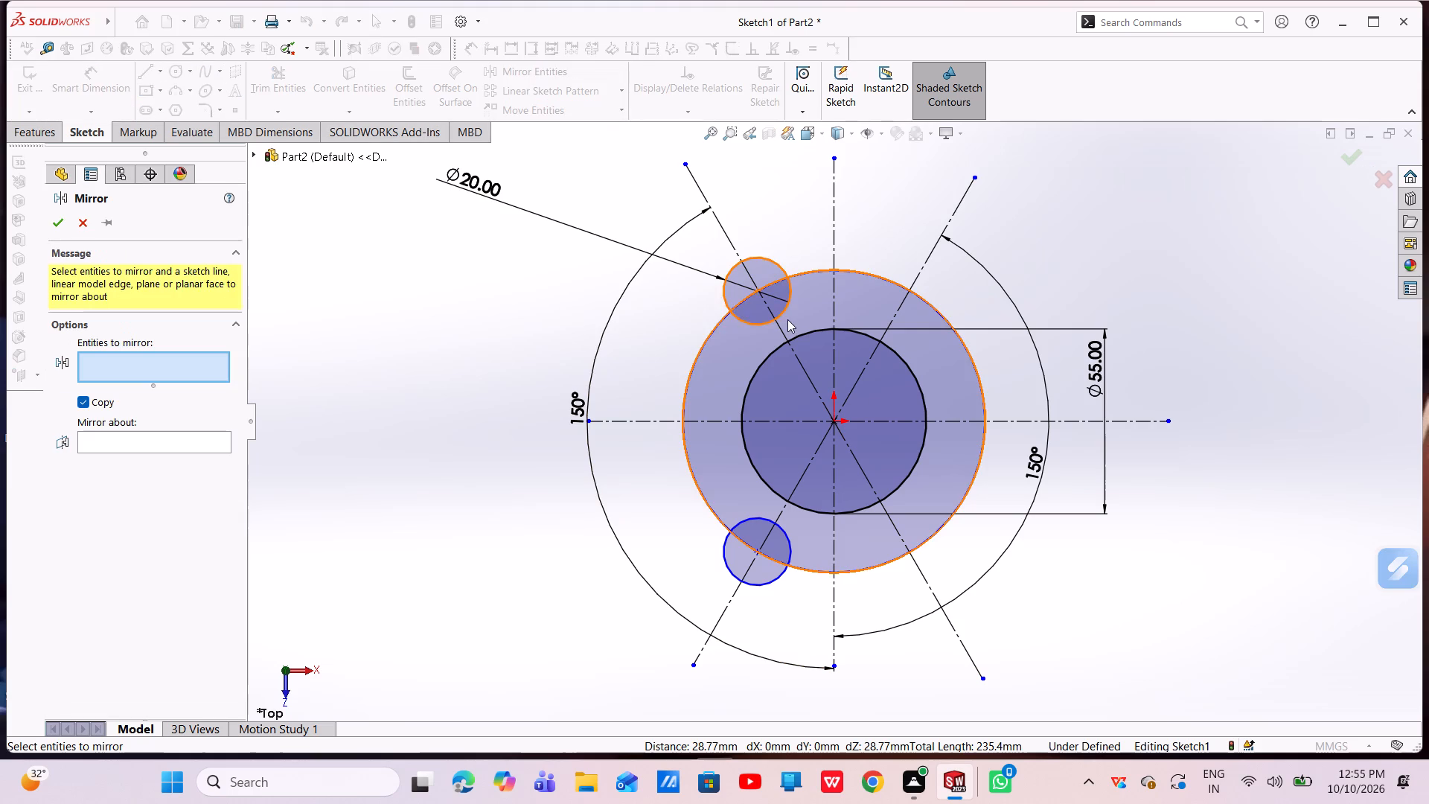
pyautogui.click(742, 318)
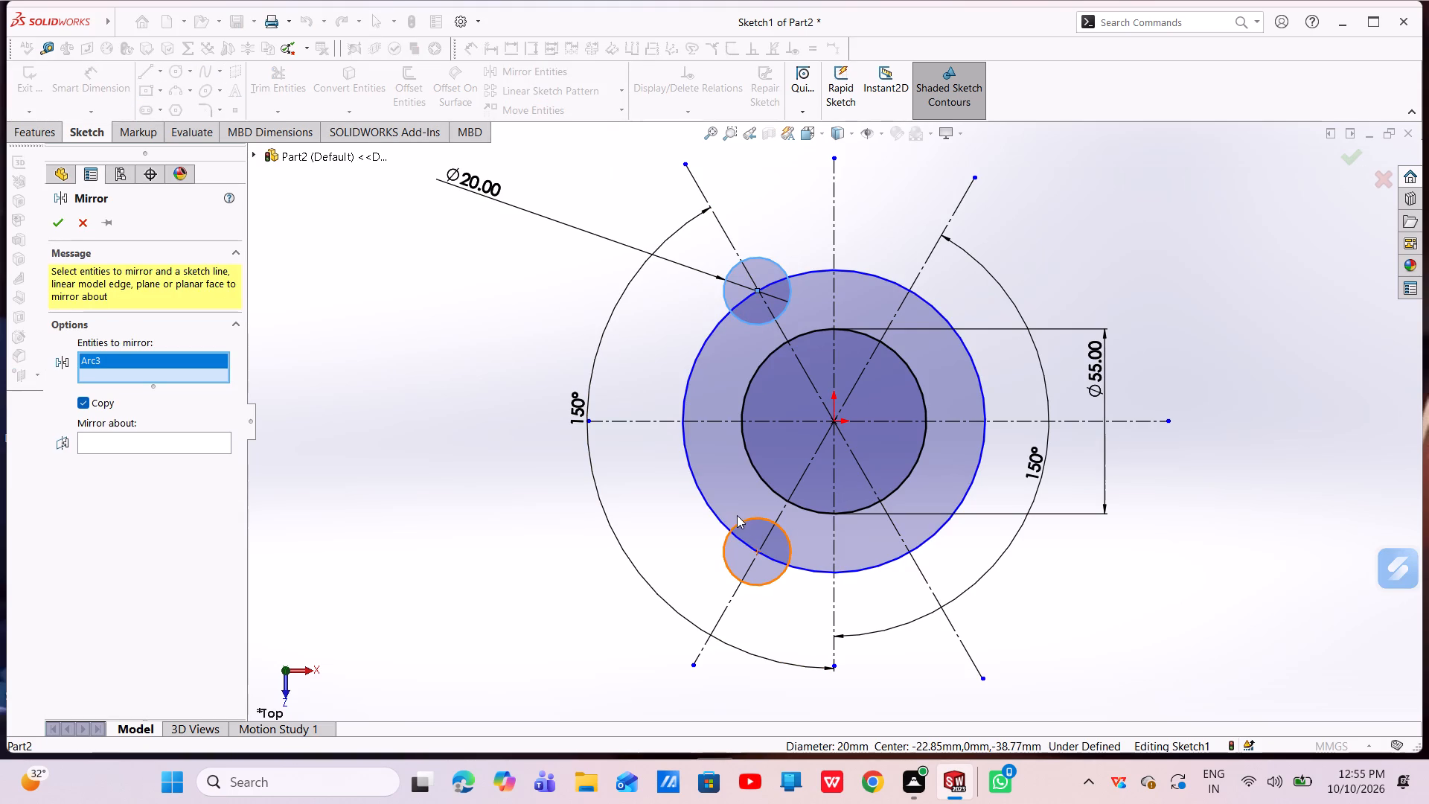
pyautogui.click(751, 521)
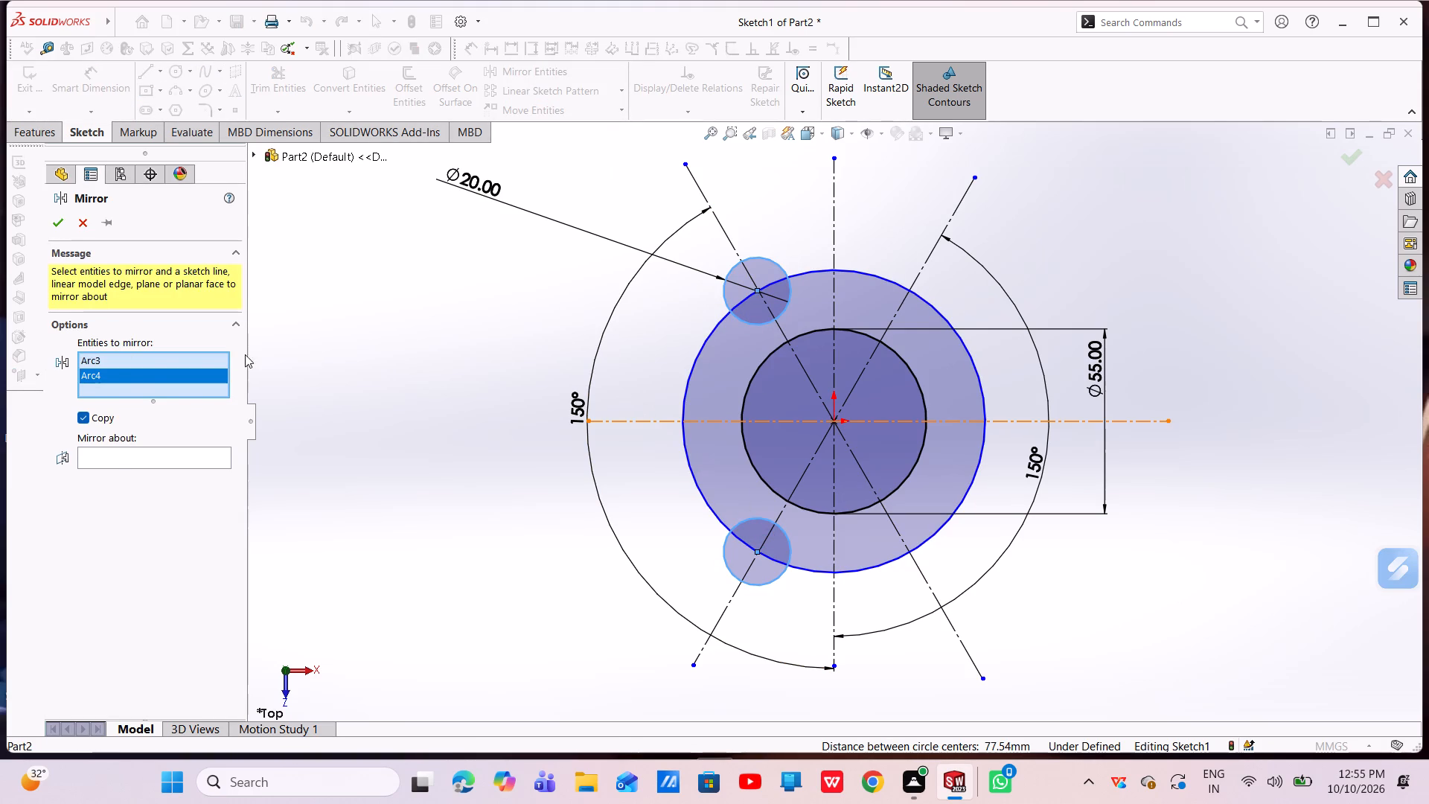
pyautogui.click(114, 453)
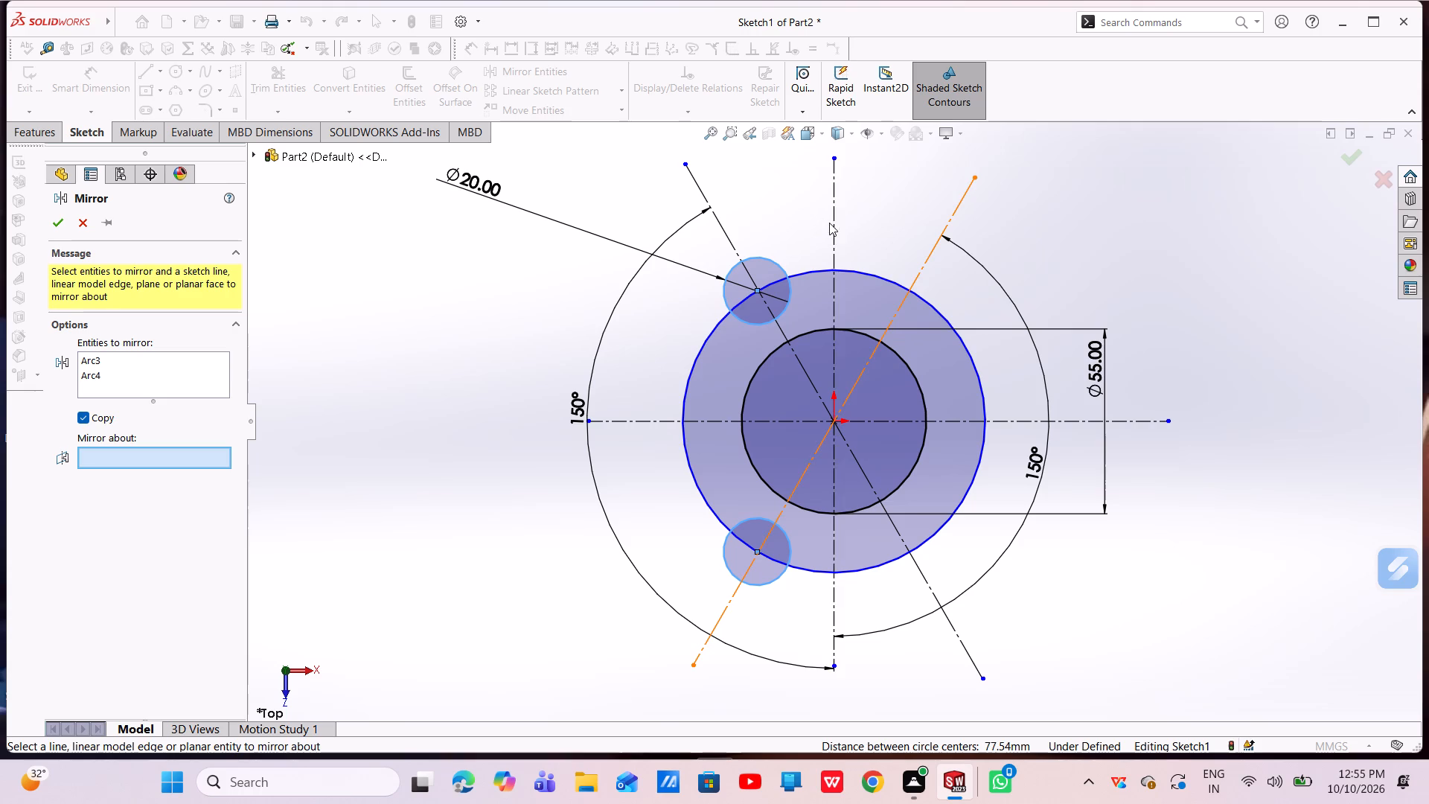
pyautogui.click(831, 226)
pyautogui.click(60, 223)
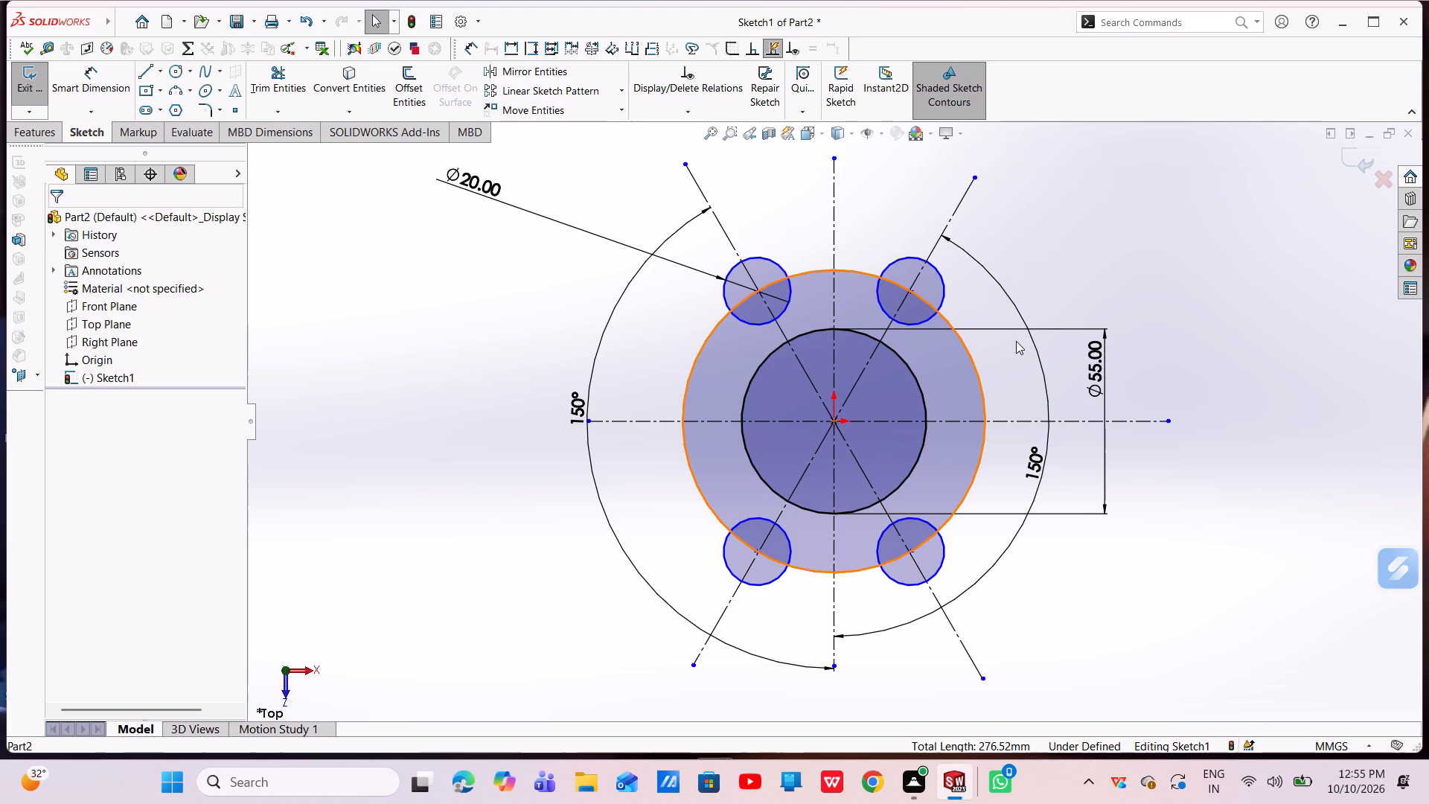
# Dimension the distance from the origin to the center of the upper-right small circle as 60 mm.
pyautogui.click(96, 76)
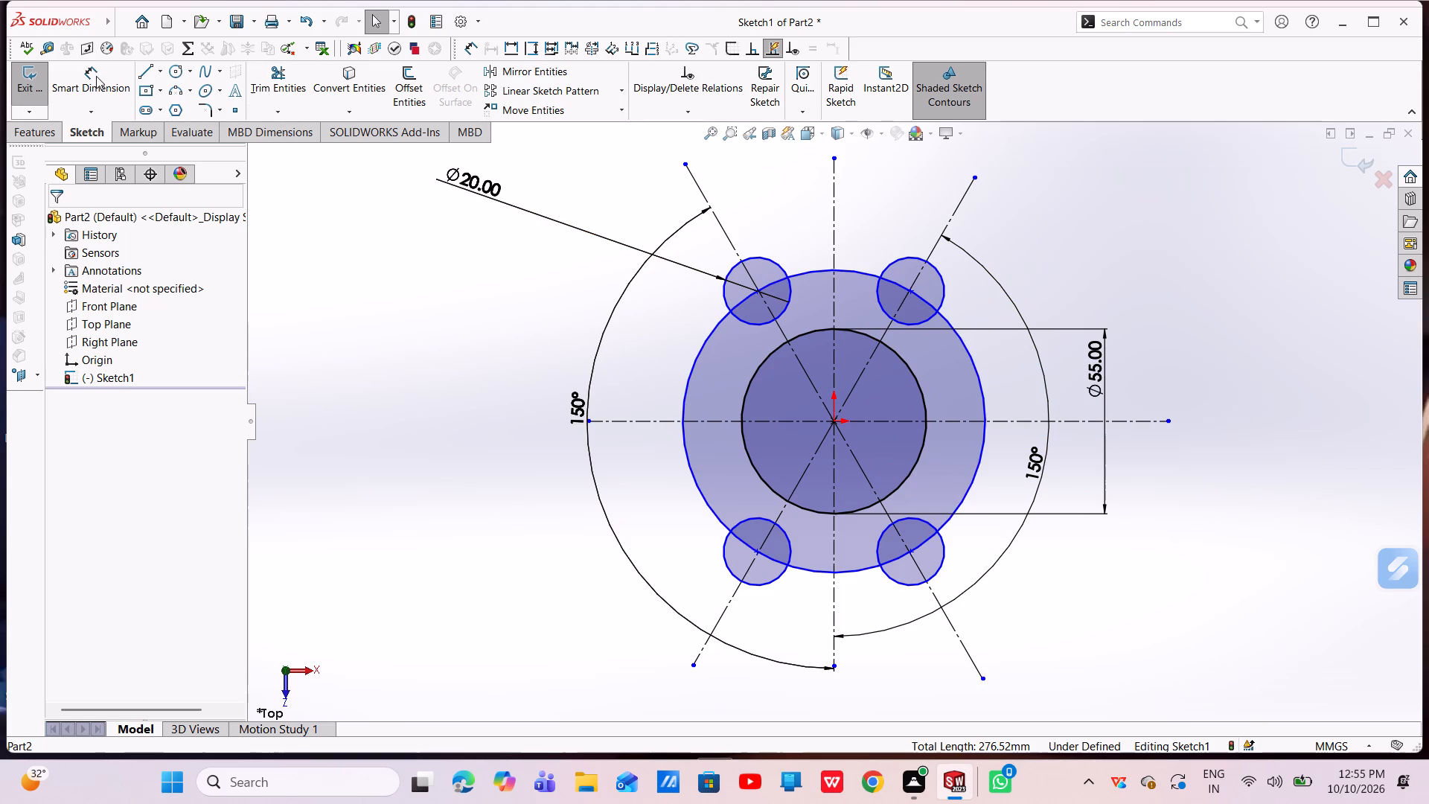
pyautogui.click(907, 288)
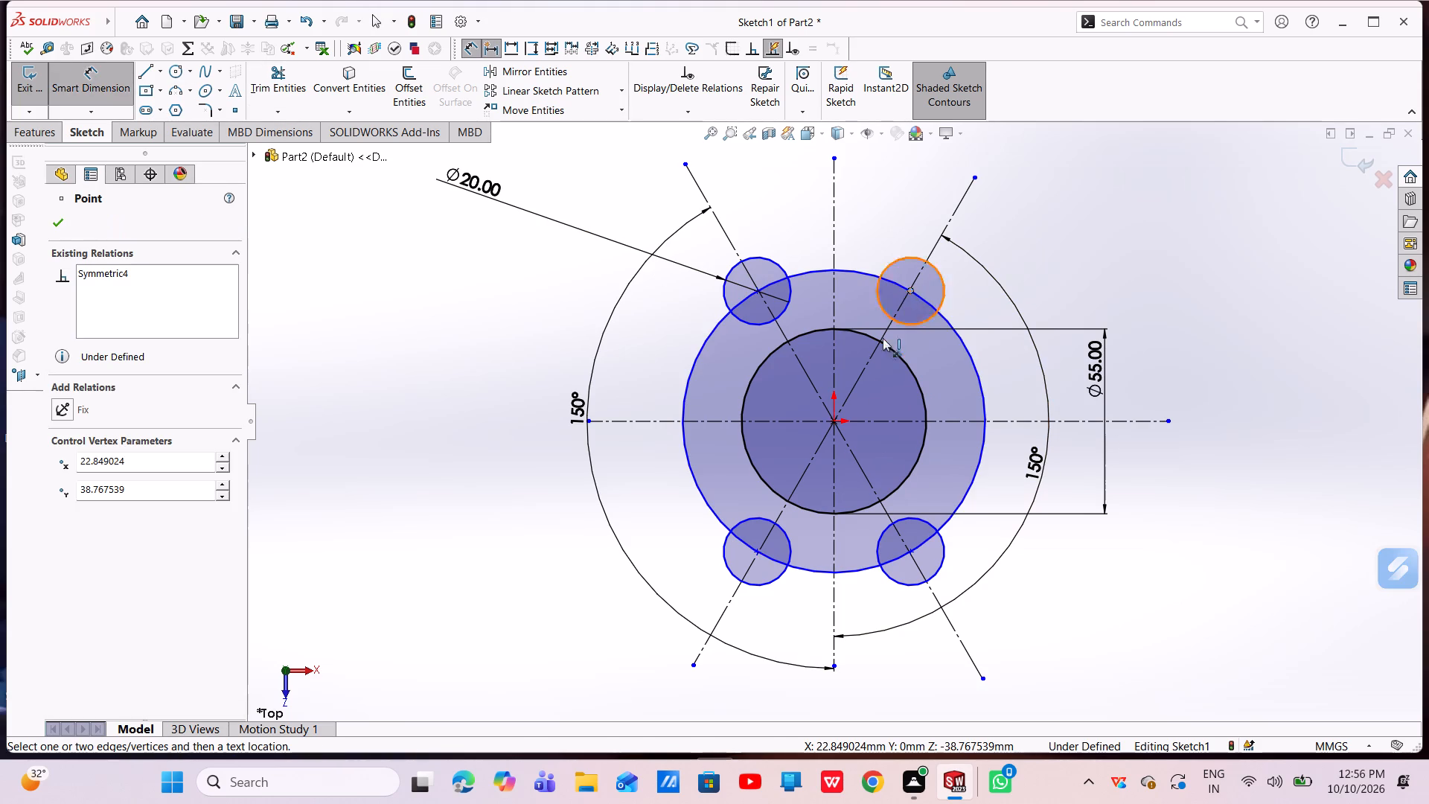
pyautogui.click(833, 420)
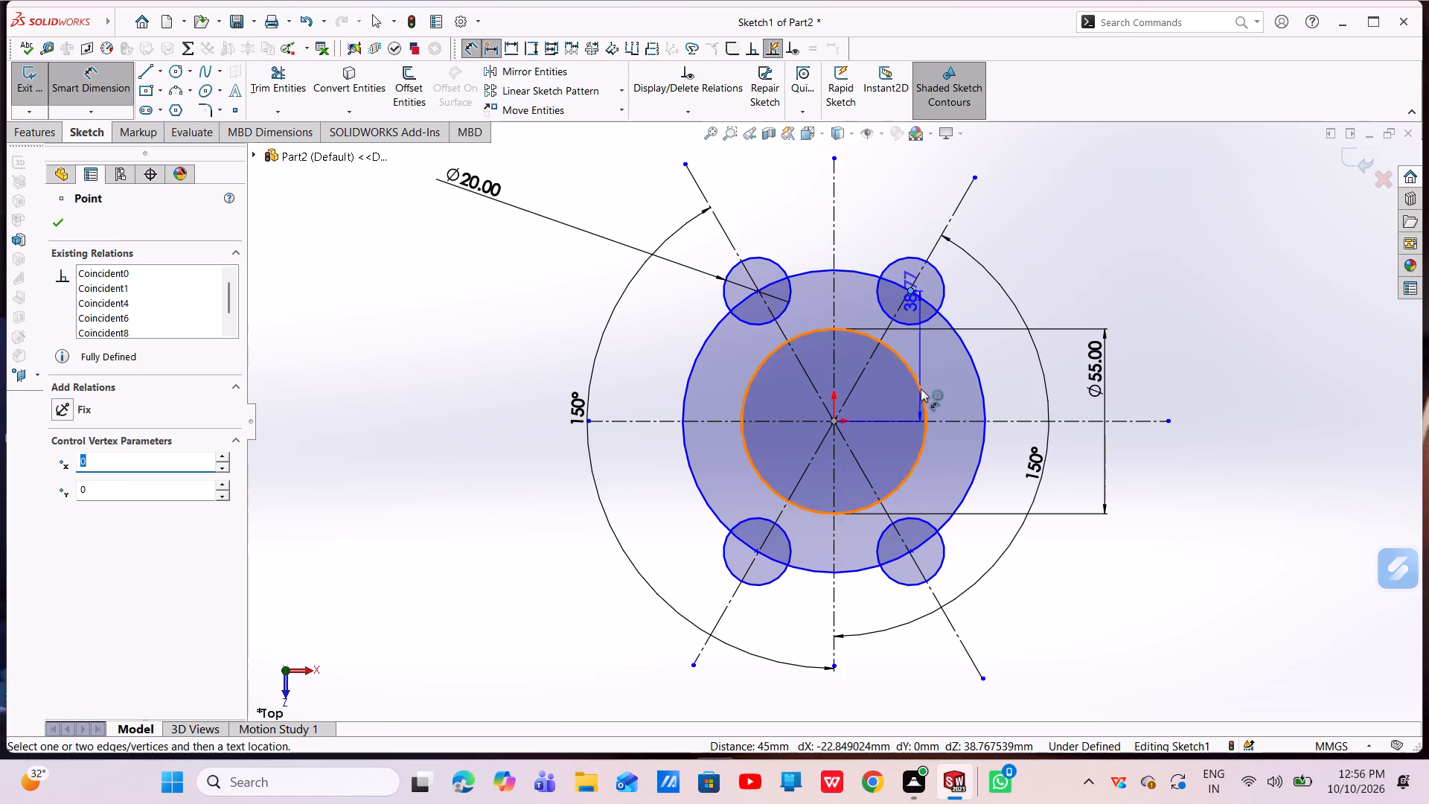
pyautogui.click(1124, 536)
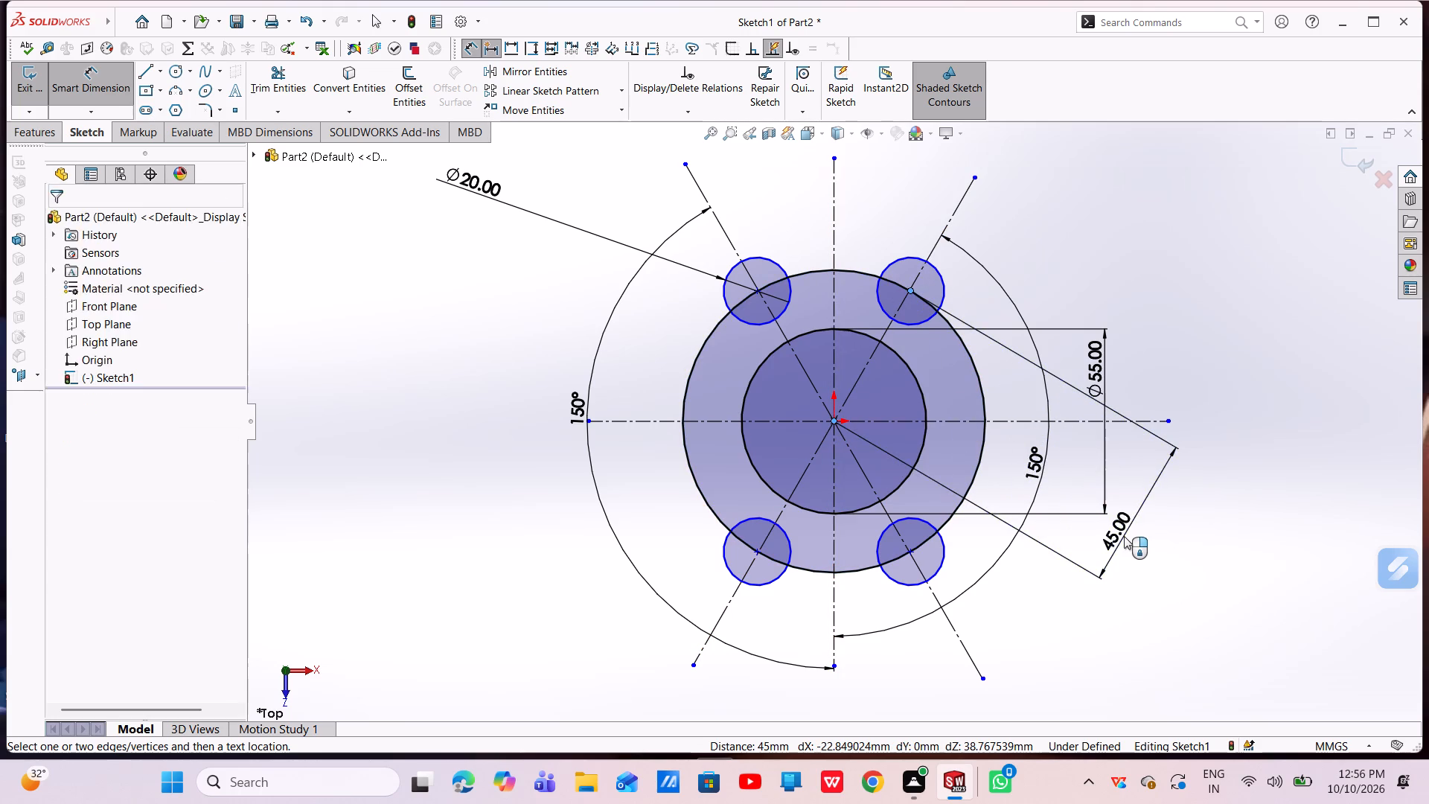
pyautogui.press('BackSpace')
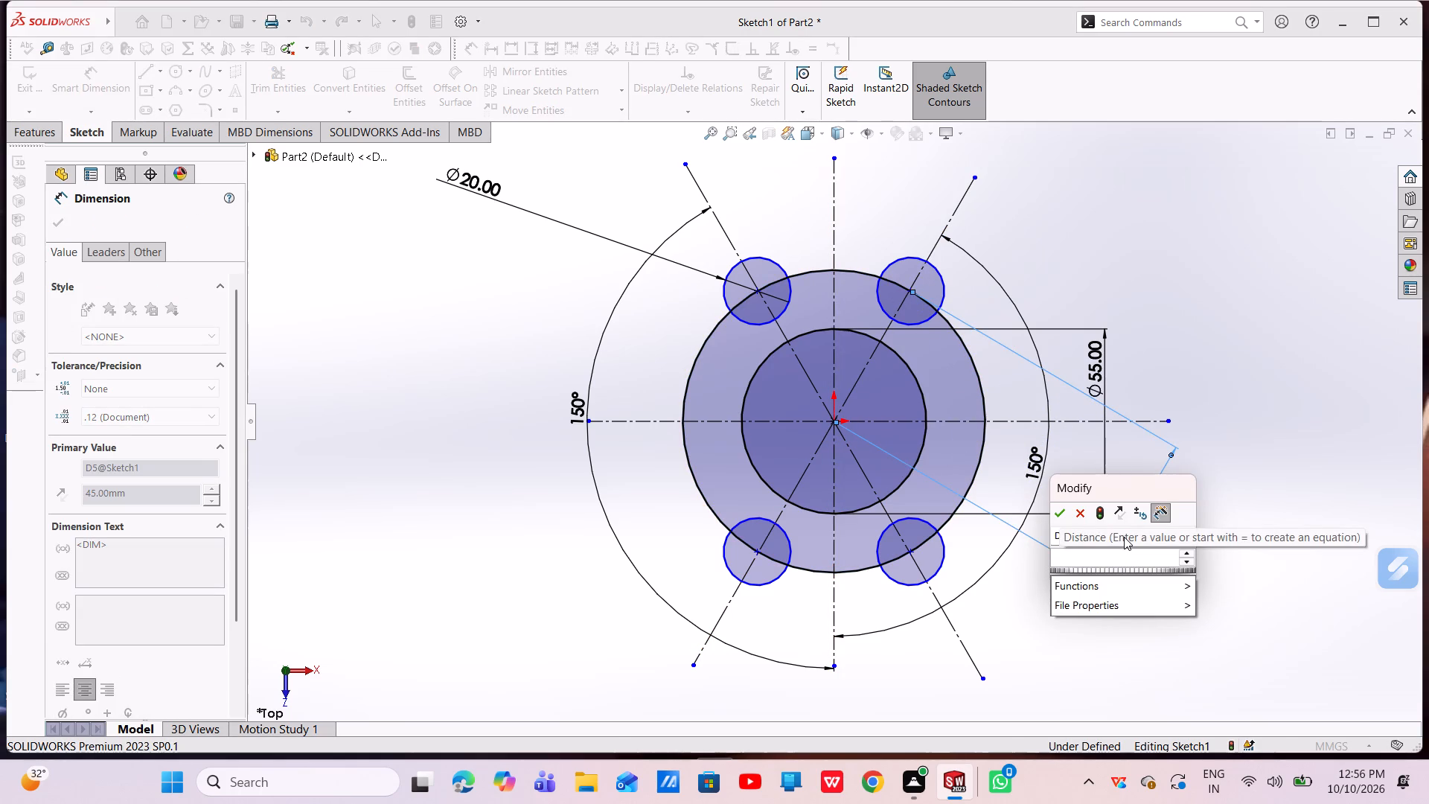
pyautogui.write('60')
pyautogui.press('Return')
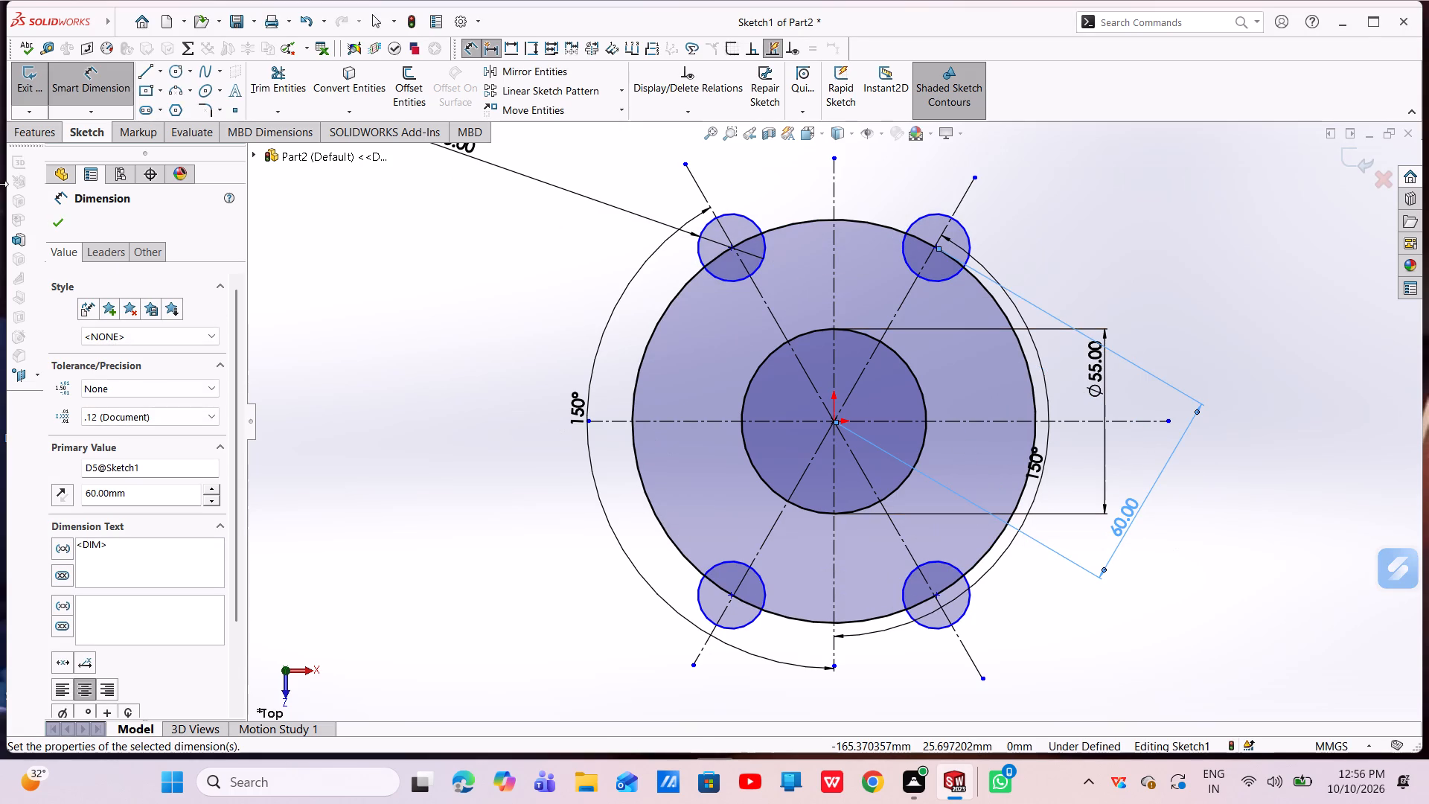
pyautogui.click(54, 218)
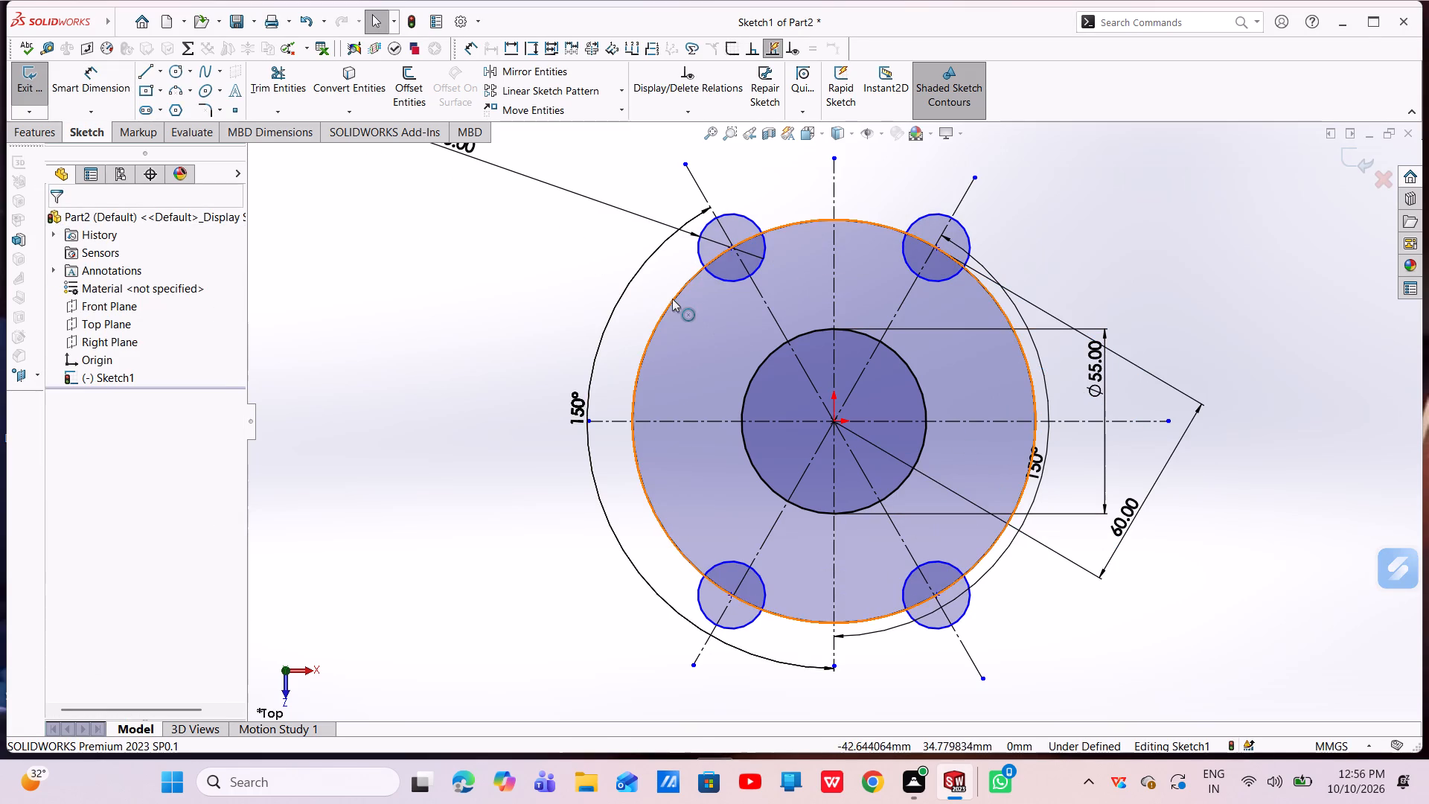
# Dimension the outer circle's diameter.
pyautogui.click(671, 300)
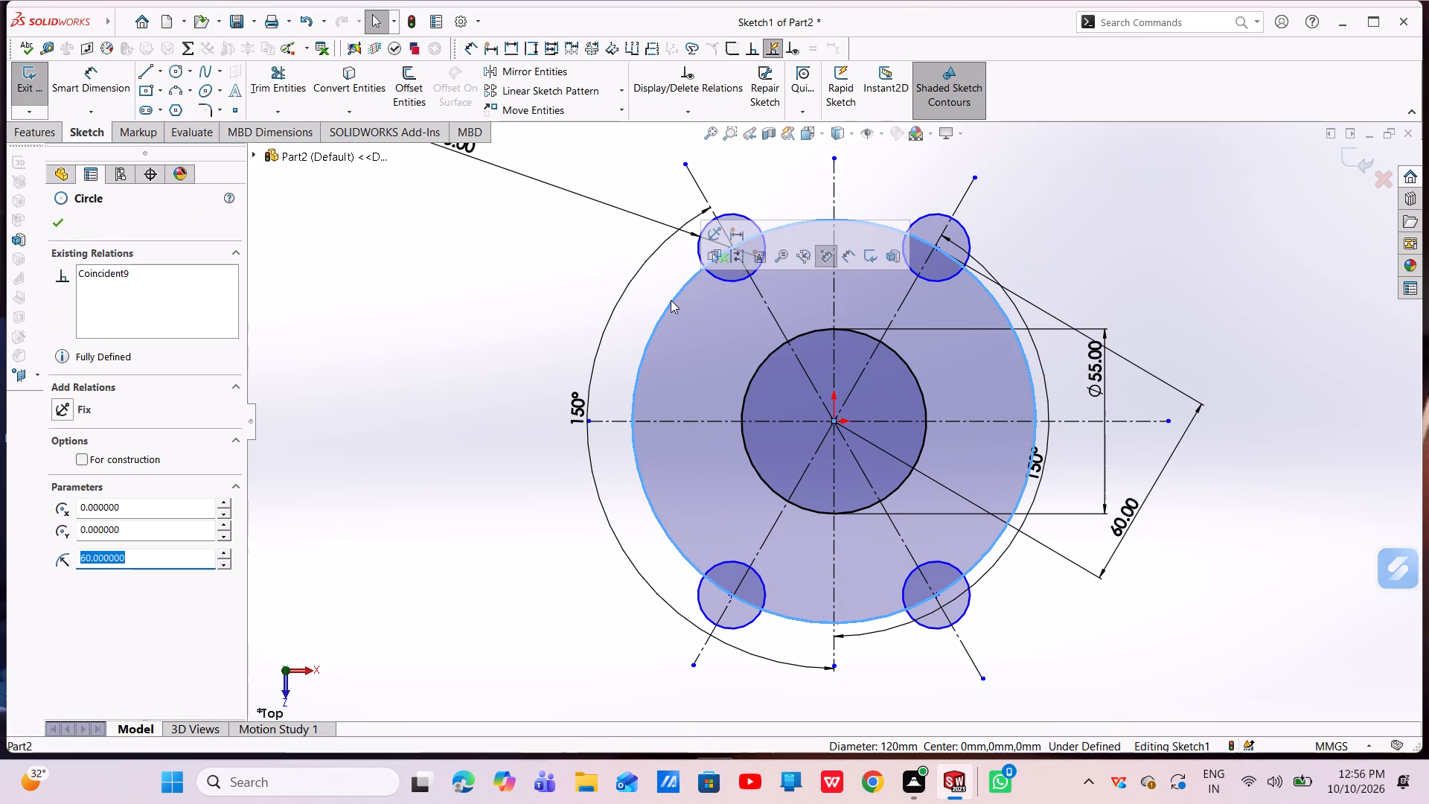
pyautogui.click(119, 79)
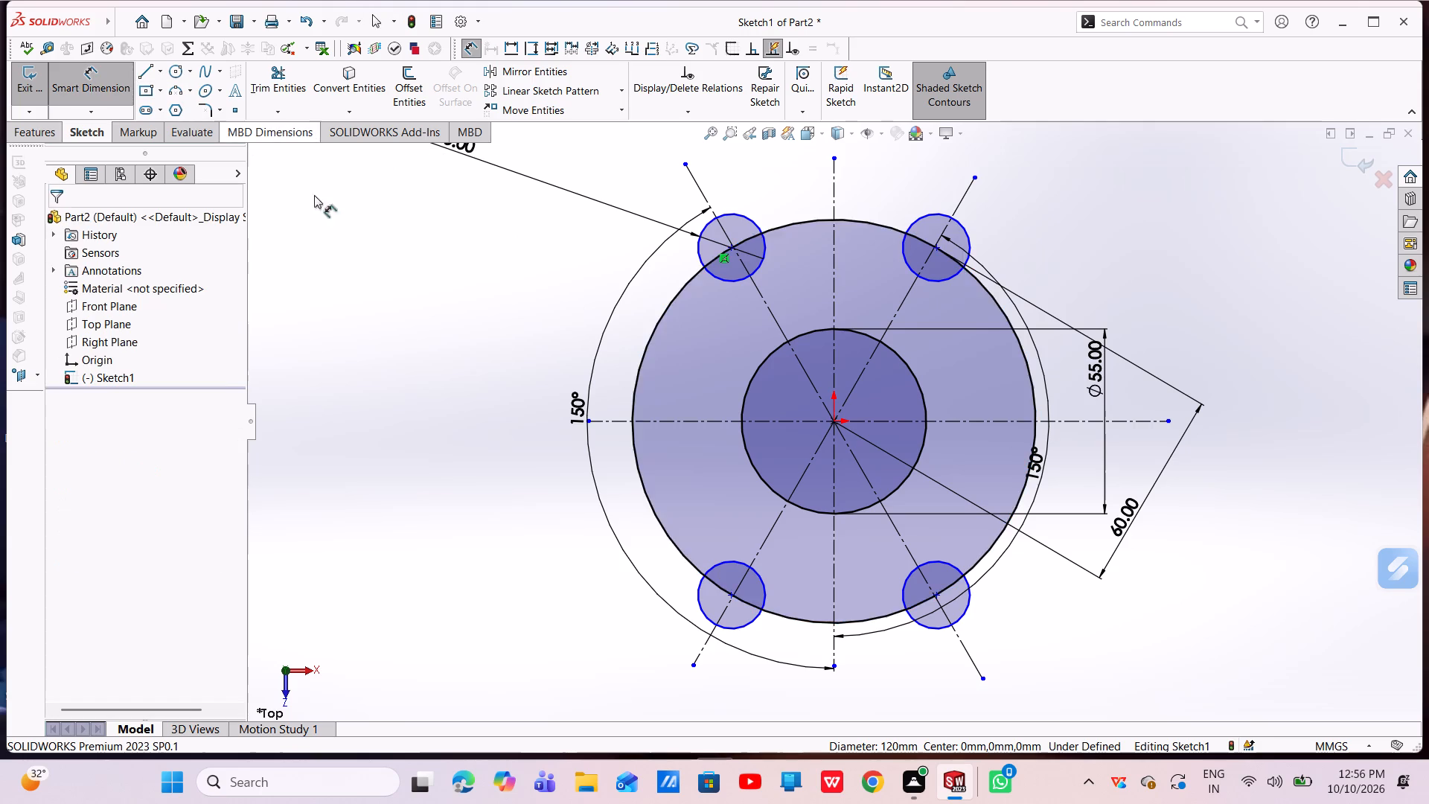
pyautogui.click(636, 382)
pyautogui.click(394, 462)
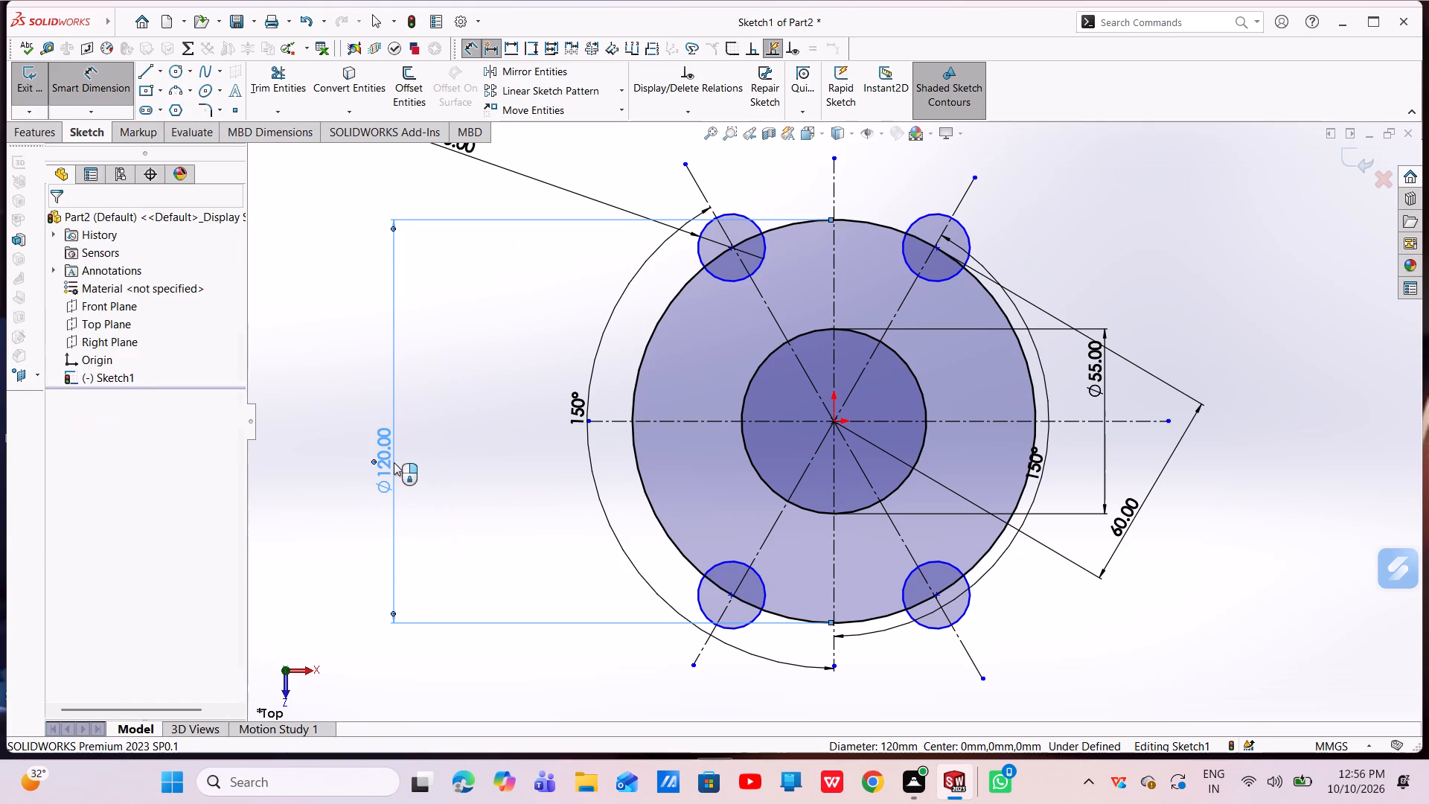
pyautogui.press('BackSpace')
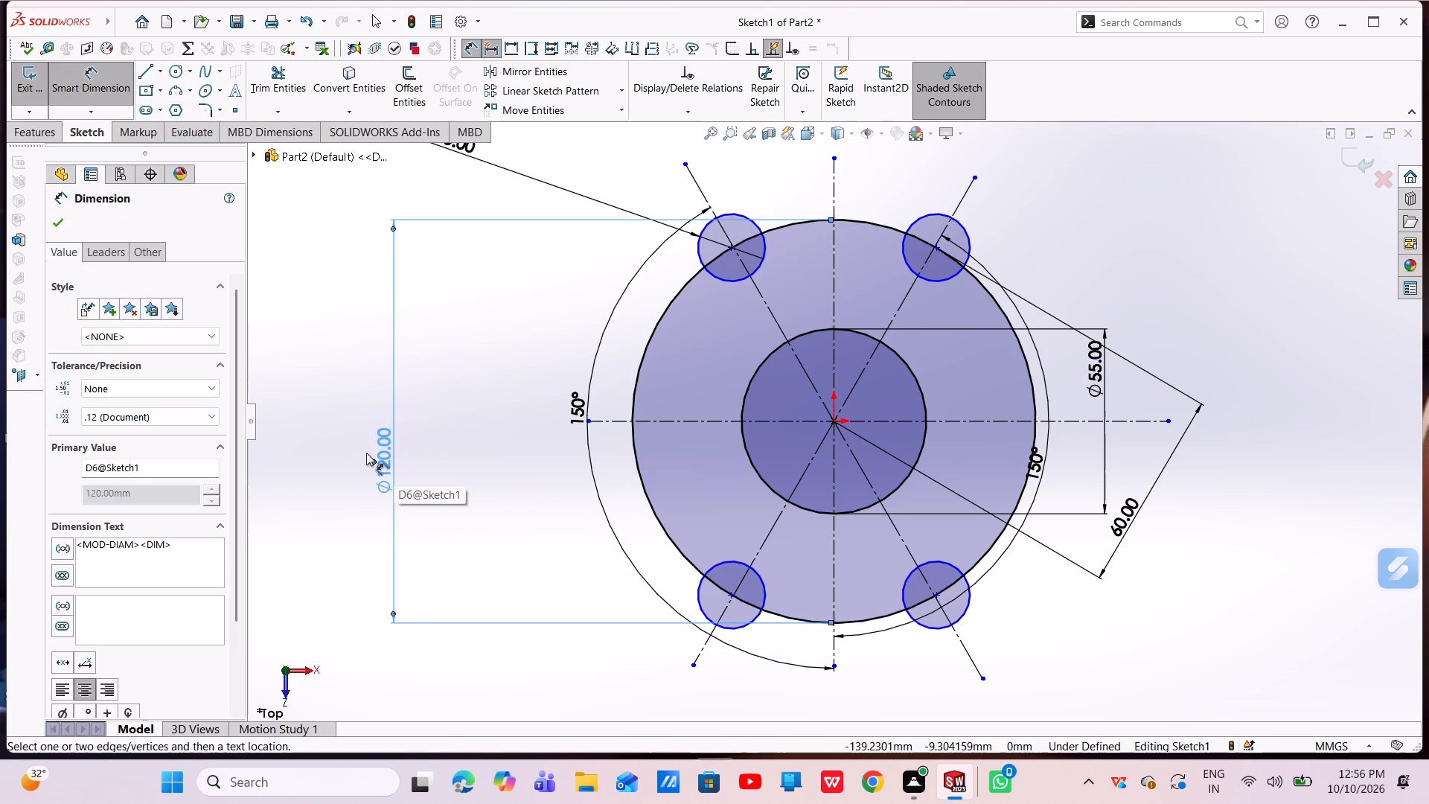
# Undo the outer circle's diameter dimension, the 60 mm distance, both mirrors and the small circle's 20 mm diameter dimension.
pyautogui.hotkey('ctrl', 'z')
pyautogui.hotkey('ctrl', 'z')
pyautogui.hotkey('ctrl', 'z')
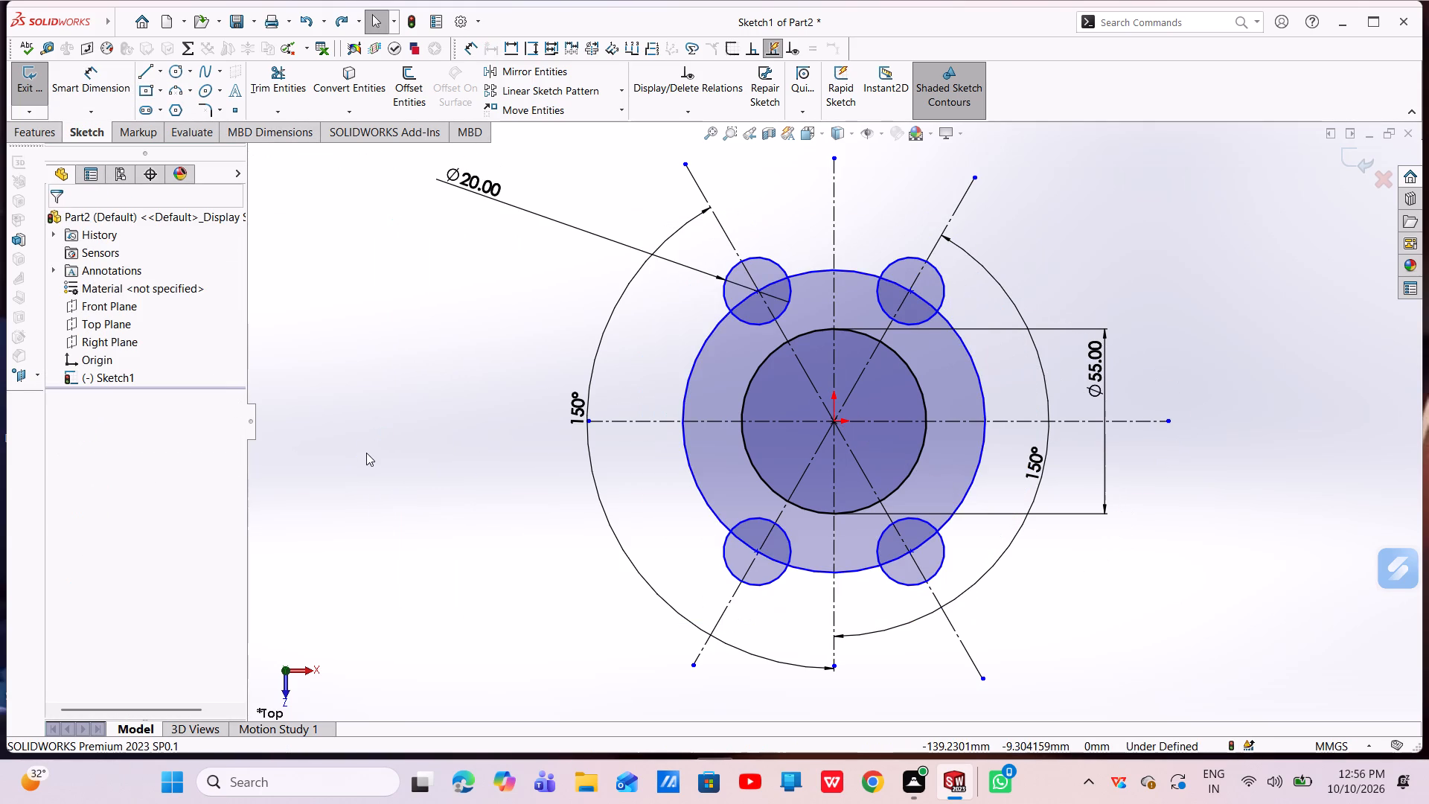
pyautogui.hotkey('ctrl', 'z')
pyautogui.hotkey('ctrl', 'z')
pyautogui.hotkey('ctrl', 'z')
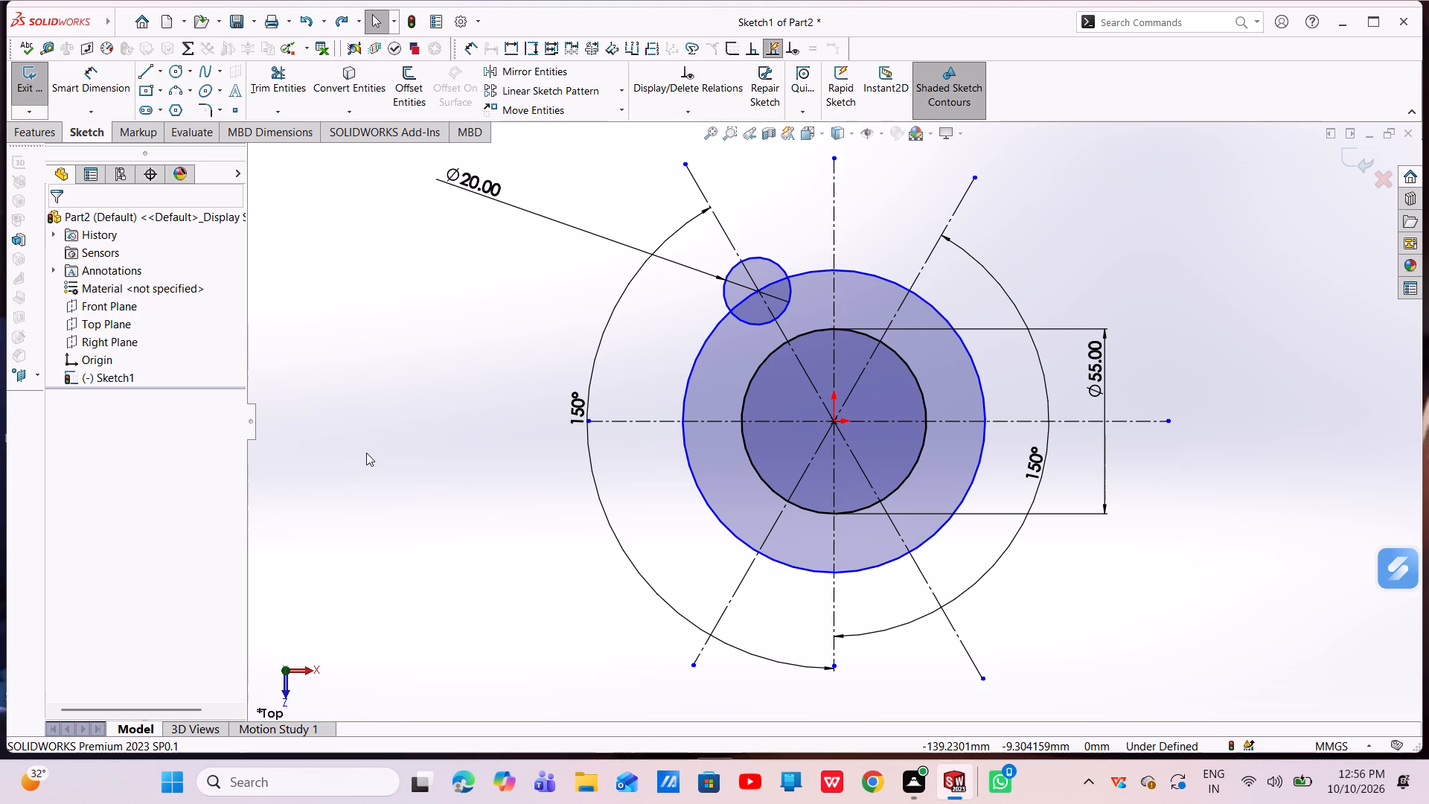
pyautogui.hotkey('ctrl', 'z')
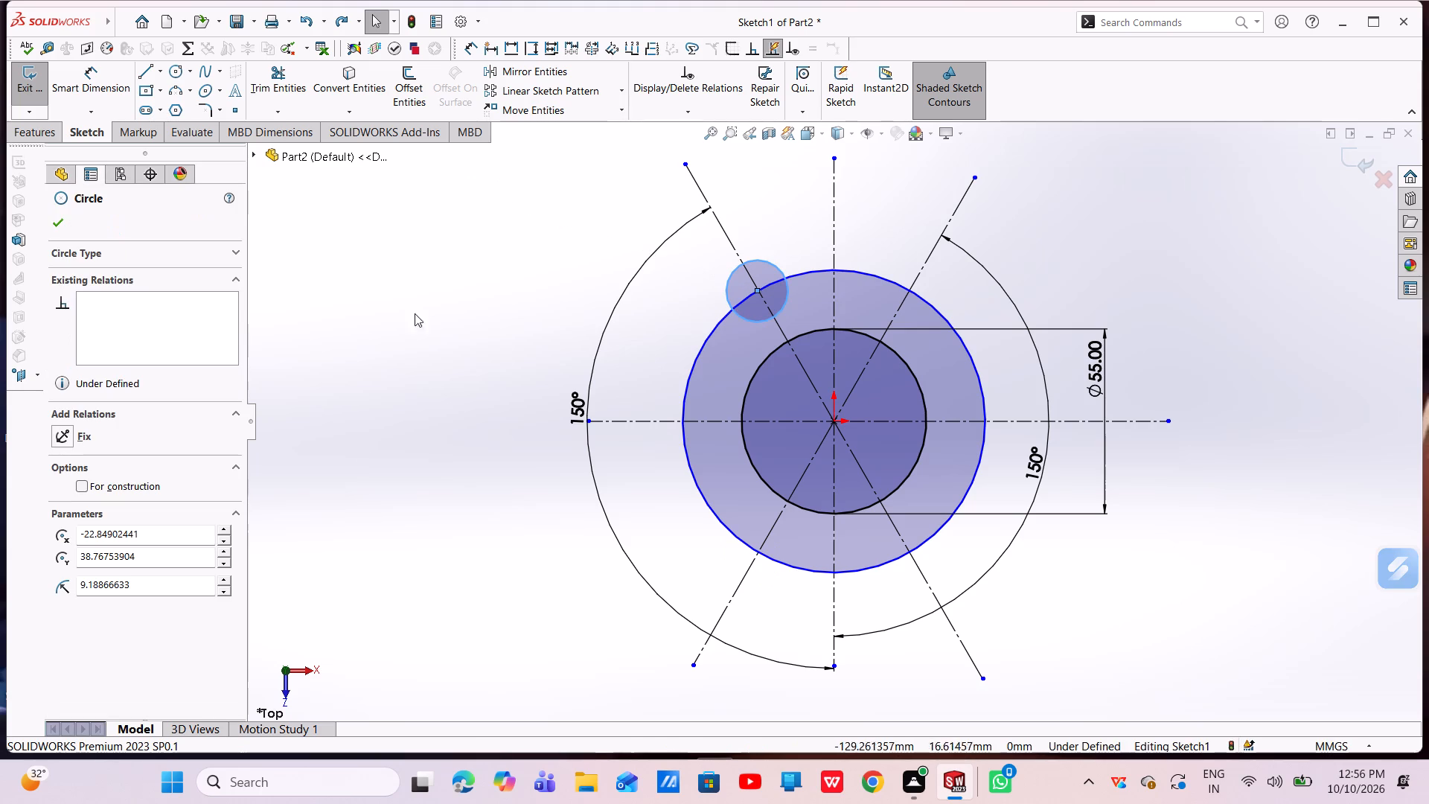
# Dimension the distance between the small circle's center and the origin as 60 mm.
pyautogui.click(98, 77)
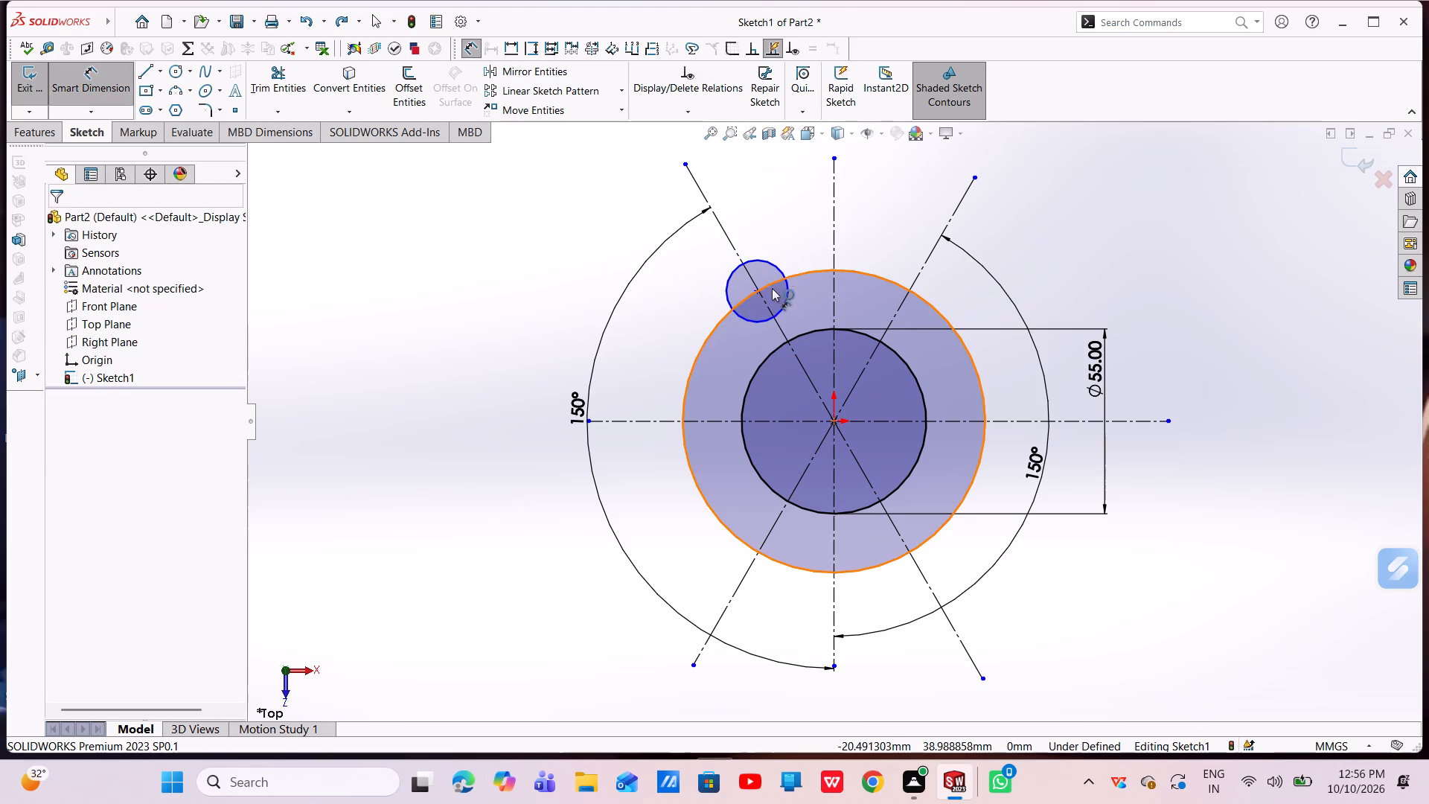
pyautogui.click(785, 279)
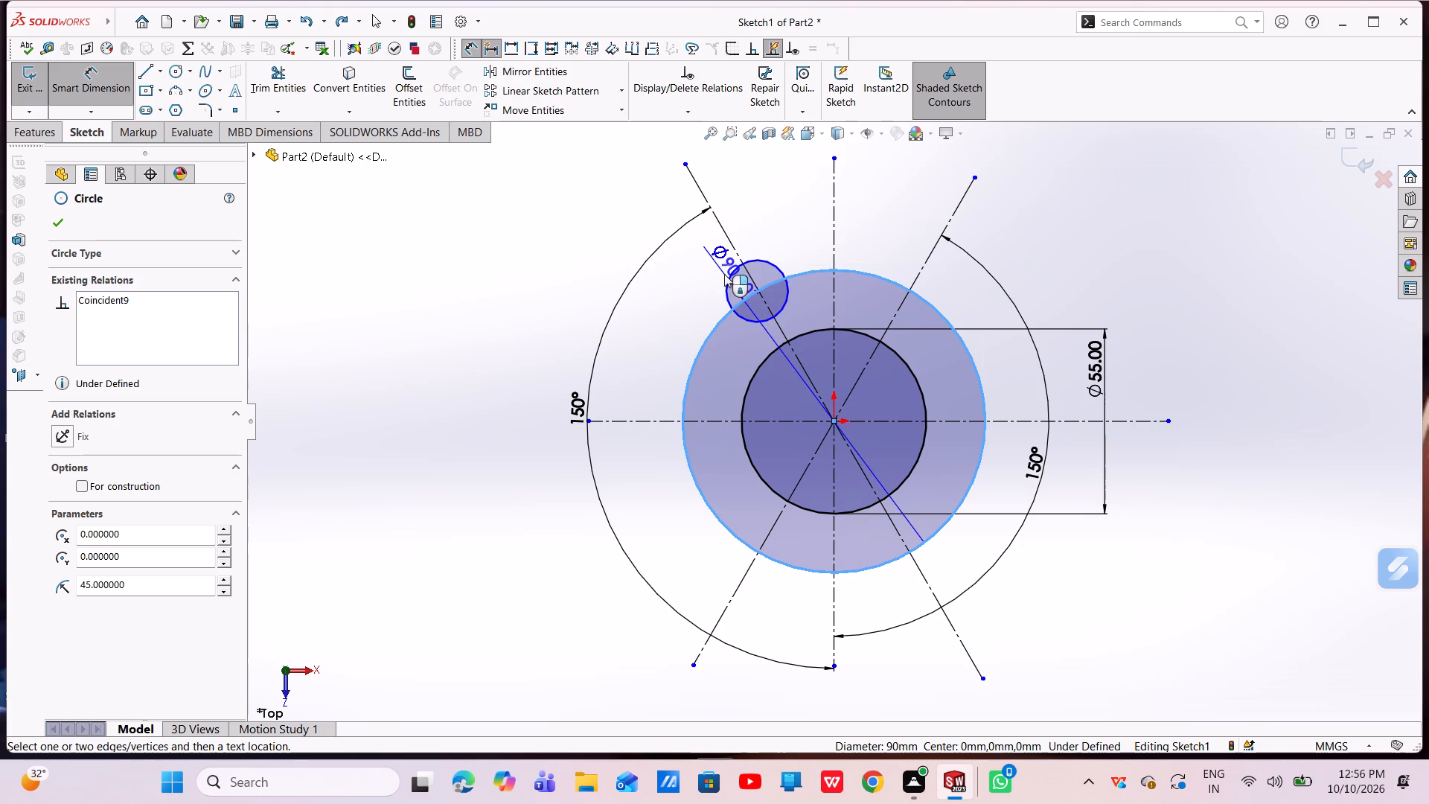
pyautogui.press('Escape')
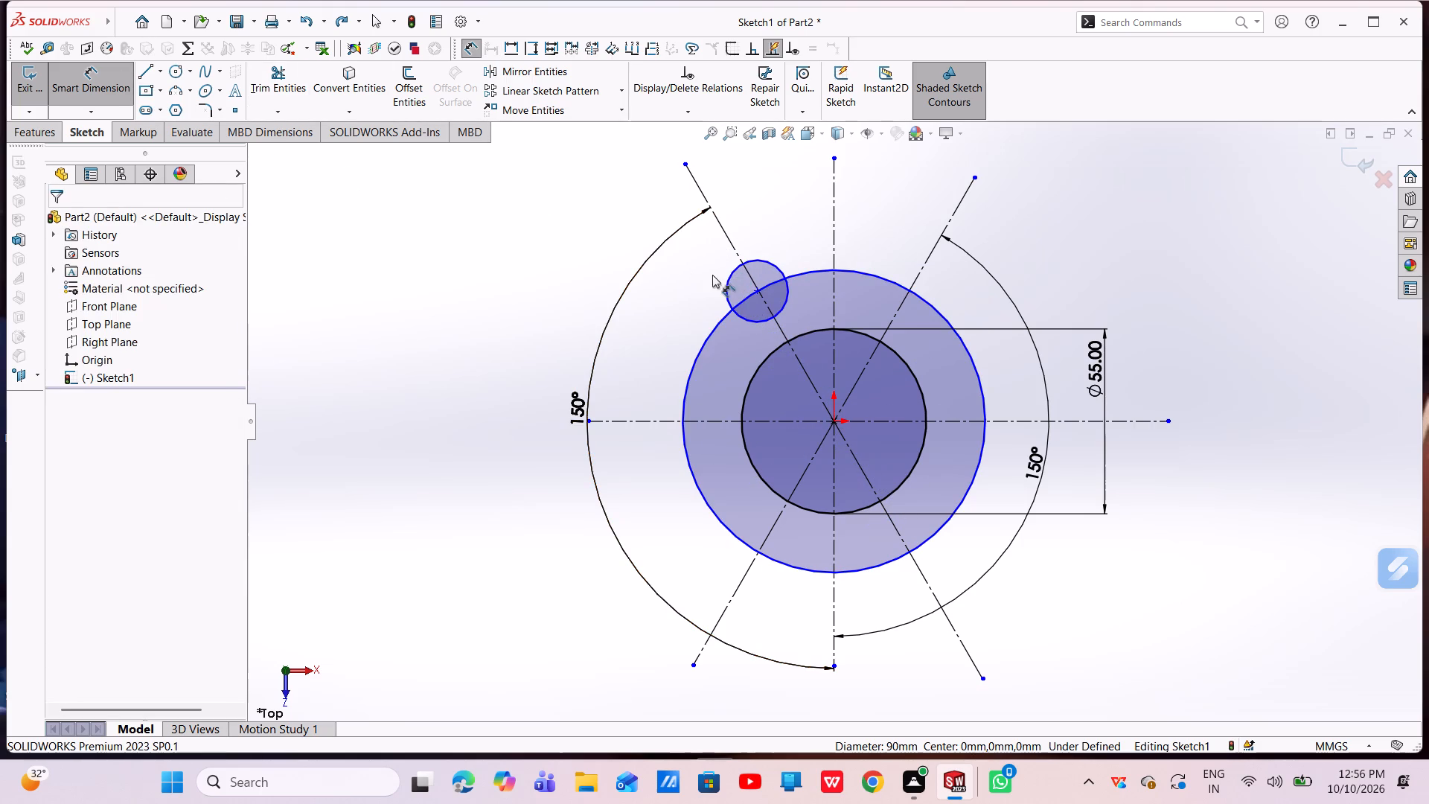
pyautogui.click(726, 284)
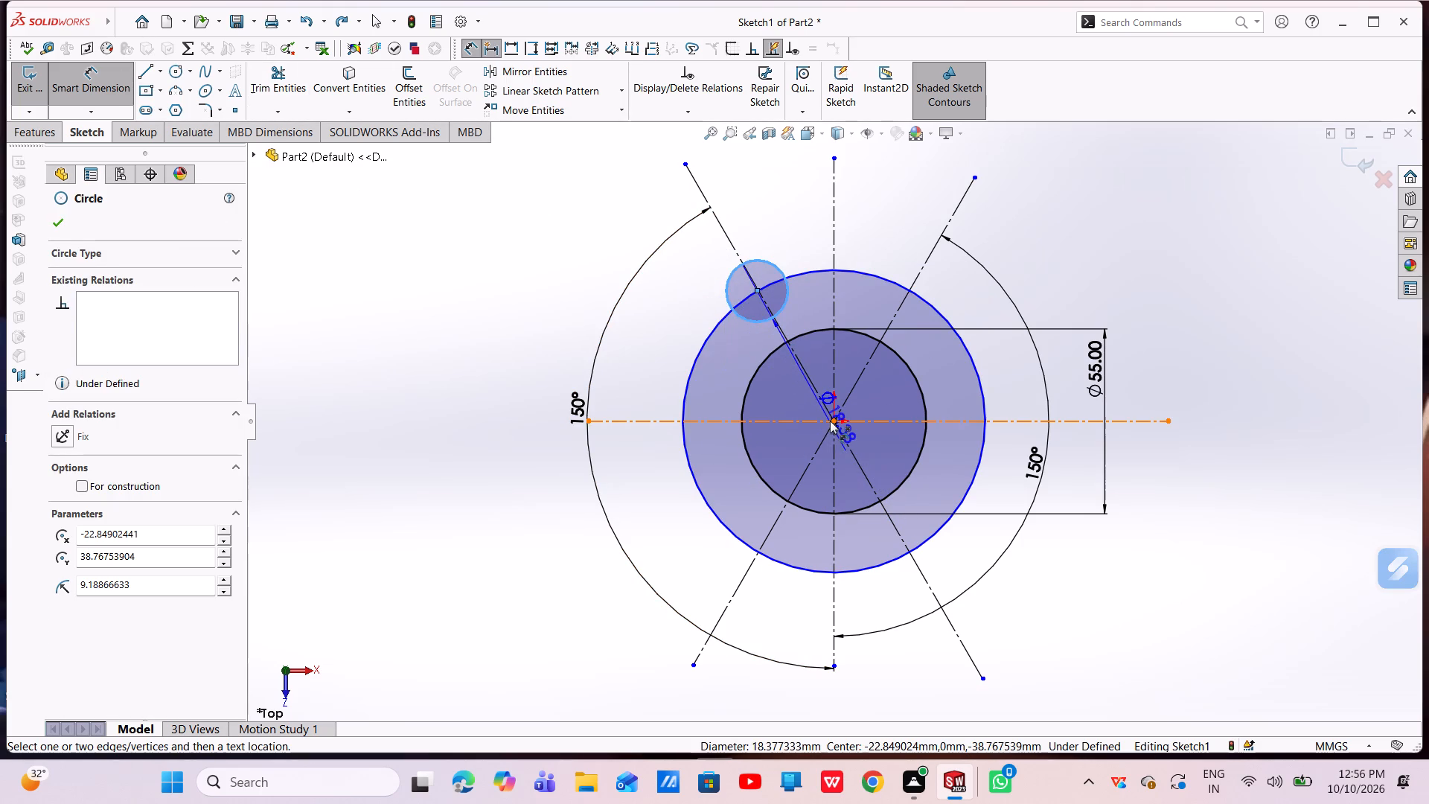
pyautogui.click(830, 421)
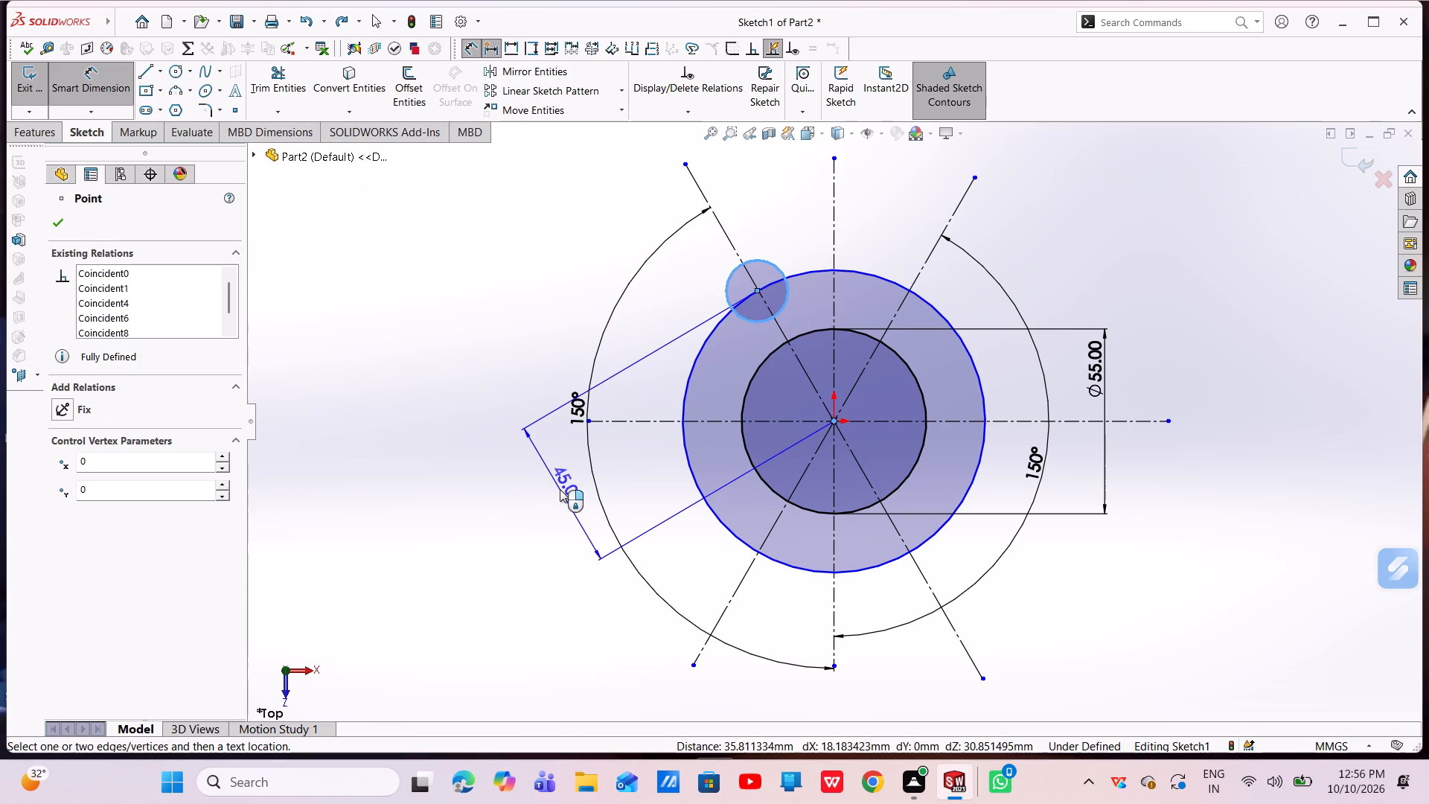
pyautogui.click(560, 489)
pyautogui.press('BackSpace')
pyautogui.write('60')
pyautogui.press('Return')
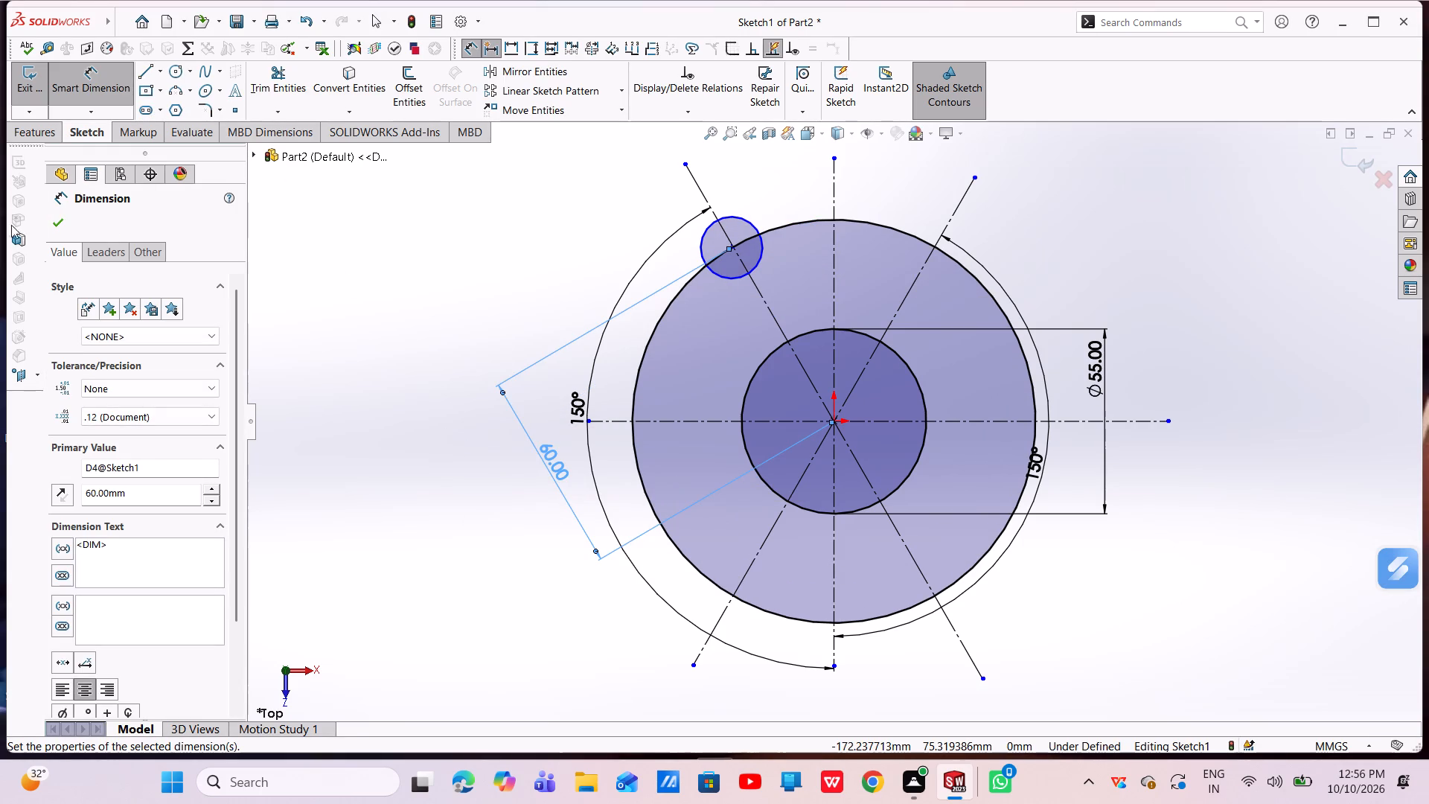
pyautogui.click(51, 224)
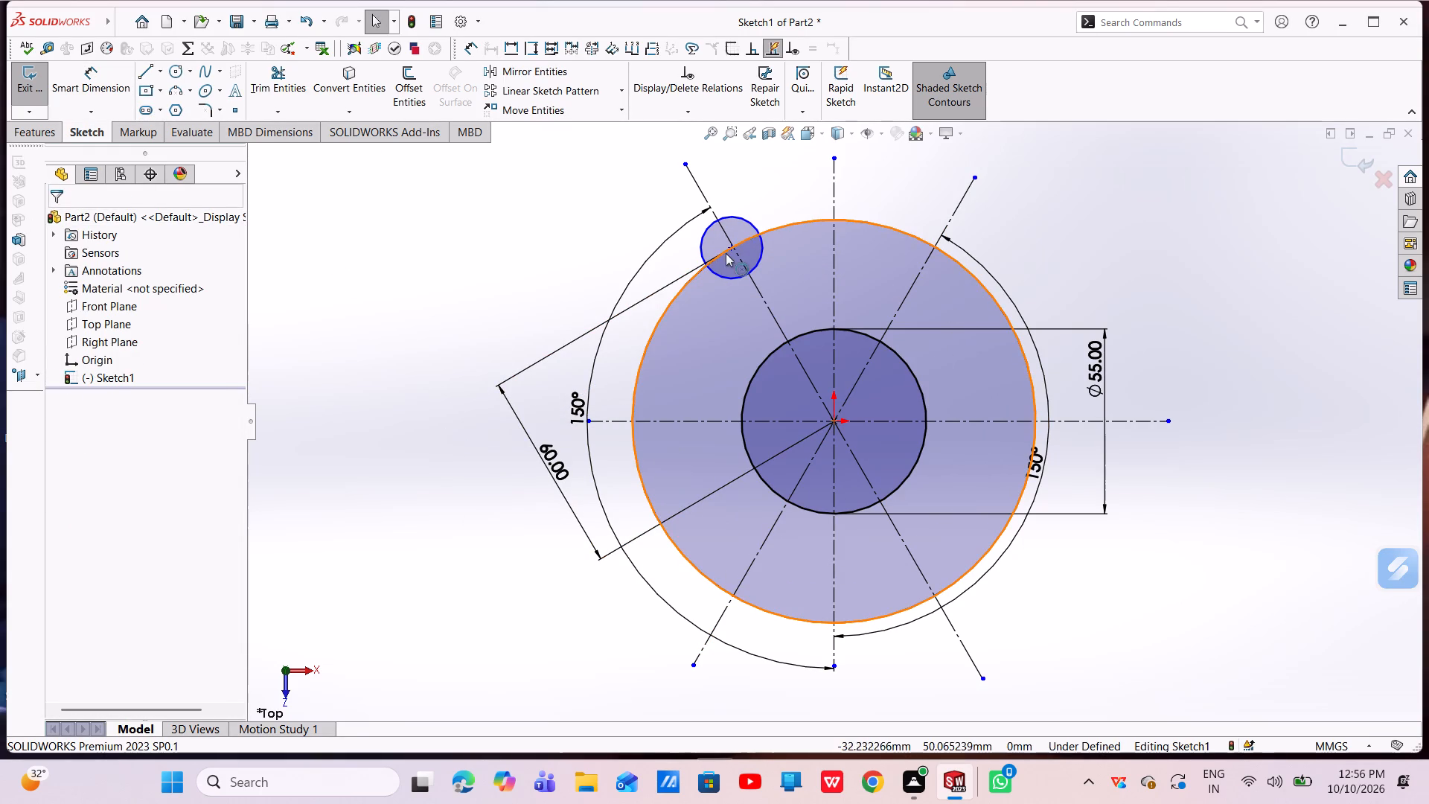
# Undo the 60 mm distance dimension change between the small circle's center and the origin.
pyautogui.hotkey('ctrl', 'z')
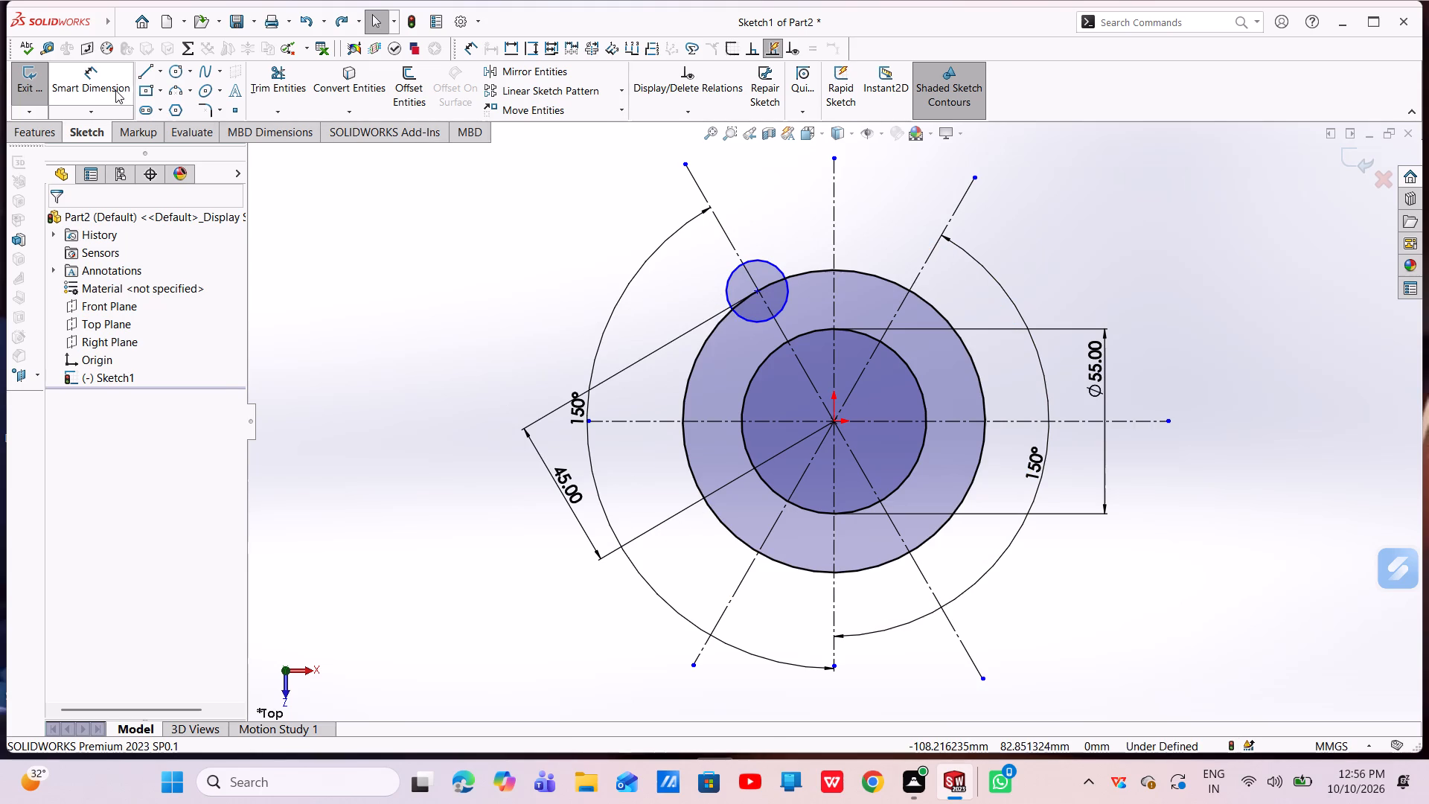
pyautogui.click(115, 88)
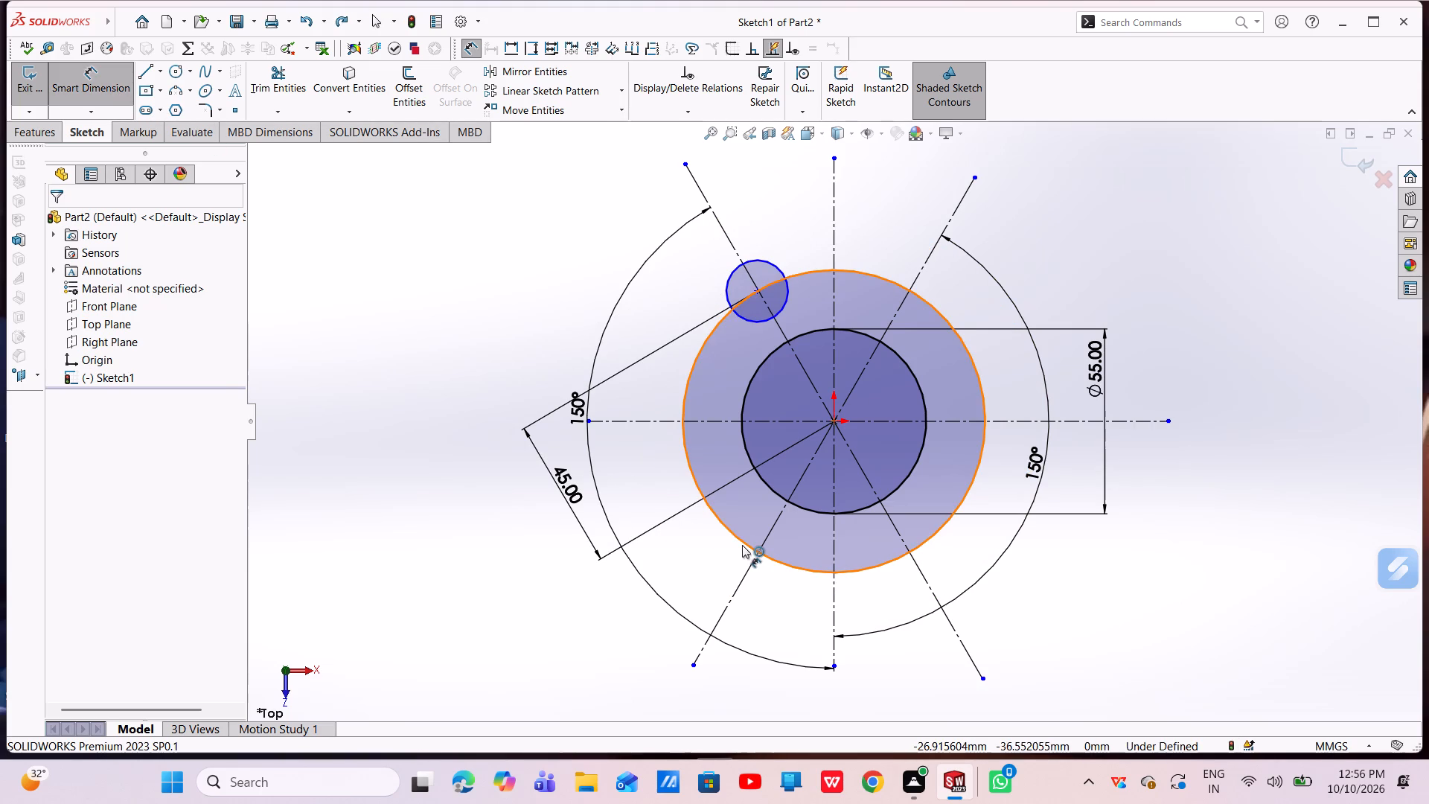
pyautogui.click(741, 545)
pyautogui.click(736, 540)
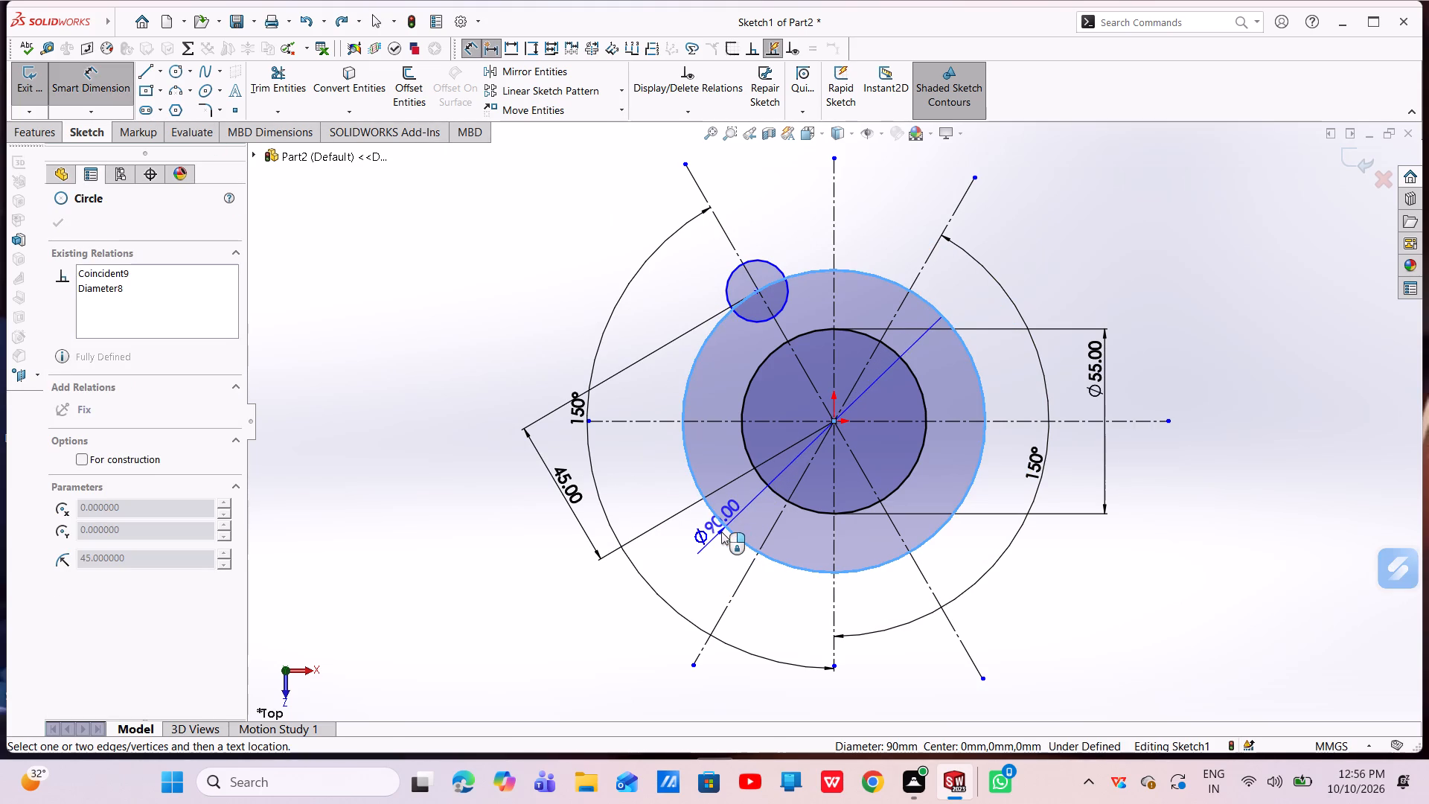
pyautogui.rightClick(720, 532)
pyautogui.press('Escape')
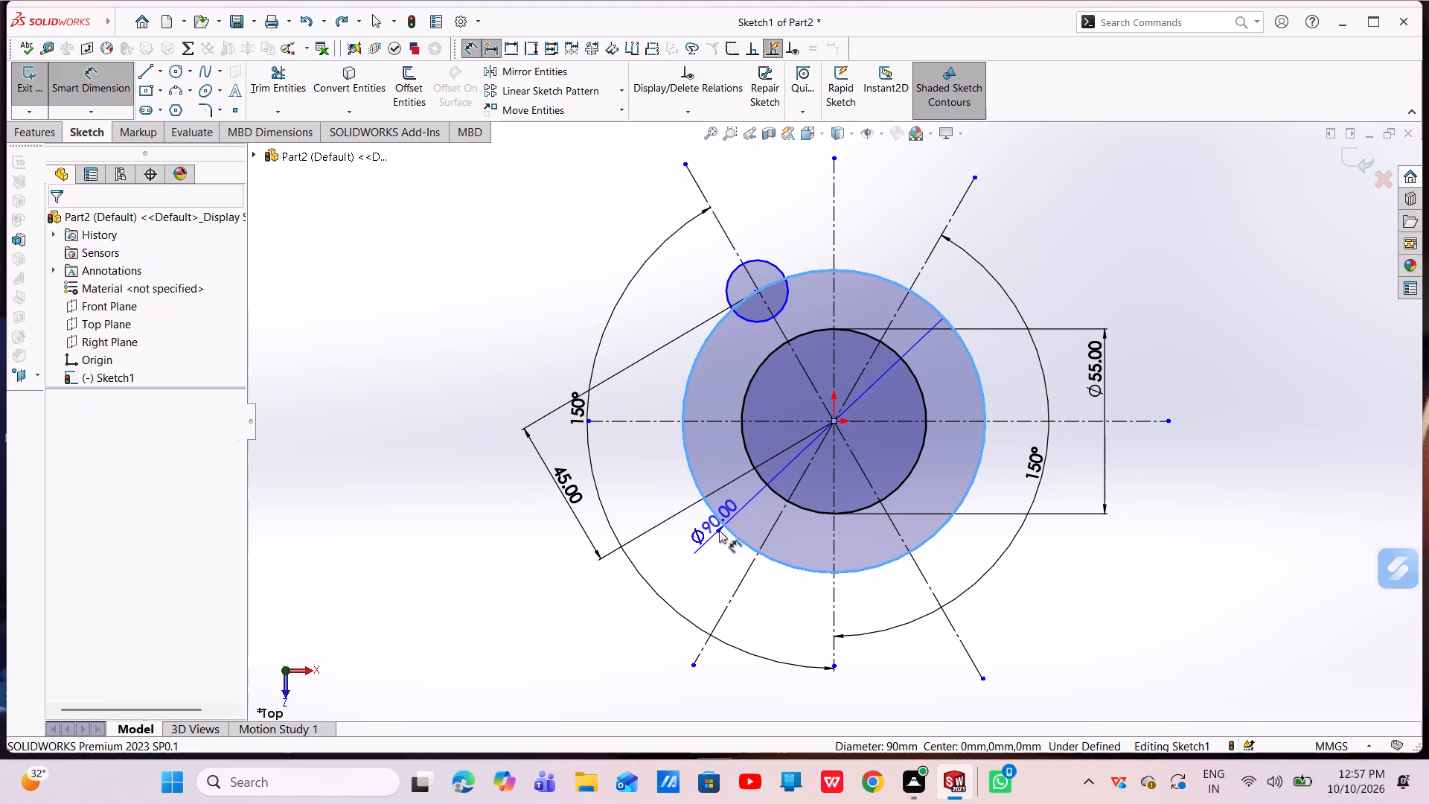
# Add a driven diameter dimension to the outer concentric circle, placed outside the 55 mm dimension.
pyautogui.scroll(3, 979, 500)
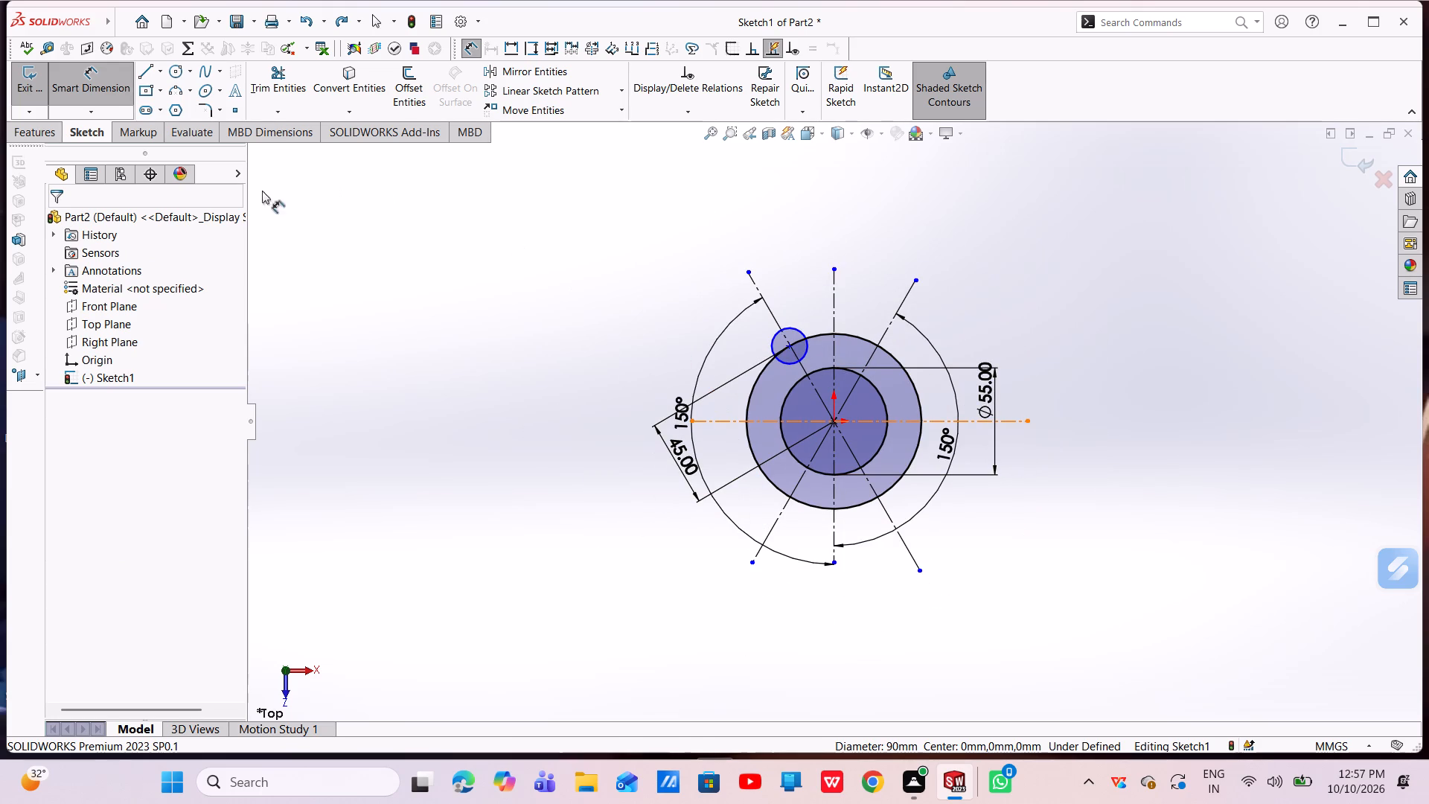
pyautogui.click(918, 401)
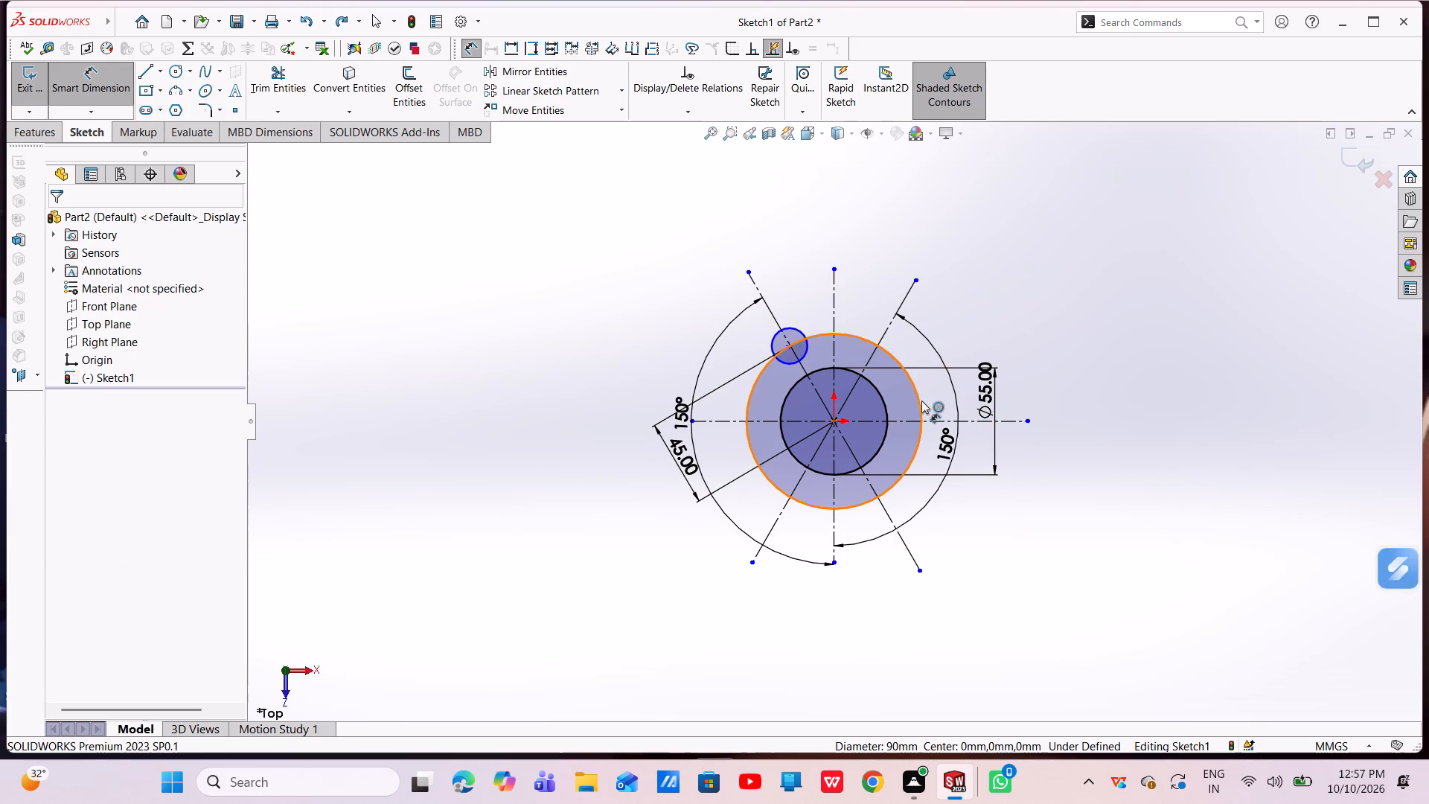
pyautogui.moveTo(1103, 336); pyautogui.dragTo(1110, 334)
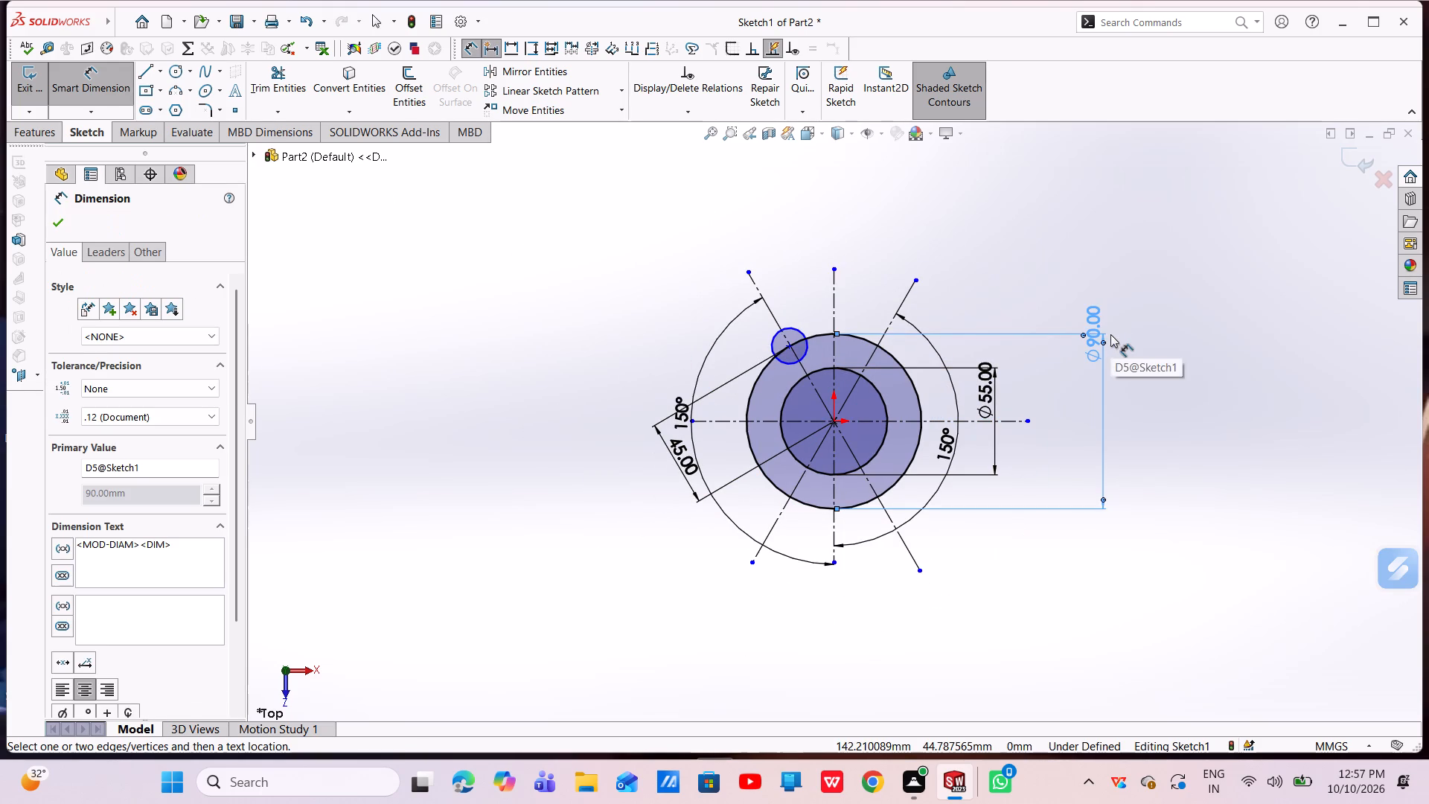
pyautogui.press('Escape')
pyautogui.press('Escape')
# Delete the small circle centered on the outer circle, together with its associated distance dimension.
pyautogui.click(785, 329)
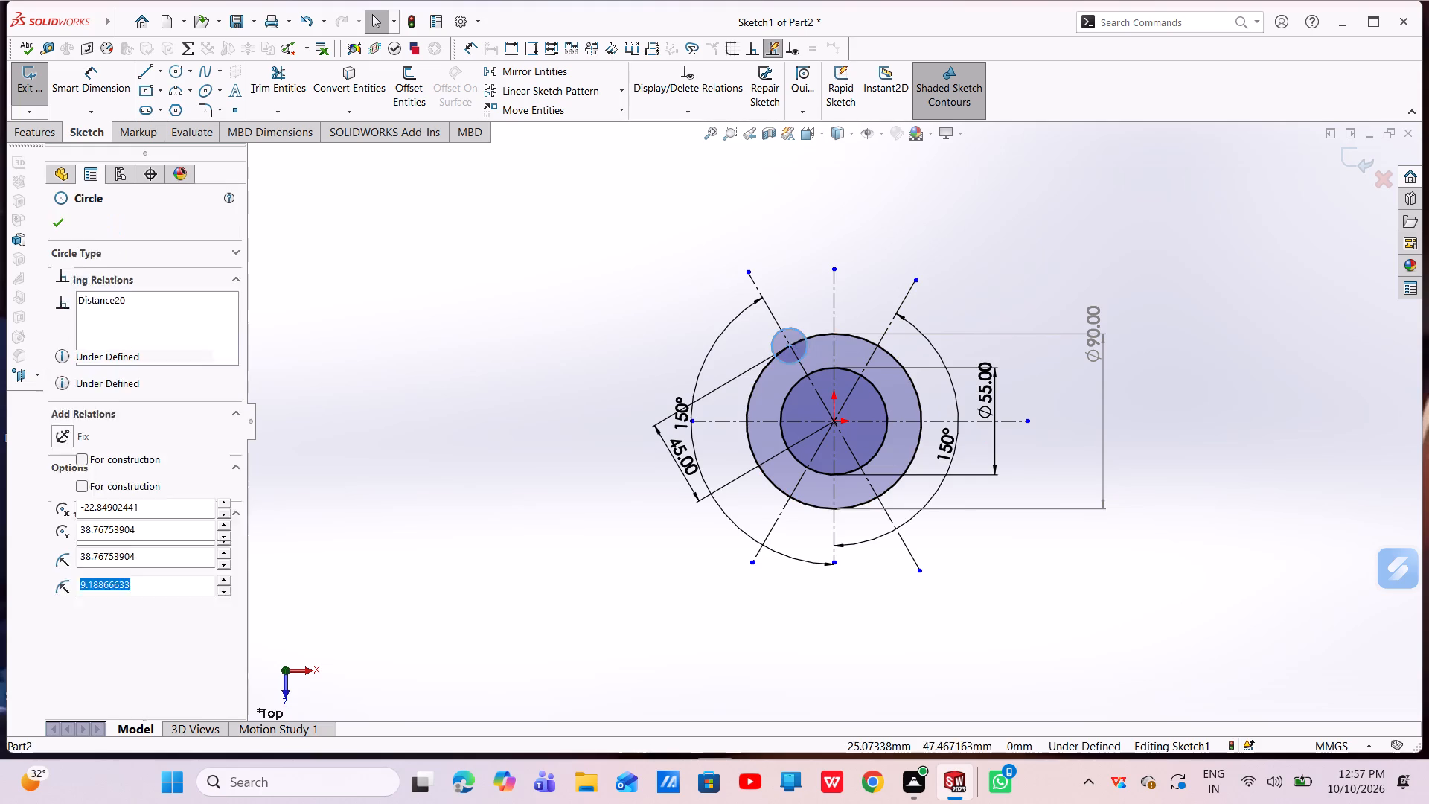
pyautogui.rightClick(785, 329)
pyautogui.click(834, 554)
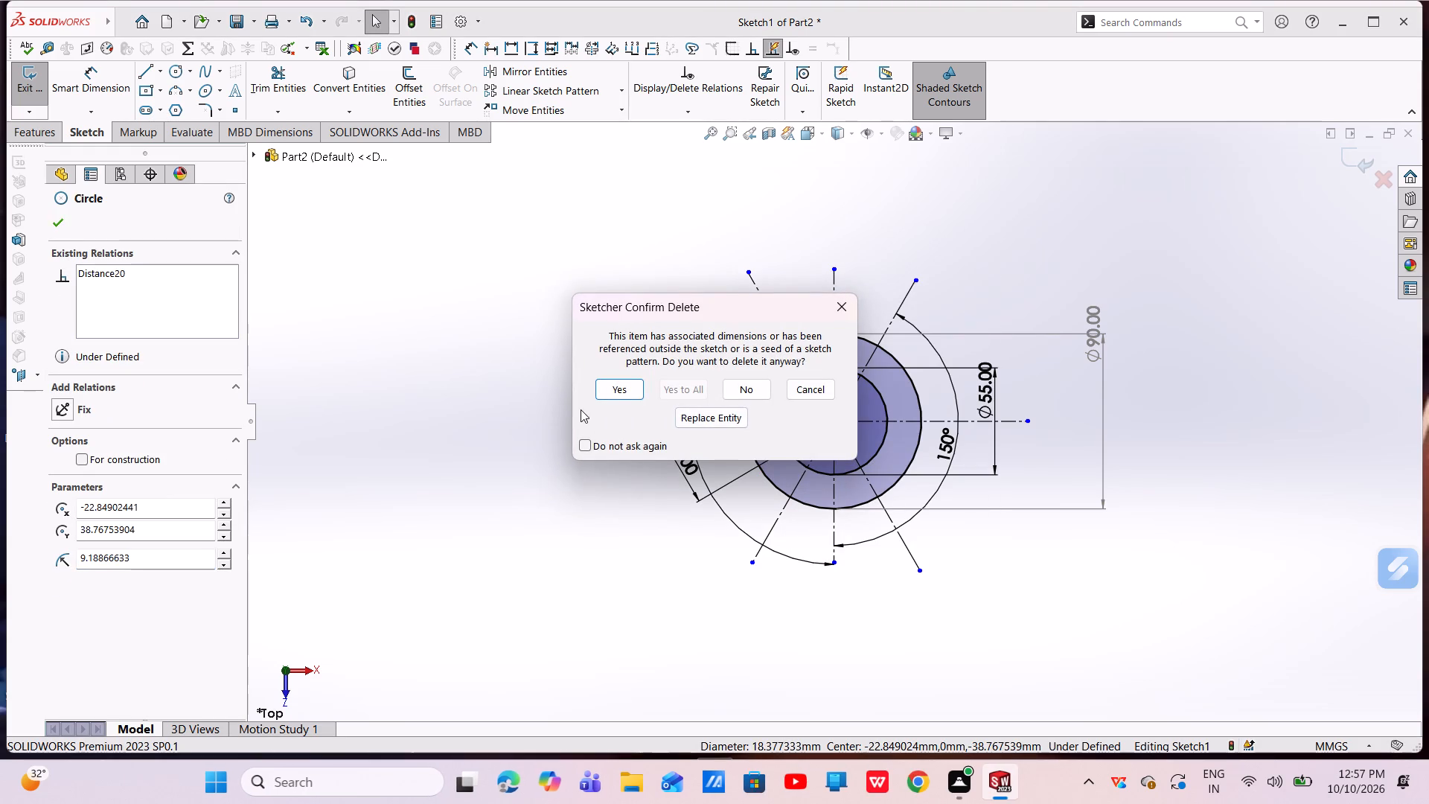
pyautogui.click(615, 391)
# Sketch a circle about 21 mm in diameter, centered on the upper-left angled construction line just outside the outer circle.
pyautogui.scroll(-4, 793, 363)
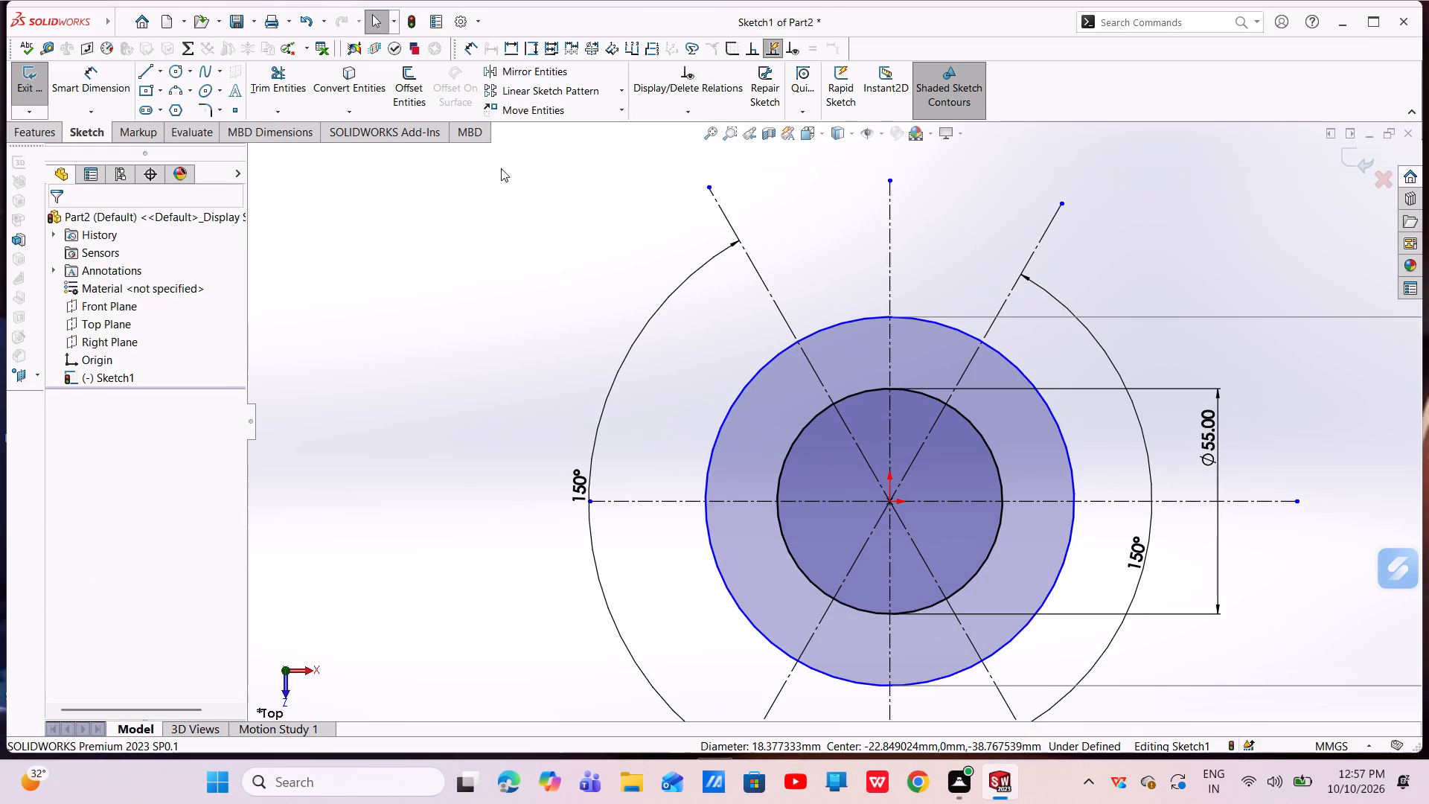
pyautogui.click(170, 70)
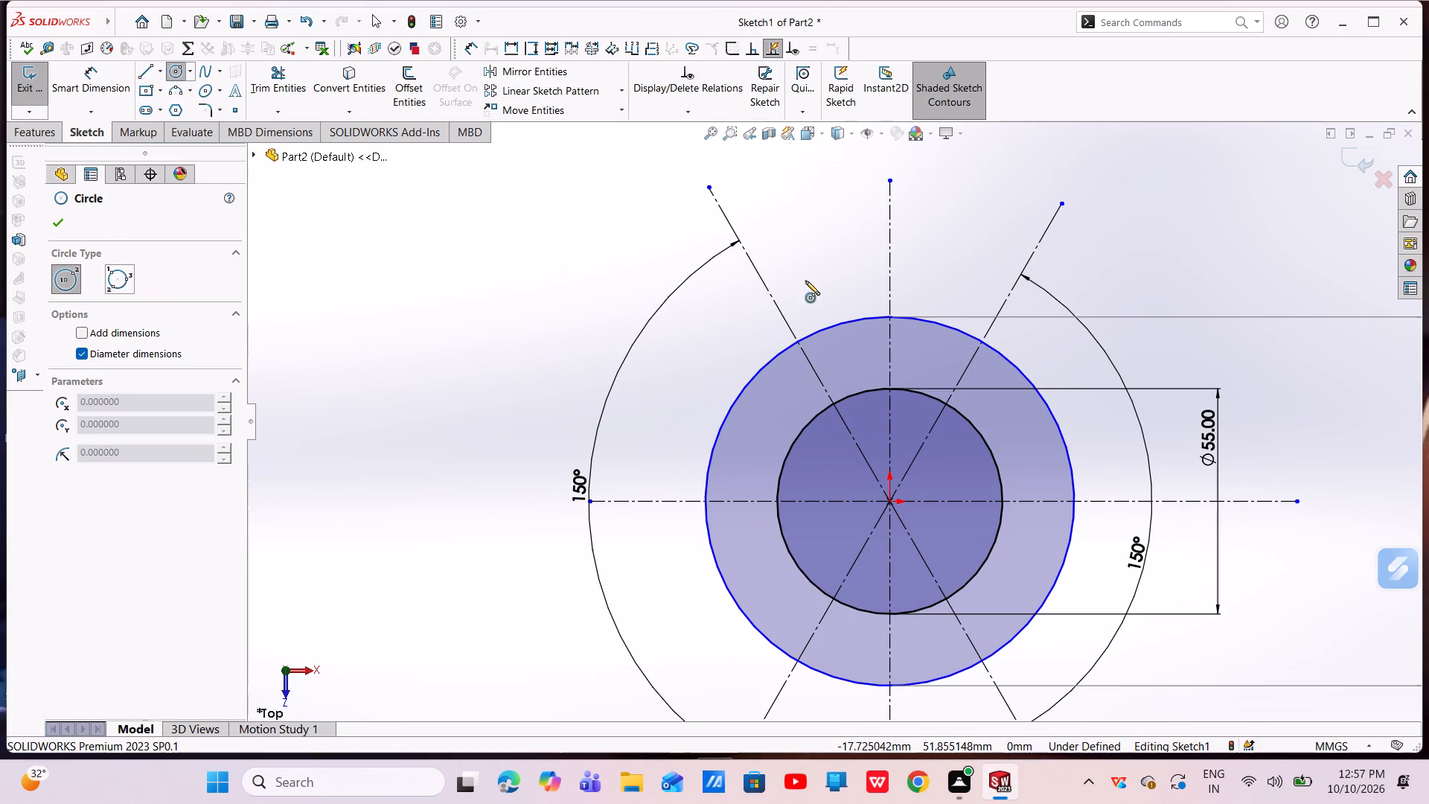
pyautogui.click(770, 296)
pyautogui.click(802, 325)
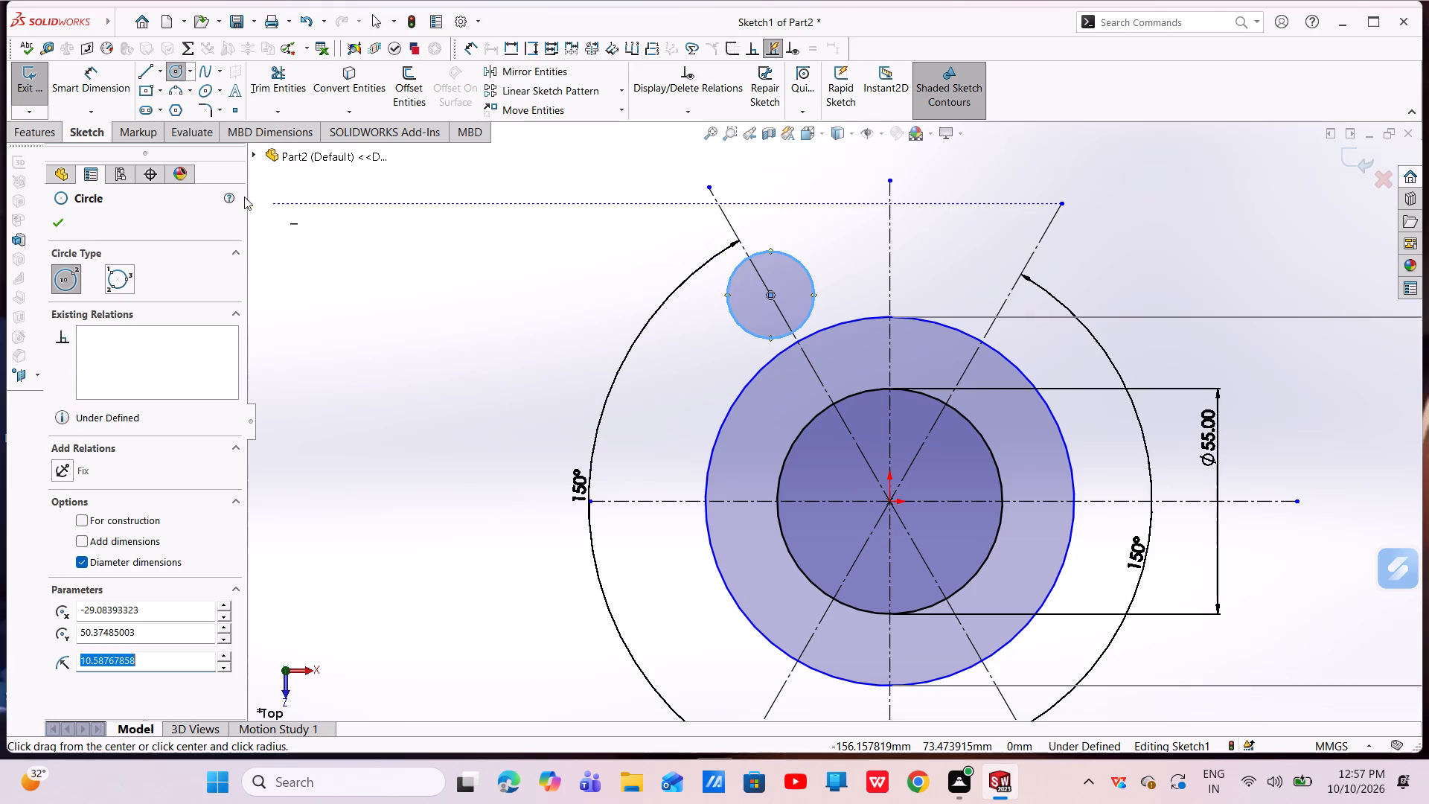
pyautogui.click(68, 218)
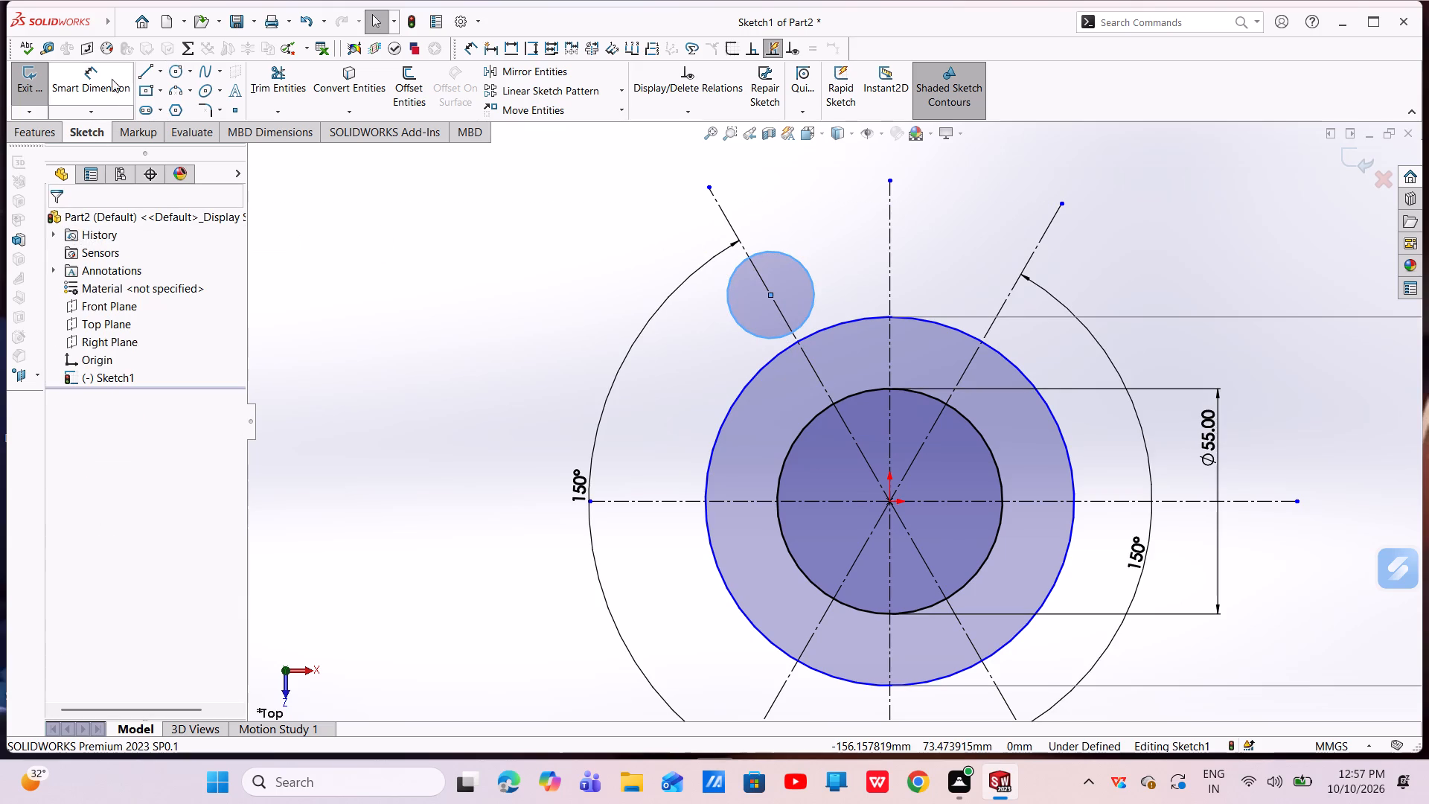
# Dimension the new small circle's diameter as 20 mm.
pyautogui.click(112, 76)
pyautogui.click(734, 322)
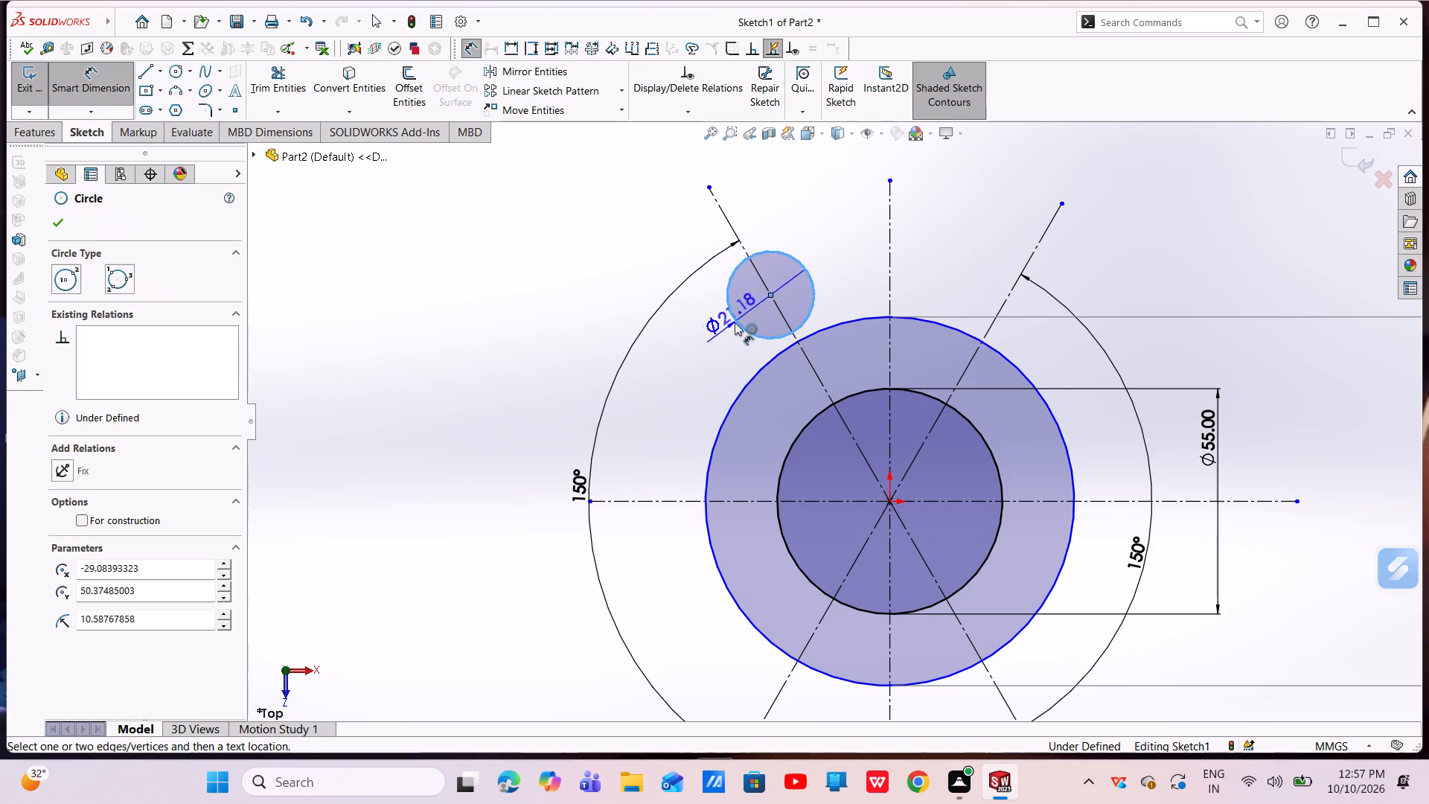
pyautogui.click(563, 320)
pyautogui.press('BackSpace')
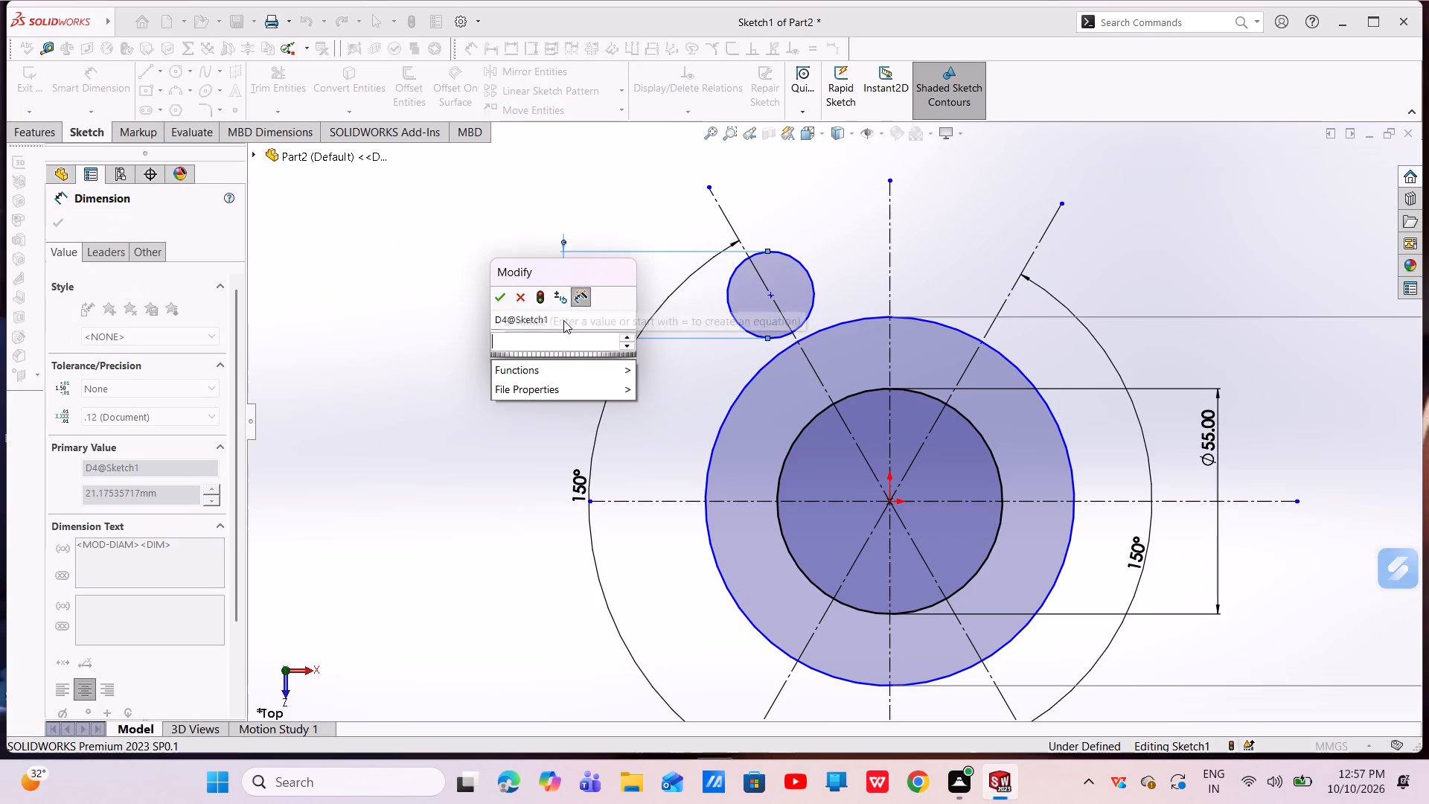
pyautogui.write('20')
pyautogui.press('Return')
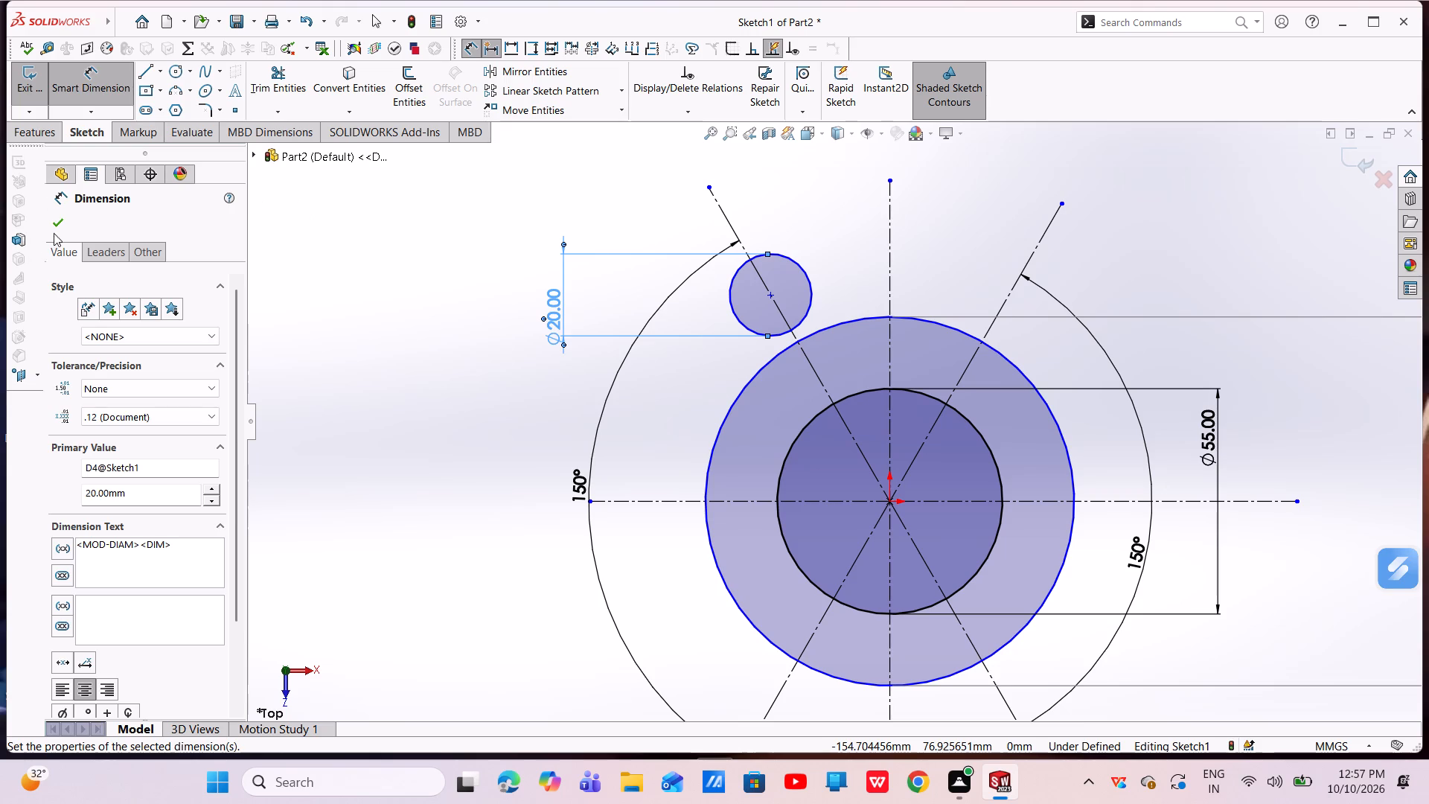
pyautogui.click(55, 228)
# Dimension the distance from the origin to the small circle's center as 60 mm.
pyautogui.click(83, 81)
pyautogui.scroll(2, 930, 599)
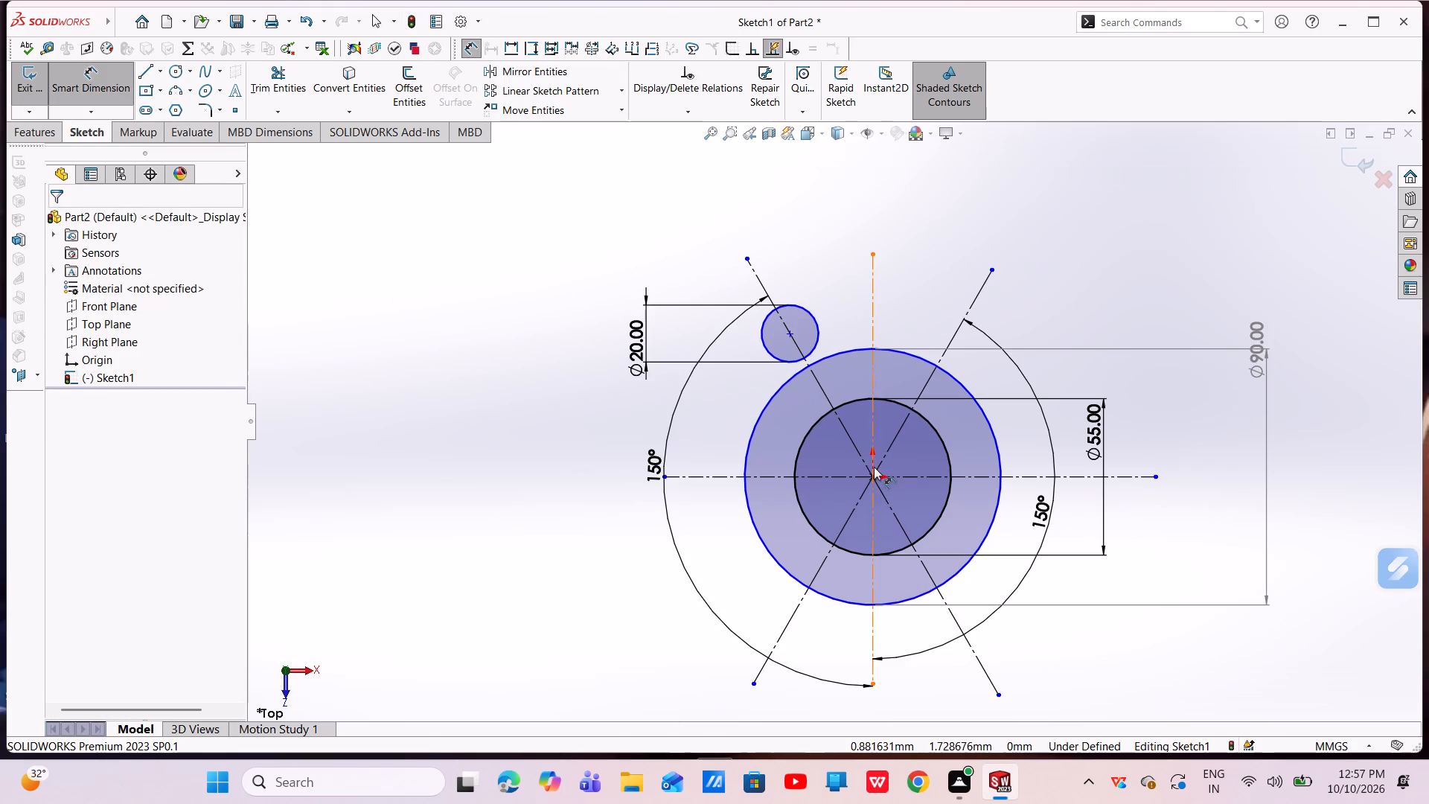
pyautogui.click(872, 476)
pyautogui.click(788, 334)
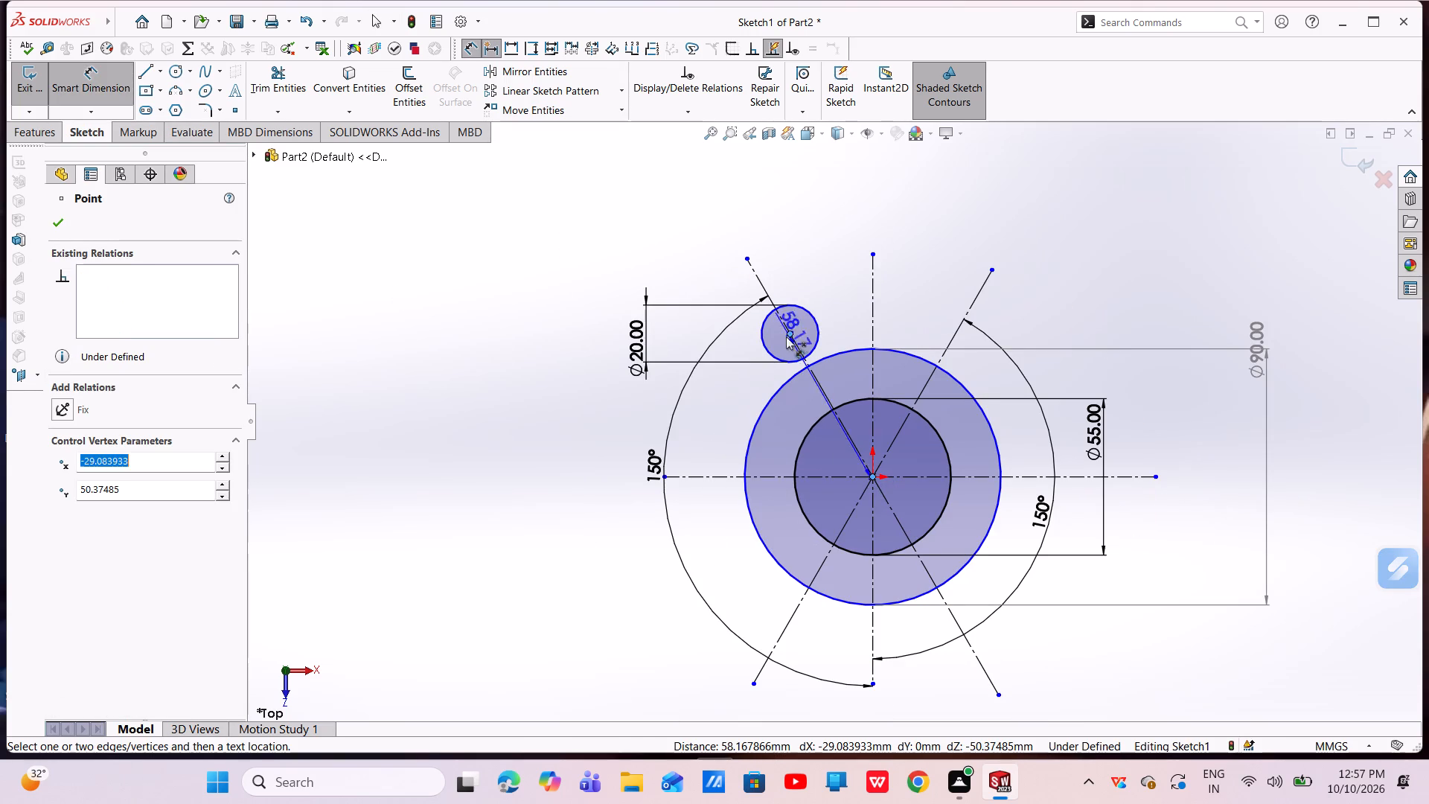
pyautogui.click(615, 527)
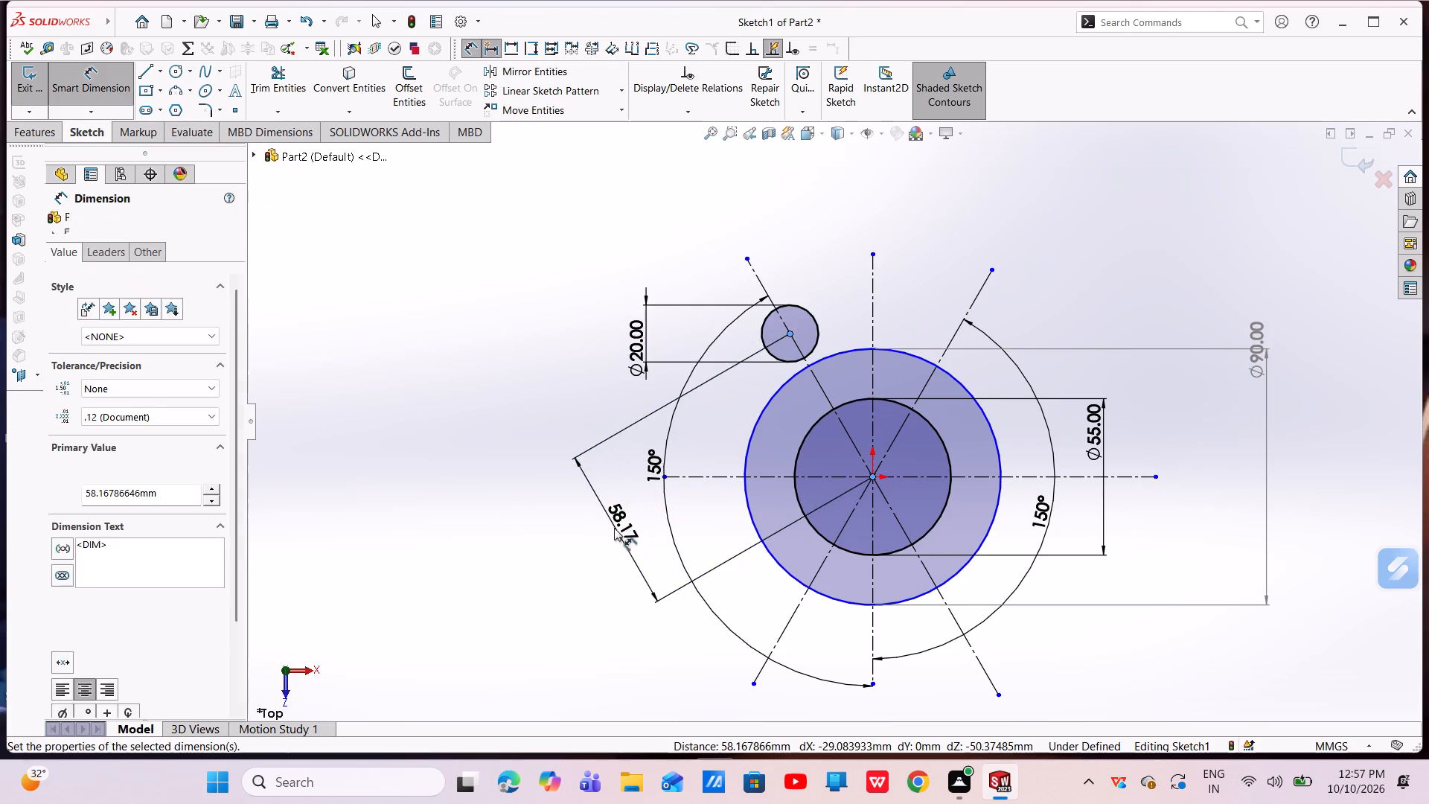
pyautogui.press('BackSpace')
pyautogui.write('60')
pyautogui.press('Return')
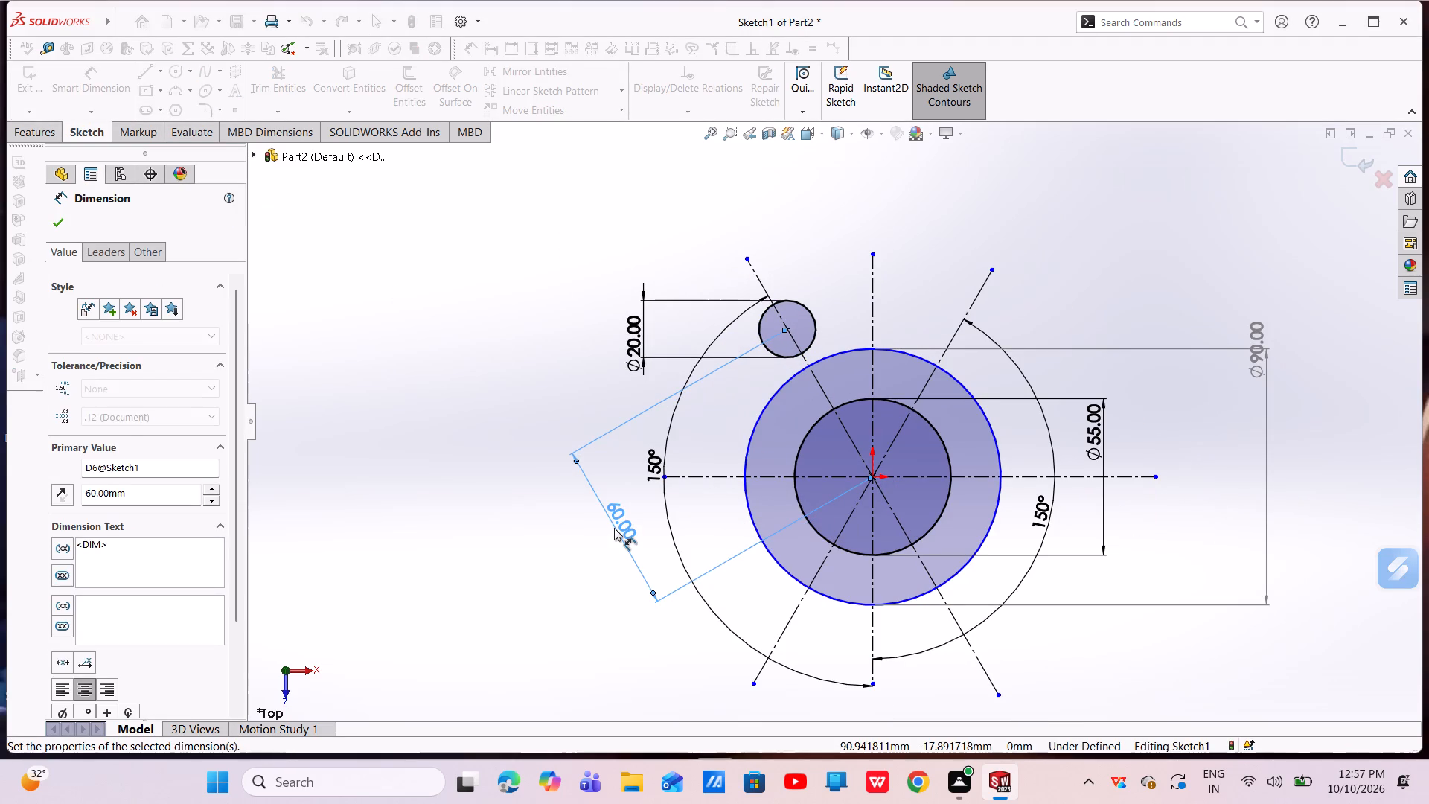
pyautogui.click(54, 230)
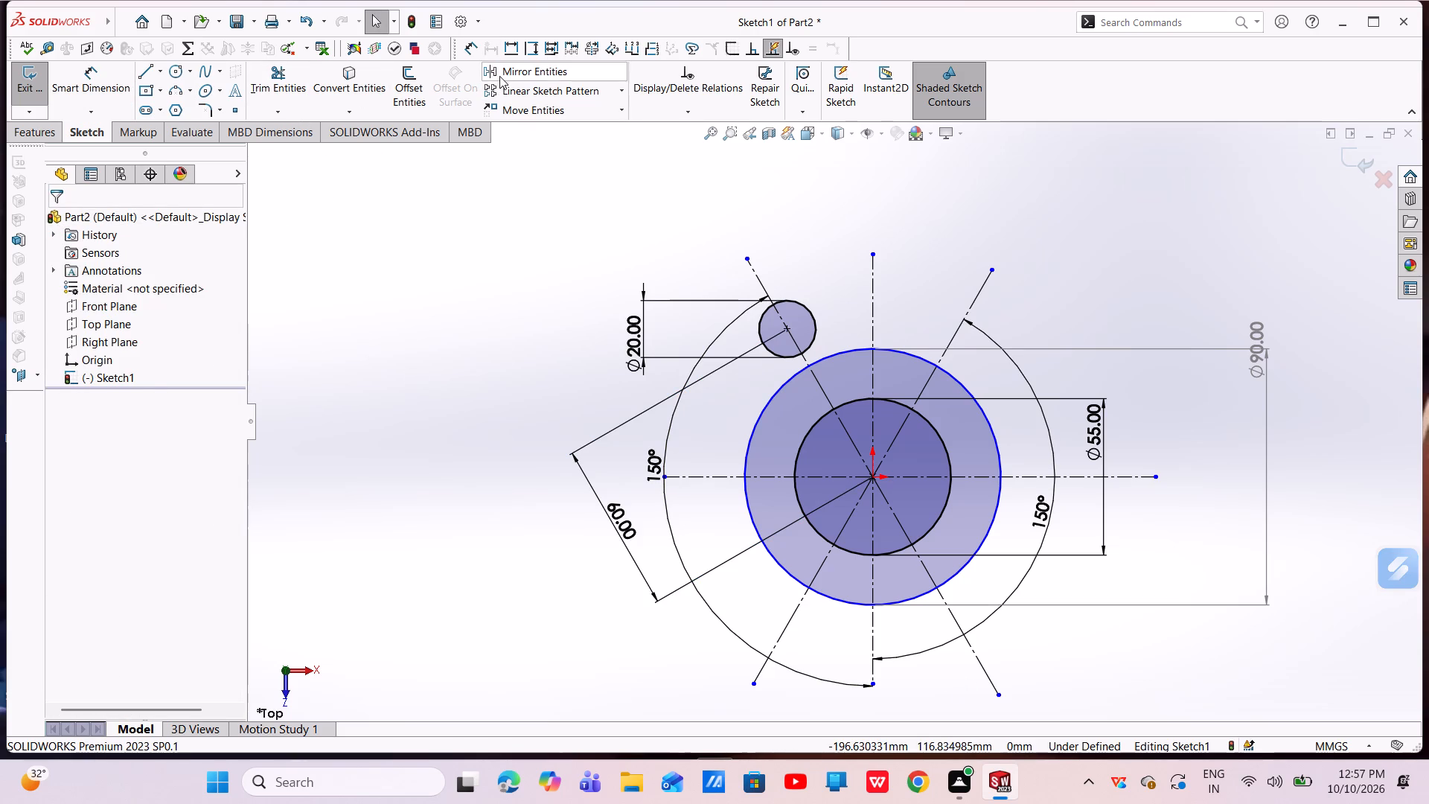
# Mirror the 20 mm circle about the horizontal construction line, keeping the original.
pyautogui.click(501, 75)
pyautogui.click(806, 342)
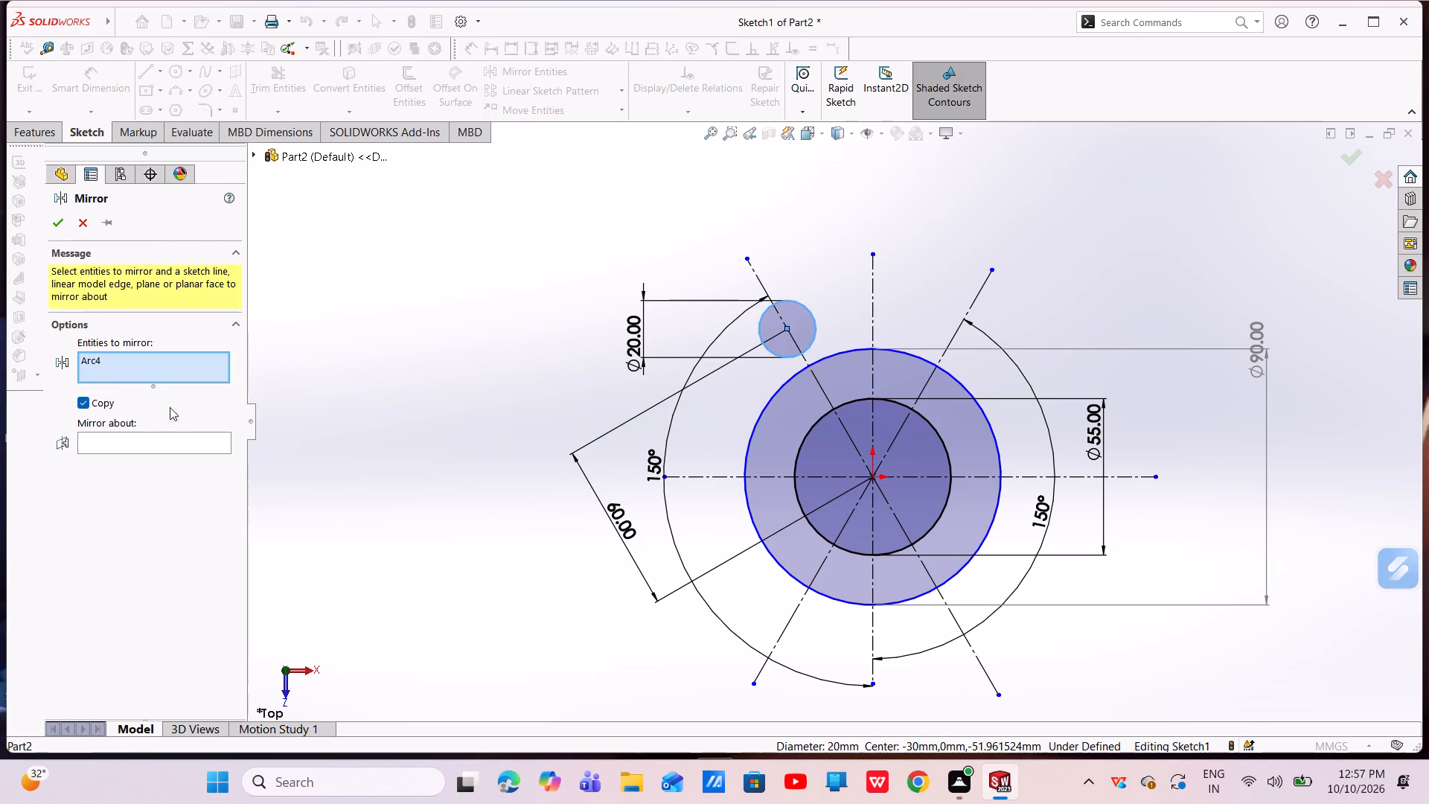
pyautogui.click(153, 433)
pyautogui.click(152, 443)
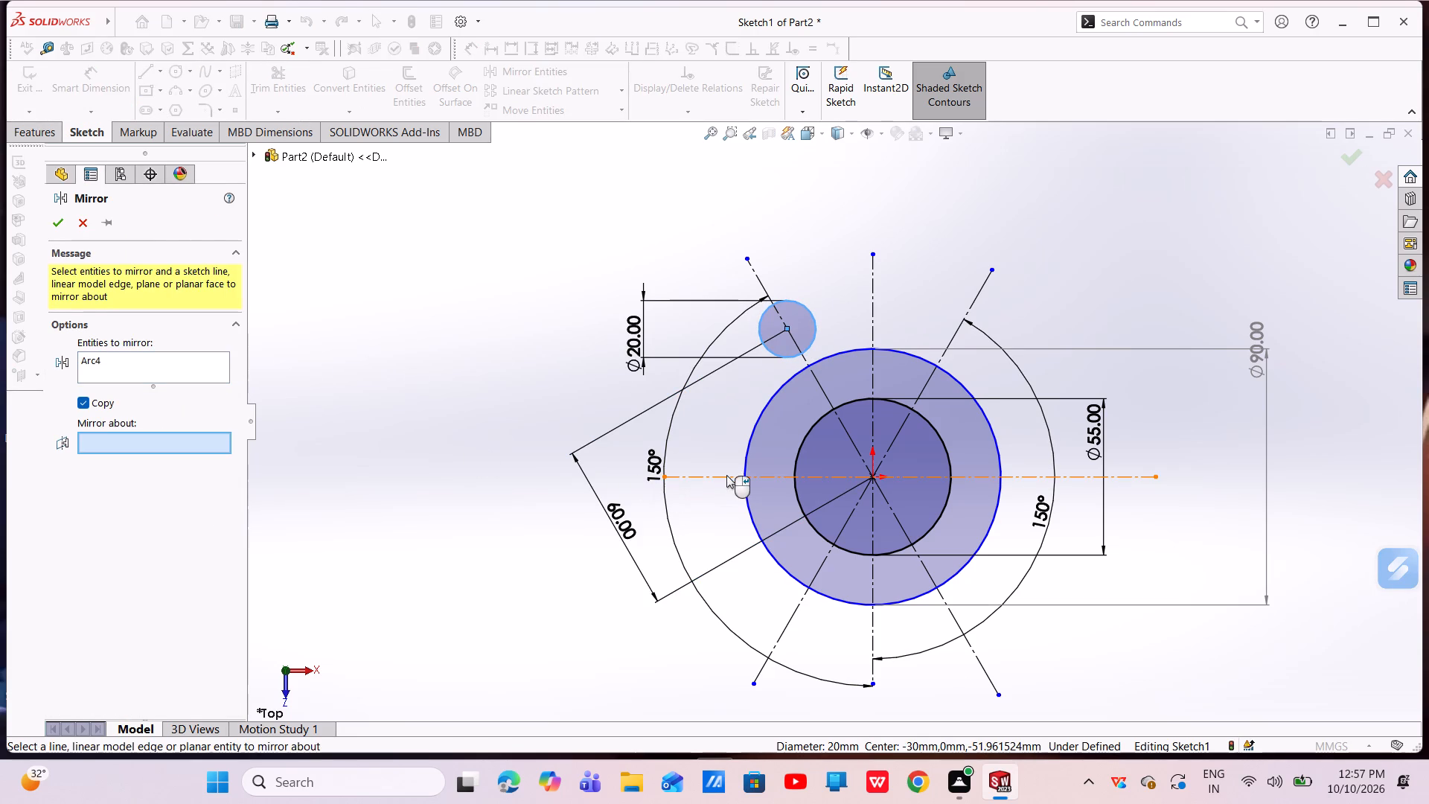
pyautogui.click(726, 475)
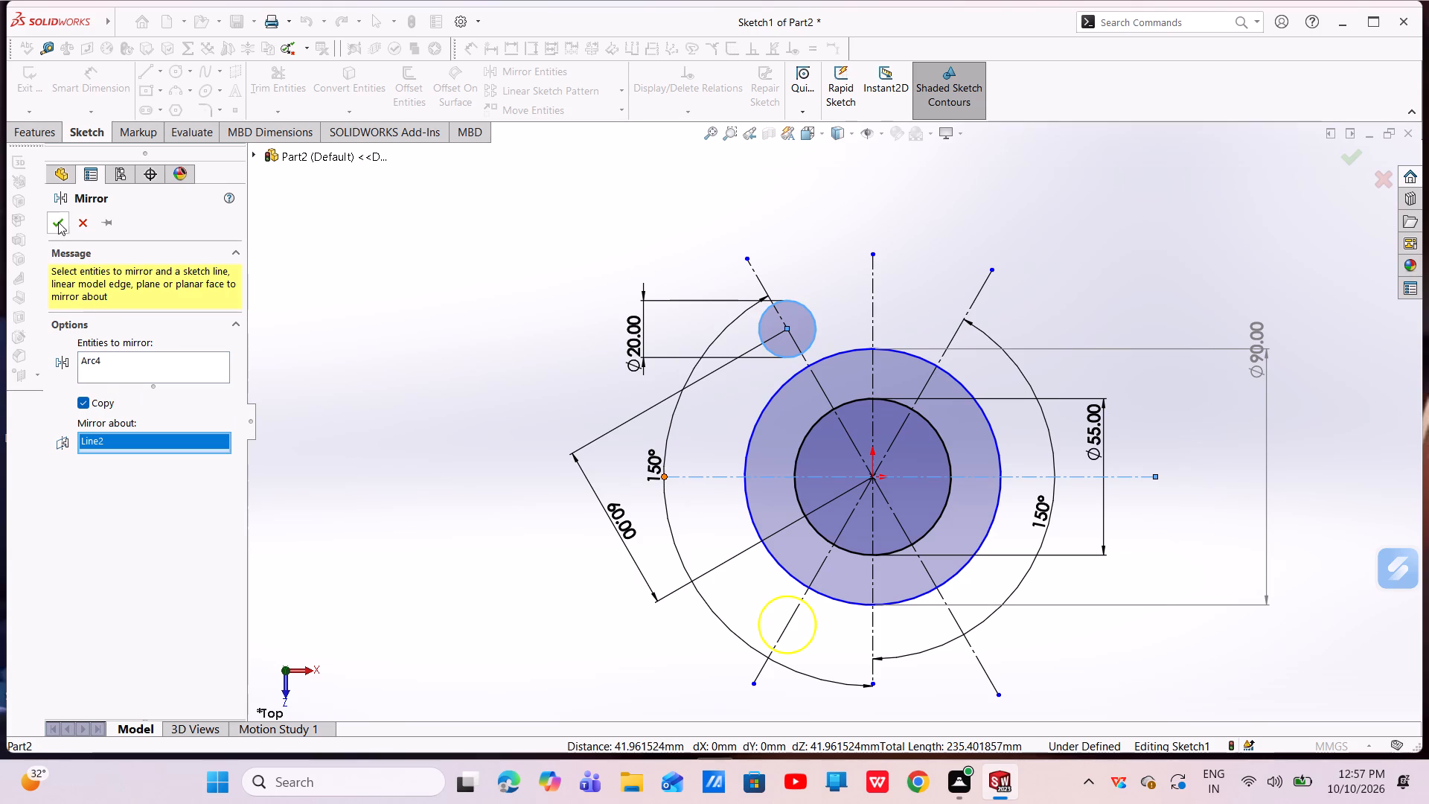
pyautogui.click(54, 217)
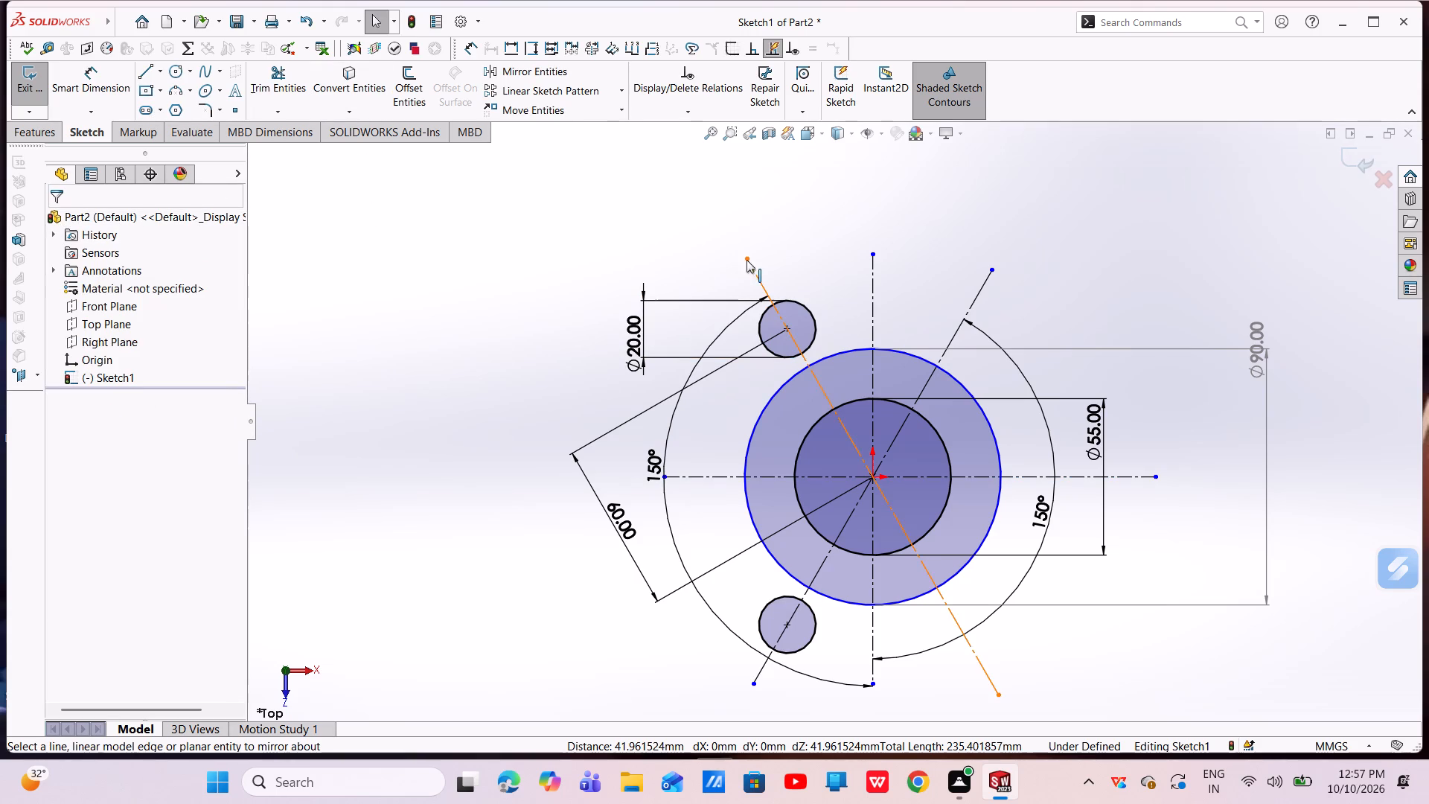
# Mirror both small circles about the vertical construction line, keeping the originals.
pyautogui.click(584, 71)
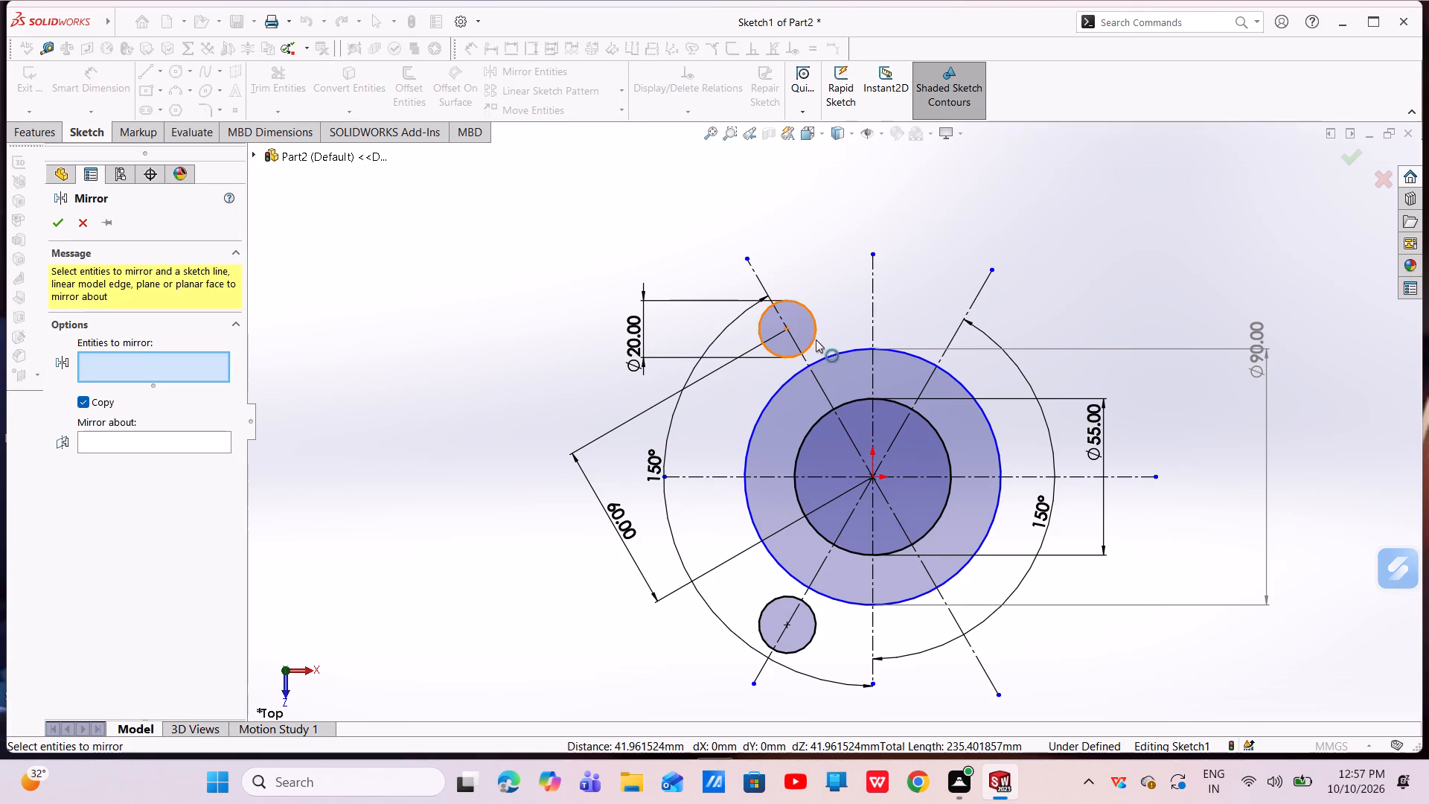
pyautogui.click(816, 339)
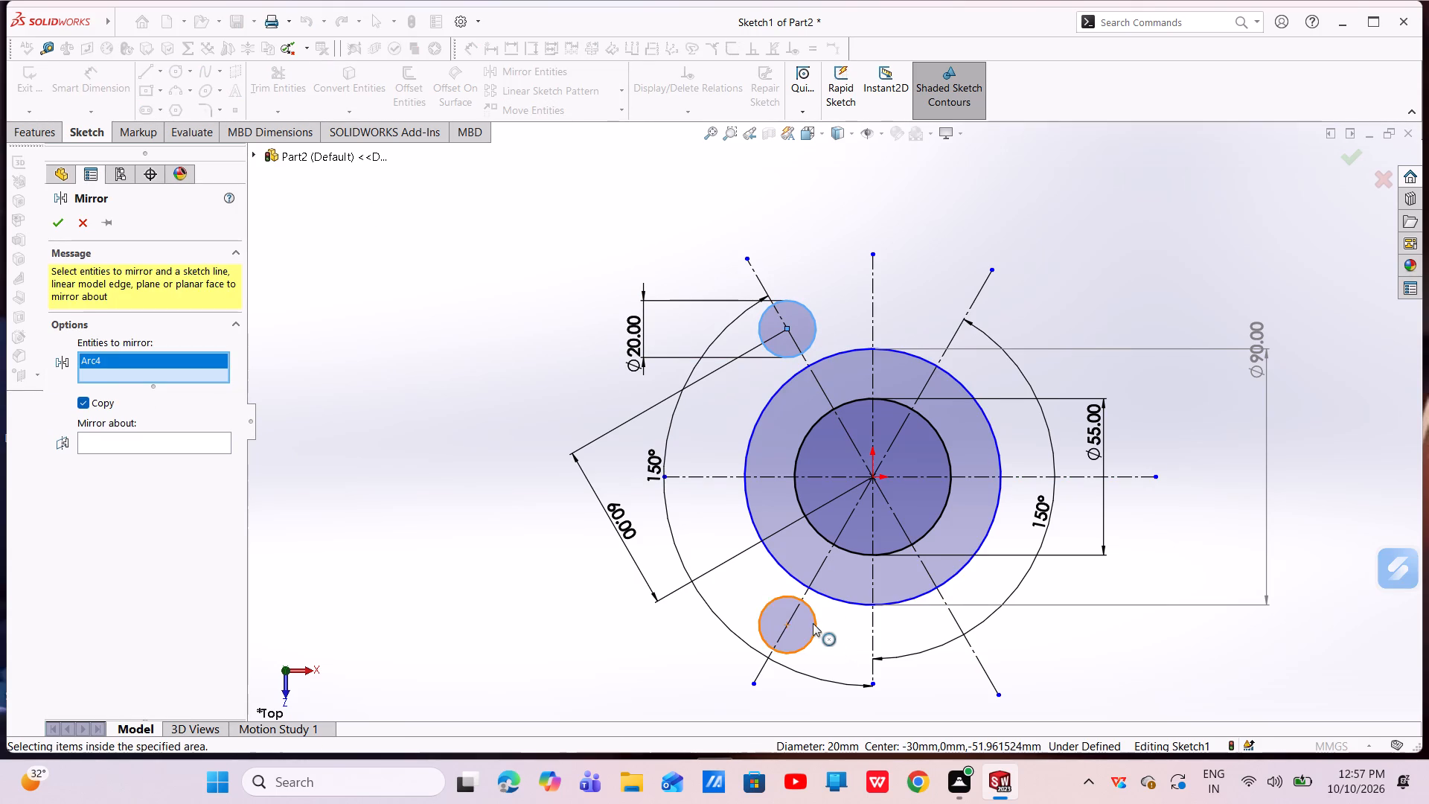
pyautogui.click(813, 623)
pyautogui.click(156, 465)
pyautogui.click(158, 463)
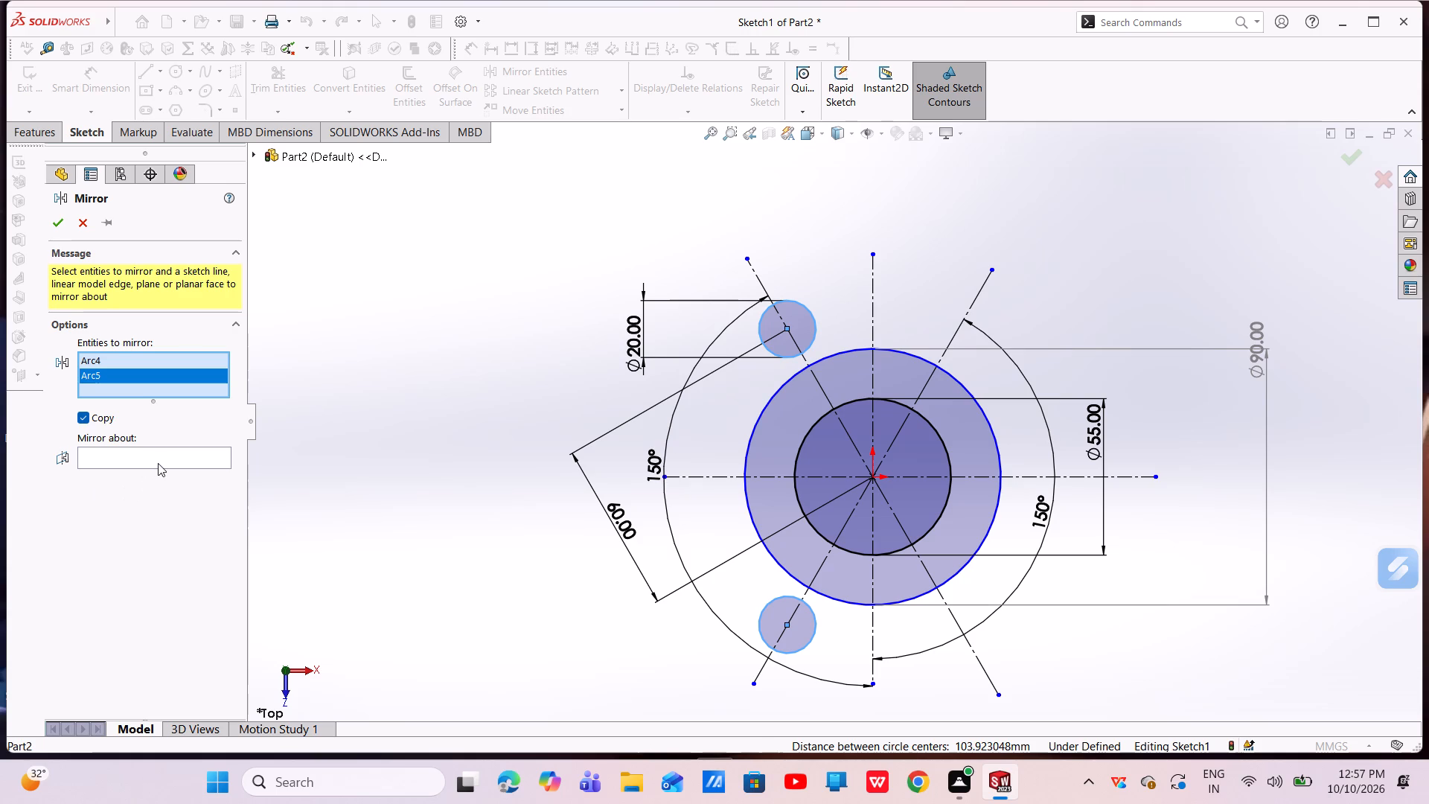
pyautogui.click(189, 458)
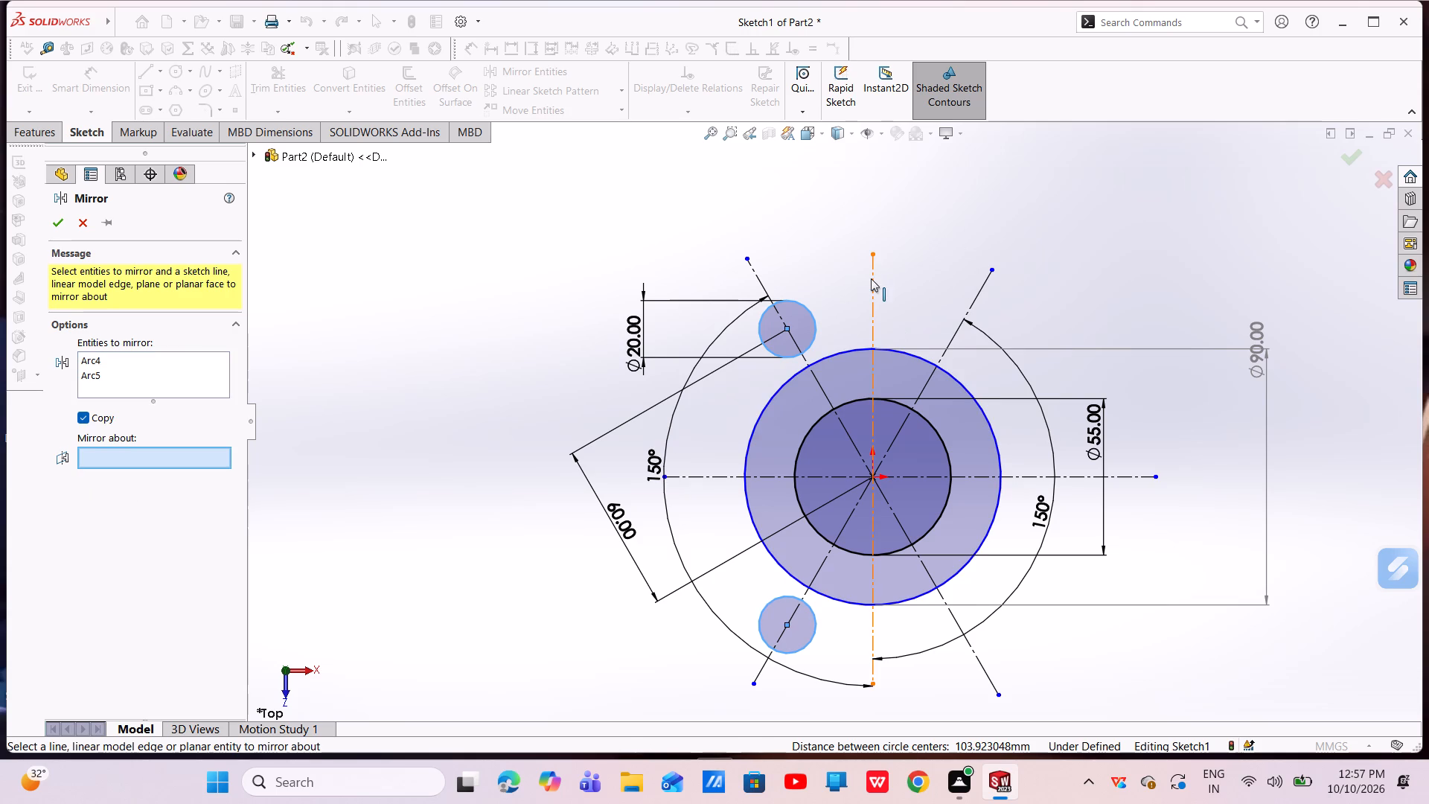
pyautogui.click(871, 278)
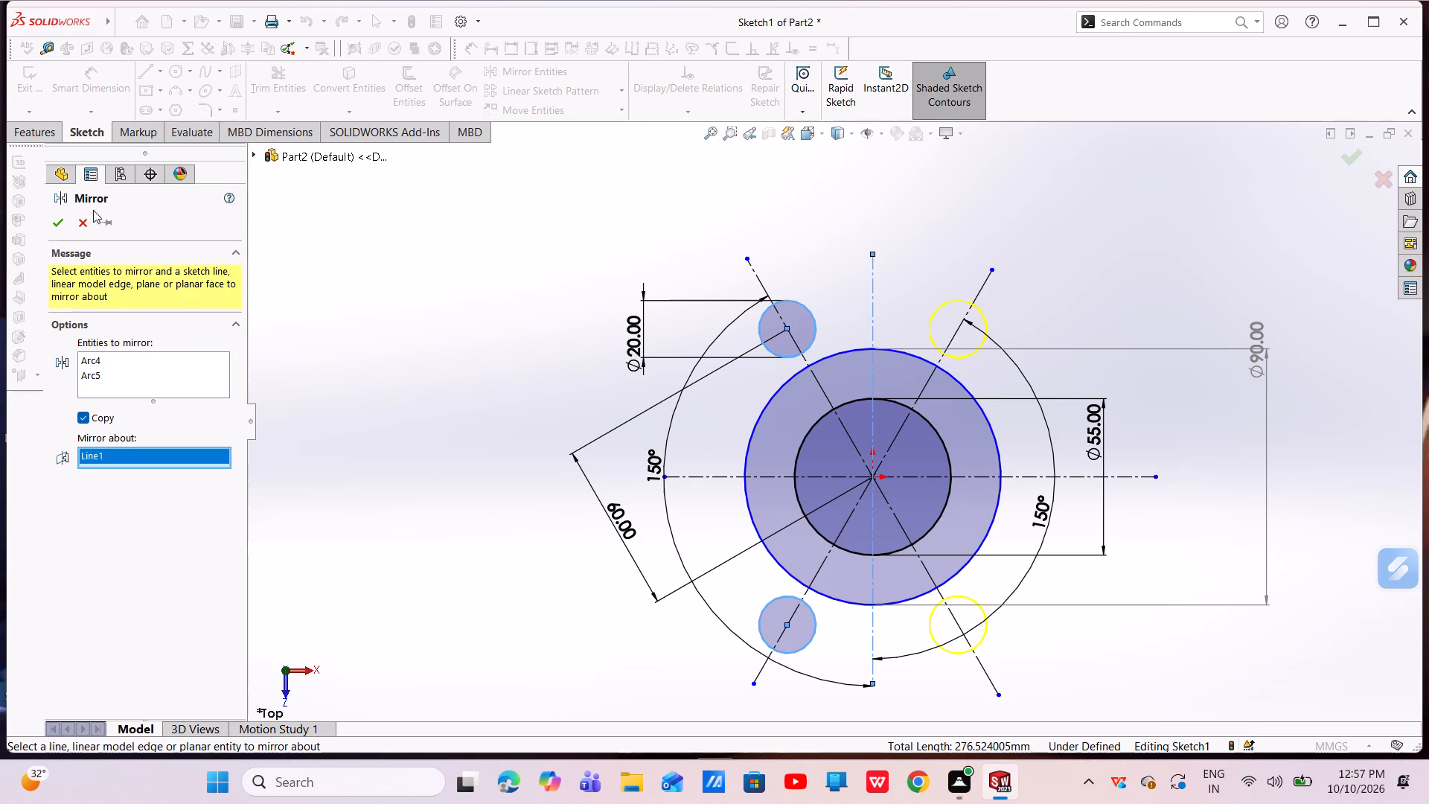
pyautogui.click(66, 223)
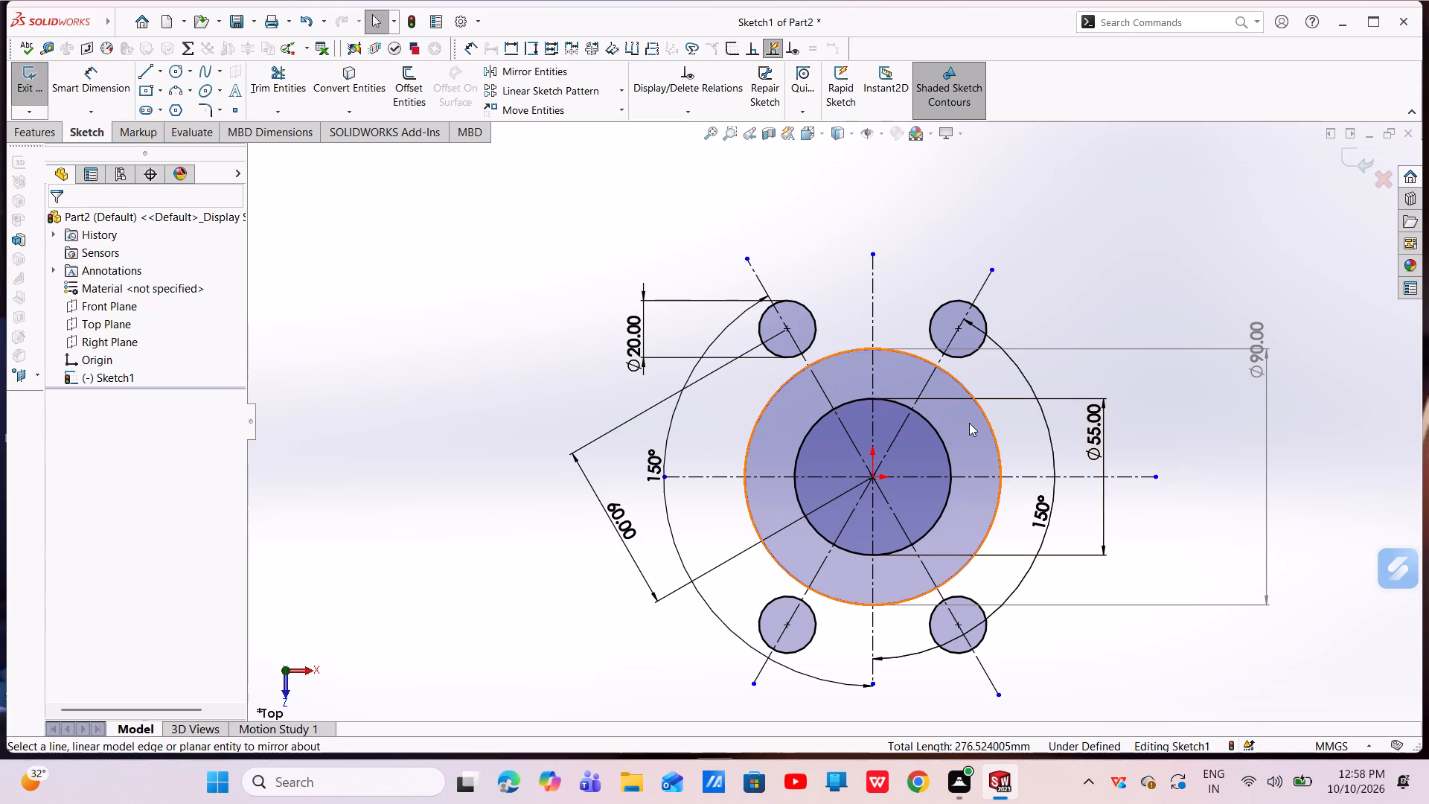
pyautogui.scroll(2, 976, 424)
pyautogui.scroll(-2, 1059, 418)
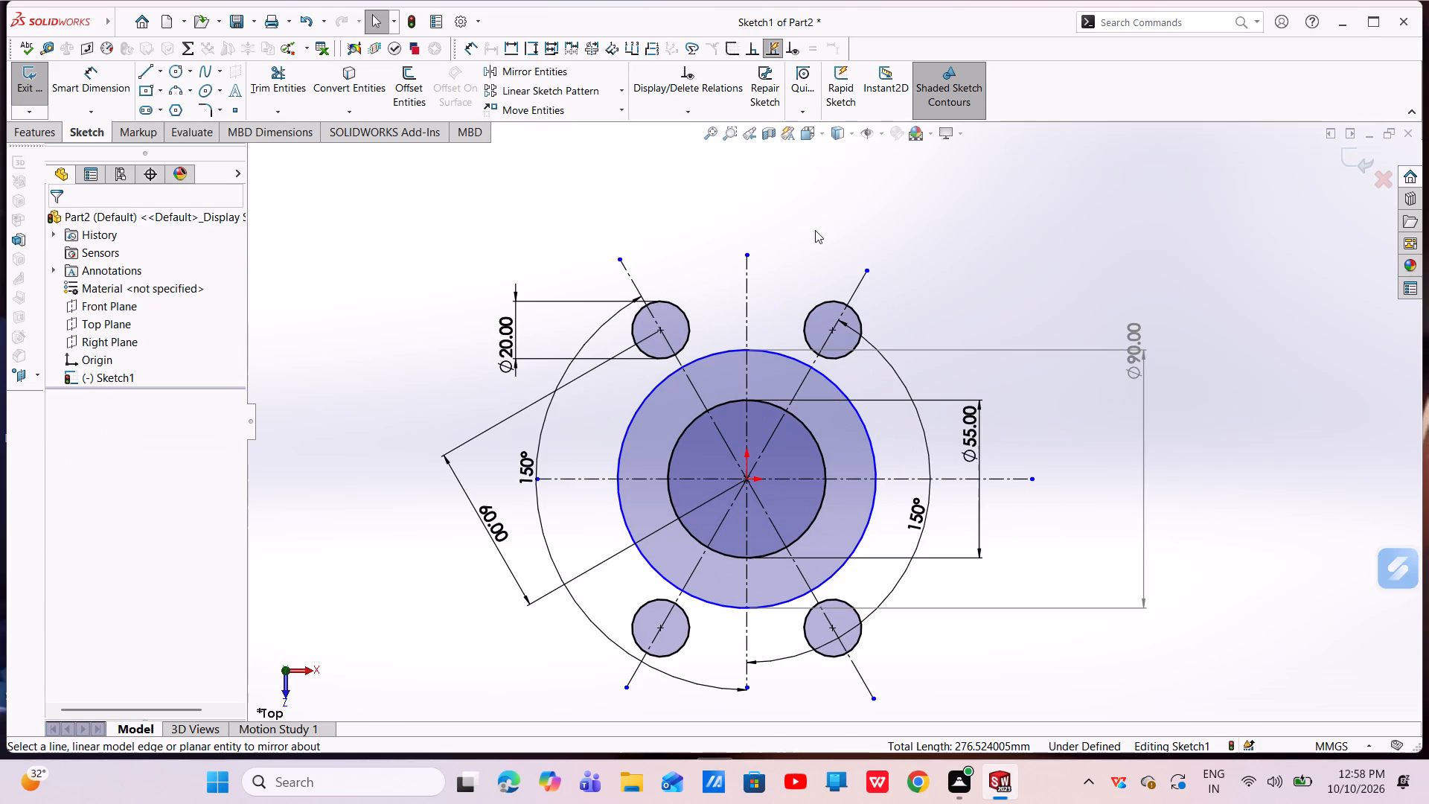
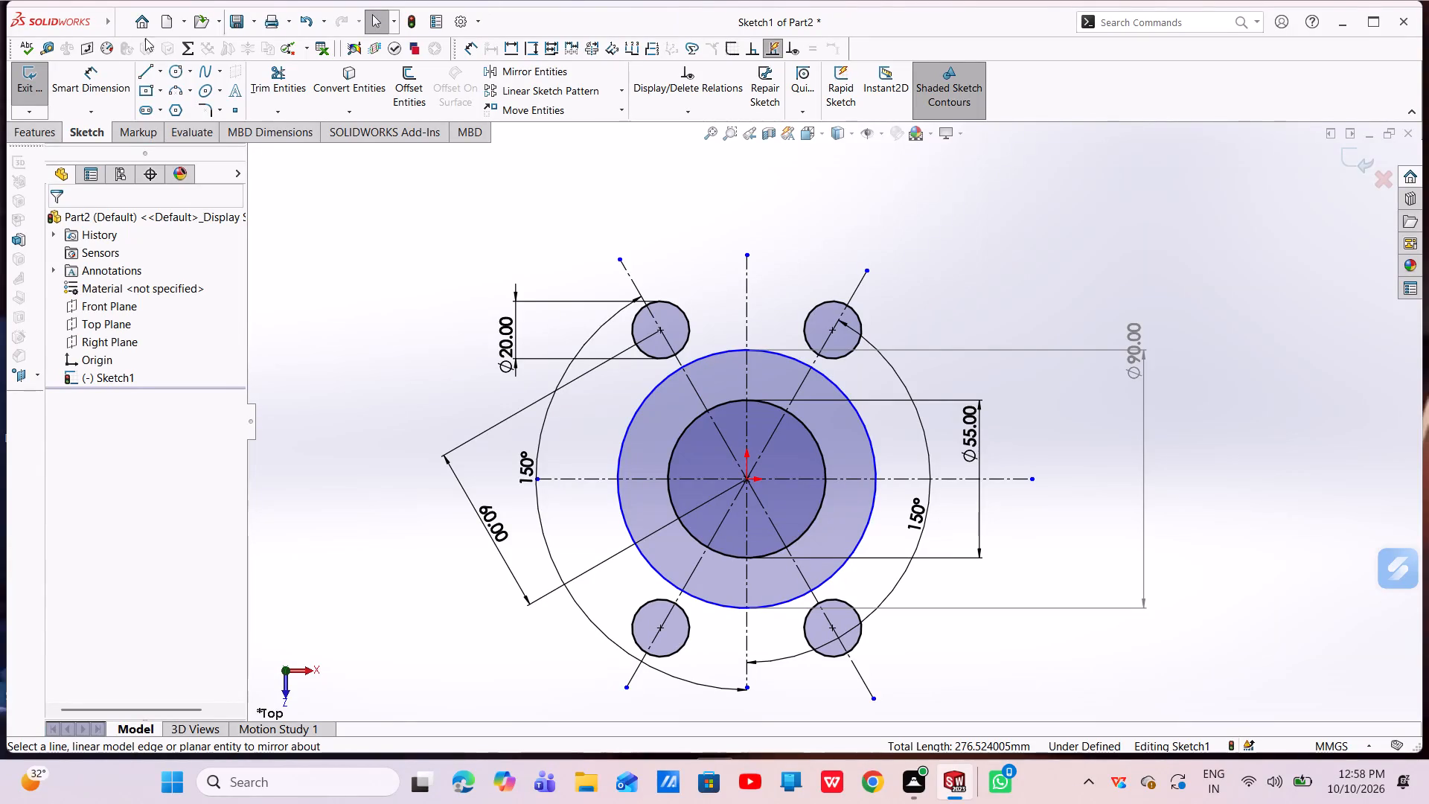
# Sketch a circle about 30 mm in diameter centered on the lower endpoint of the vertical construction line.
pyautogui.click(171, 68)
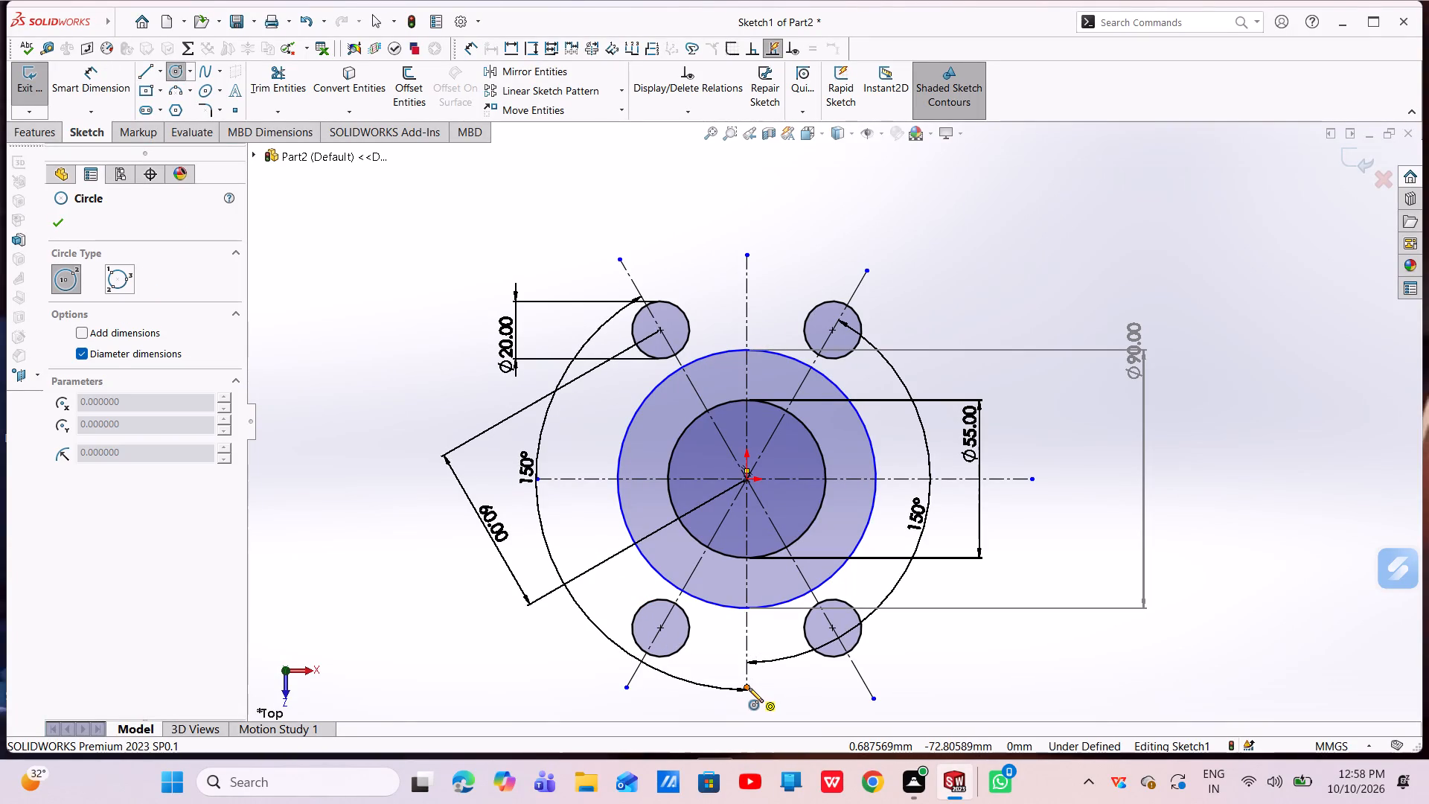
pyautogui.click(749, 688)
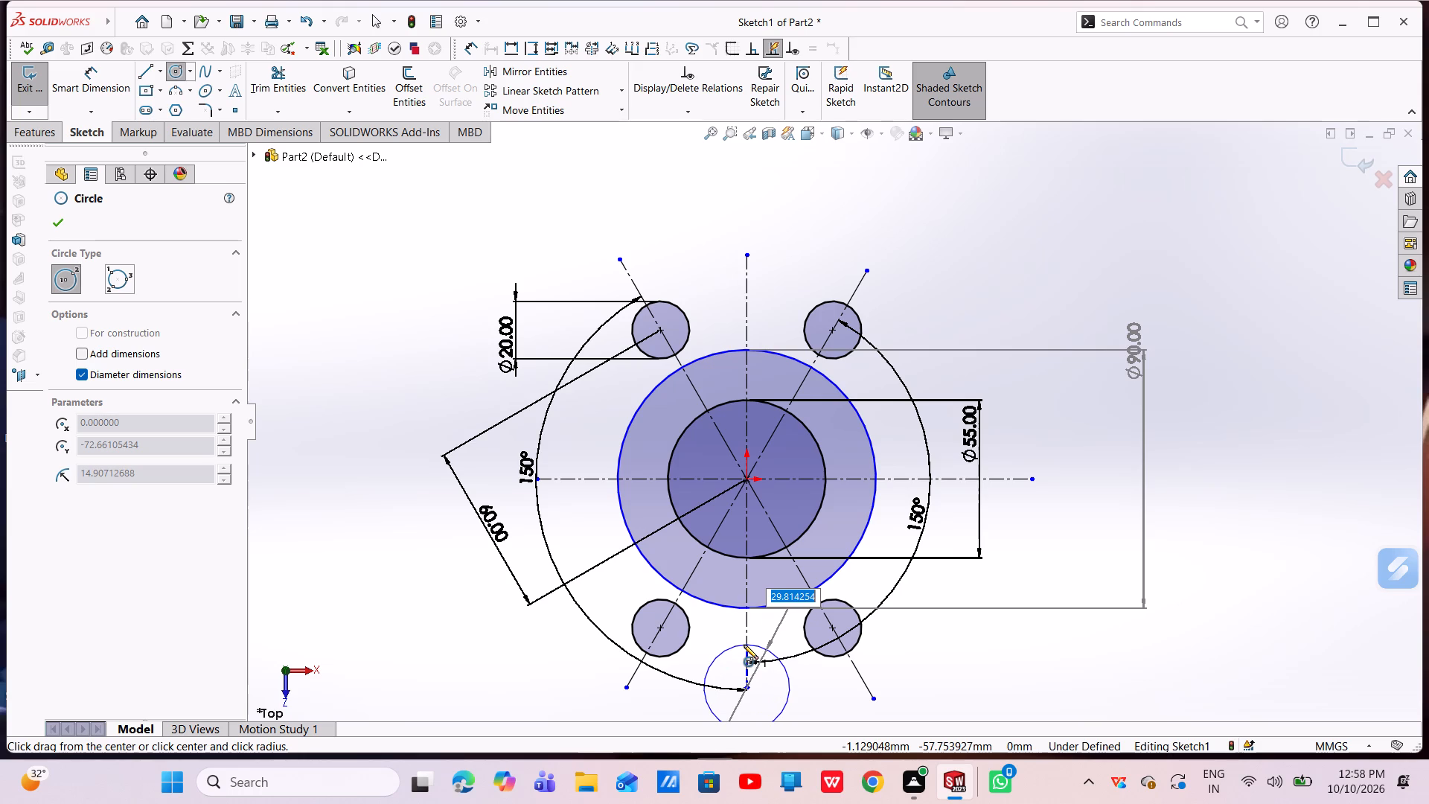
pyautogui.click(744, 645)
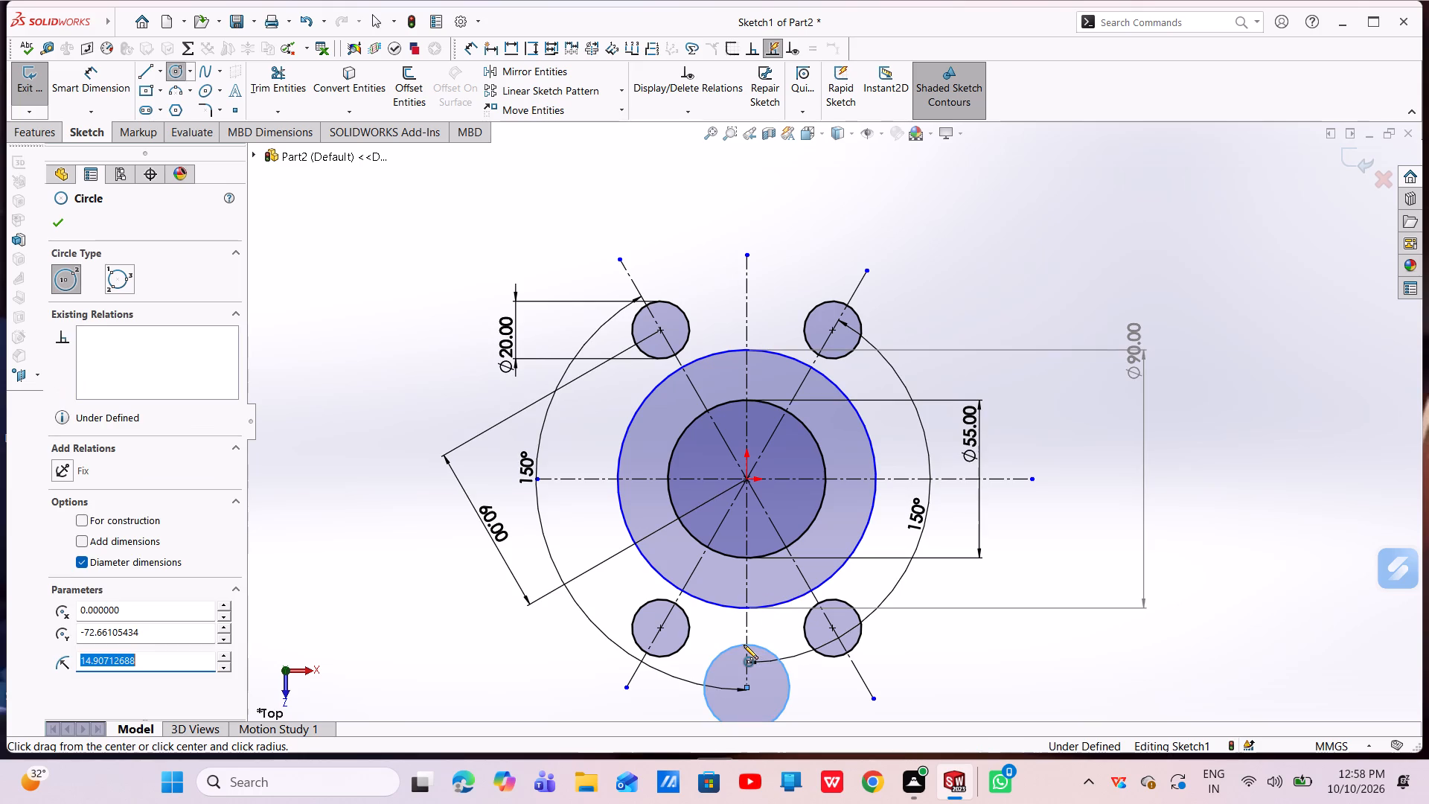
pyautogui.press('Escape')
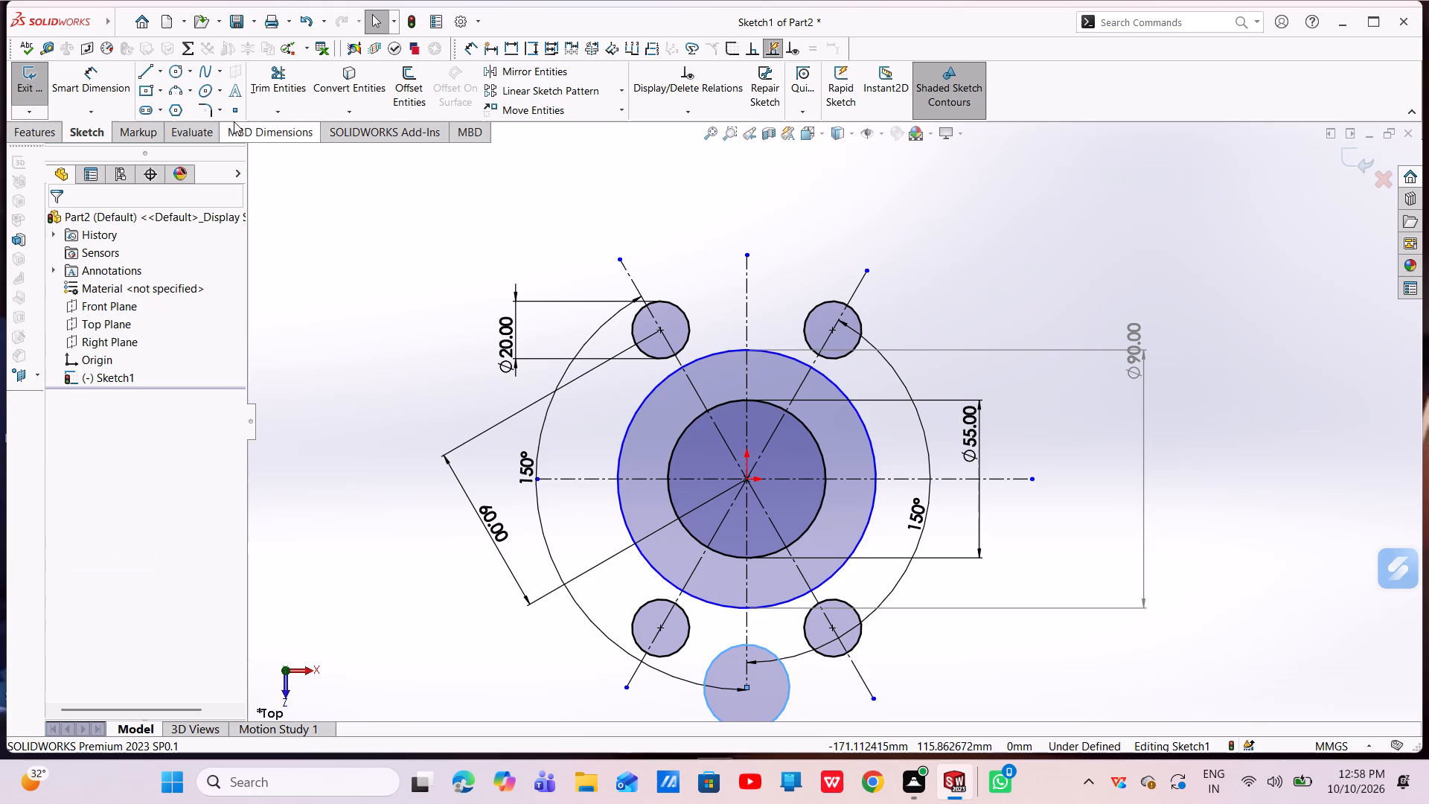
# Dimension the diameter of the new circle below the concentric circles as 34 mm.
pyautogui.click(92, 74)
pyautogui.scroll(3, 794, 754)
pyautogui.click(789, 680)
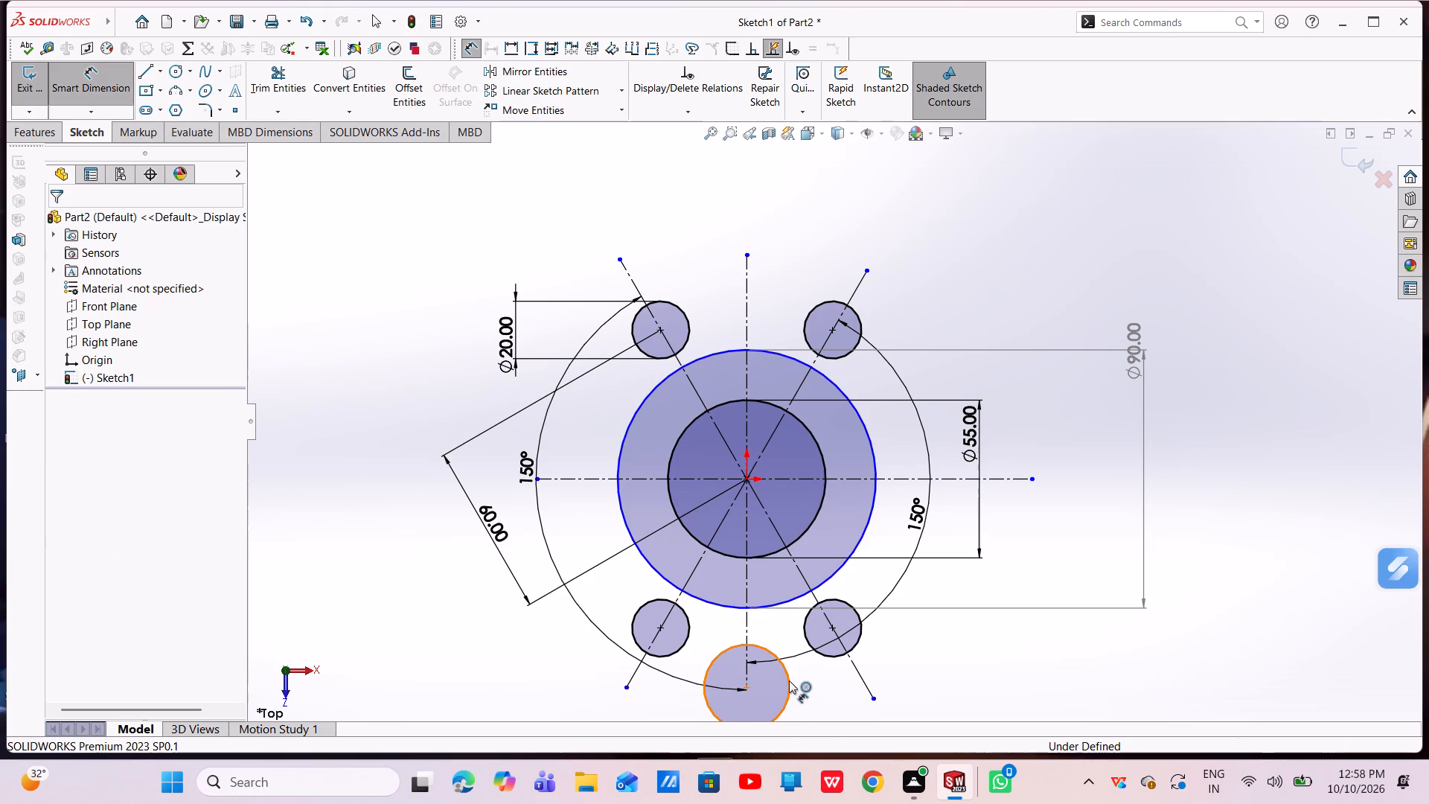
pyautogui.click(1000, 678)
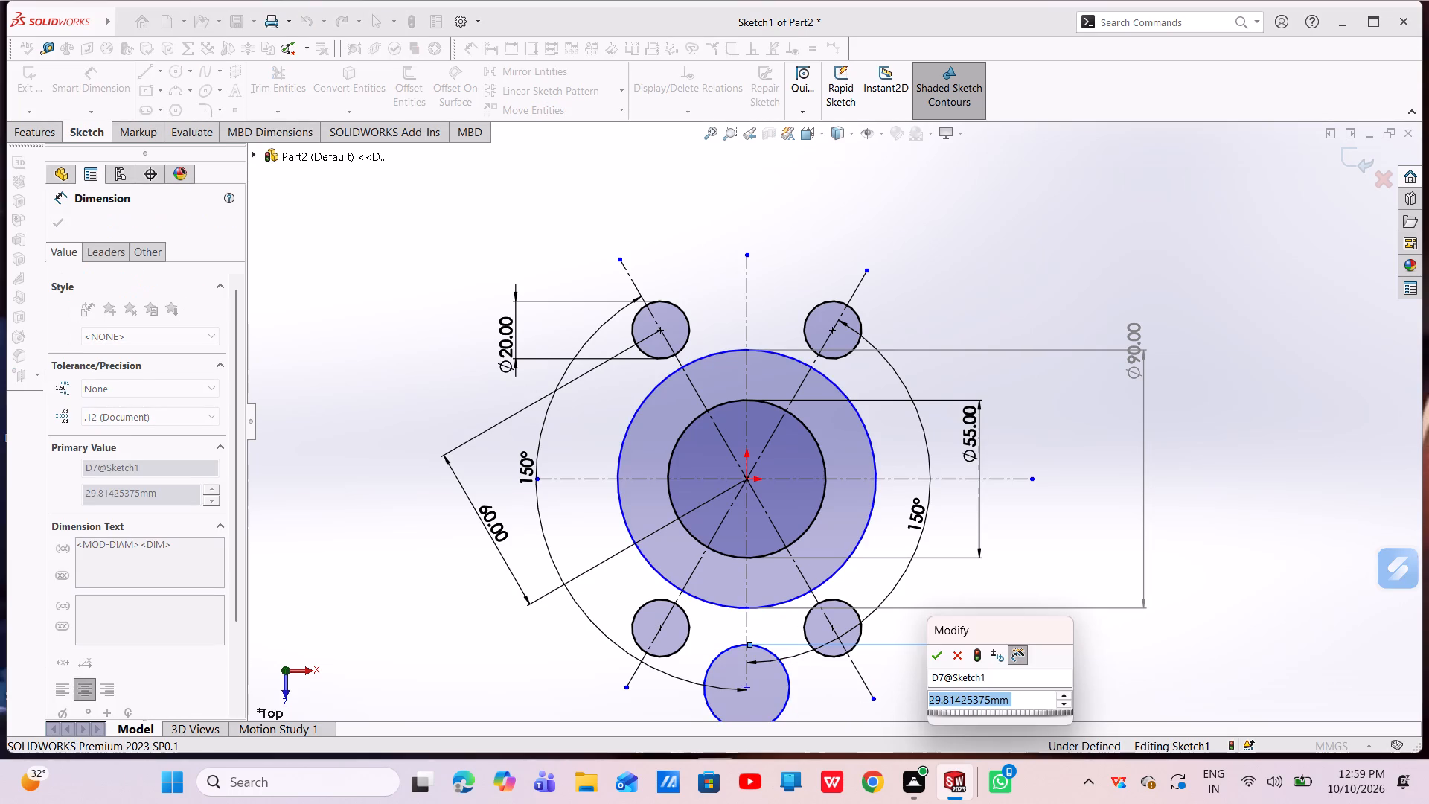
pyautogui.press('BackSpace')
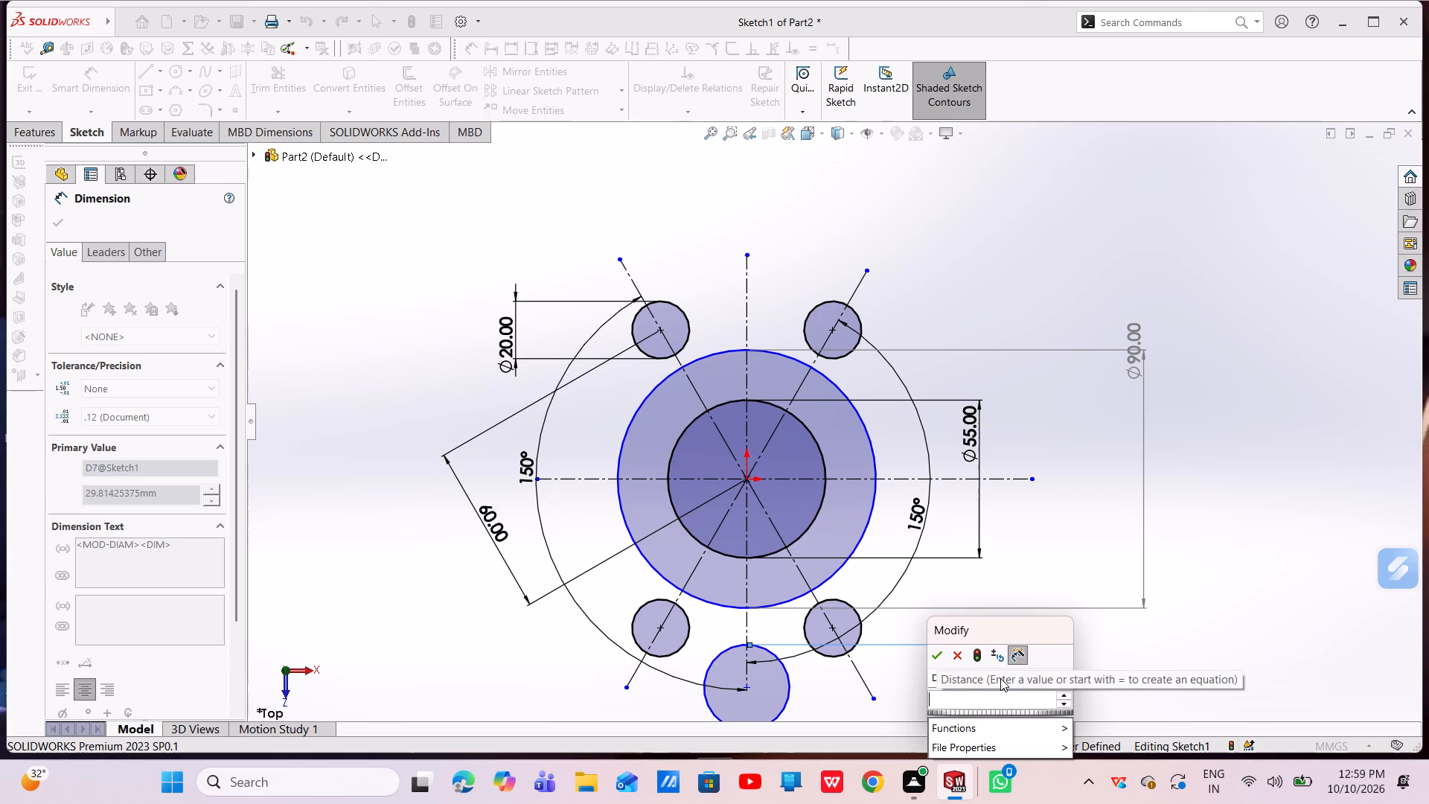
pyautogui.write('34')
pyautogui.press('Return')
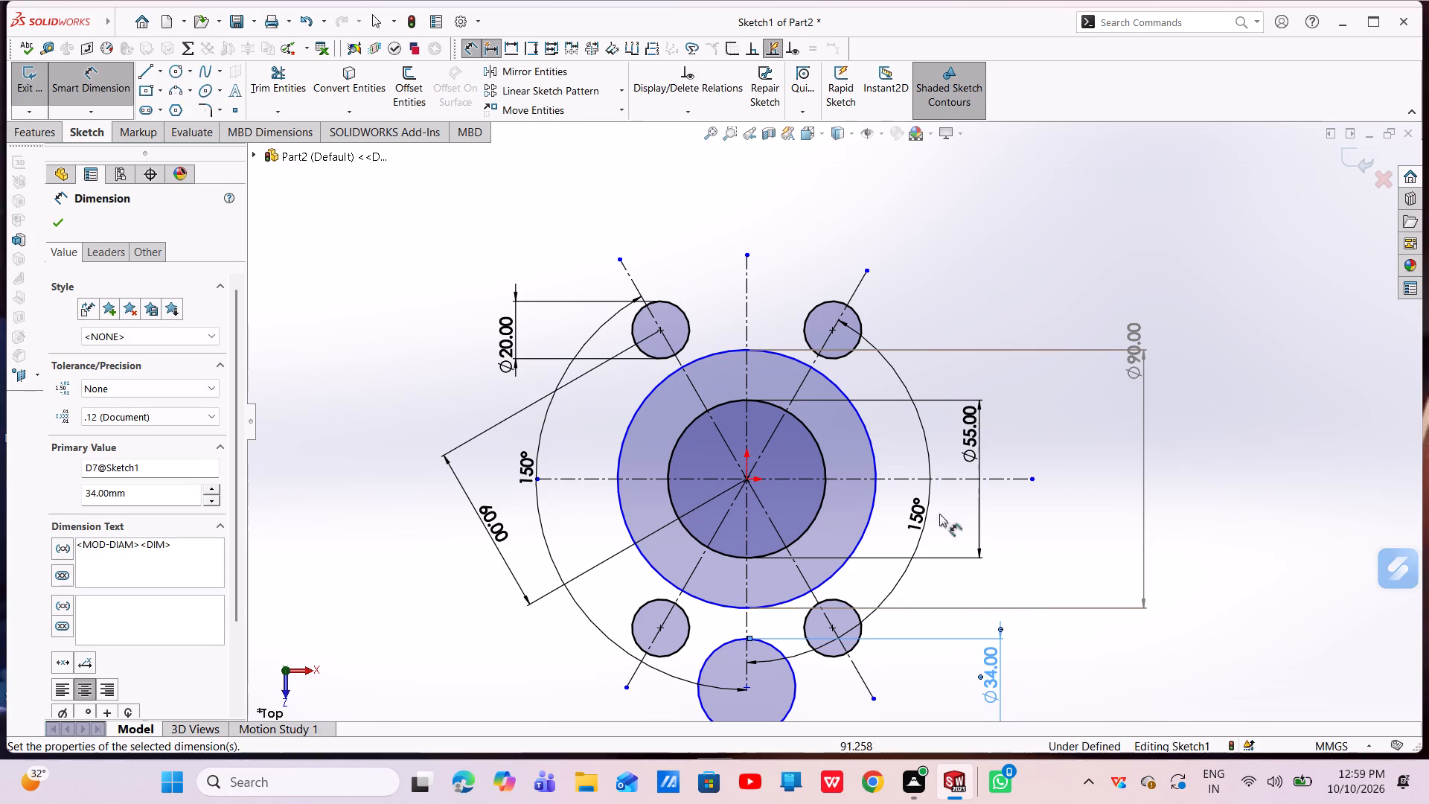
pyautogui.click(55, 223)
# Mirror the 34 mm circle about the horizontal construction line, keeping the original.
pyautogui.scroll(1, 688, 586)
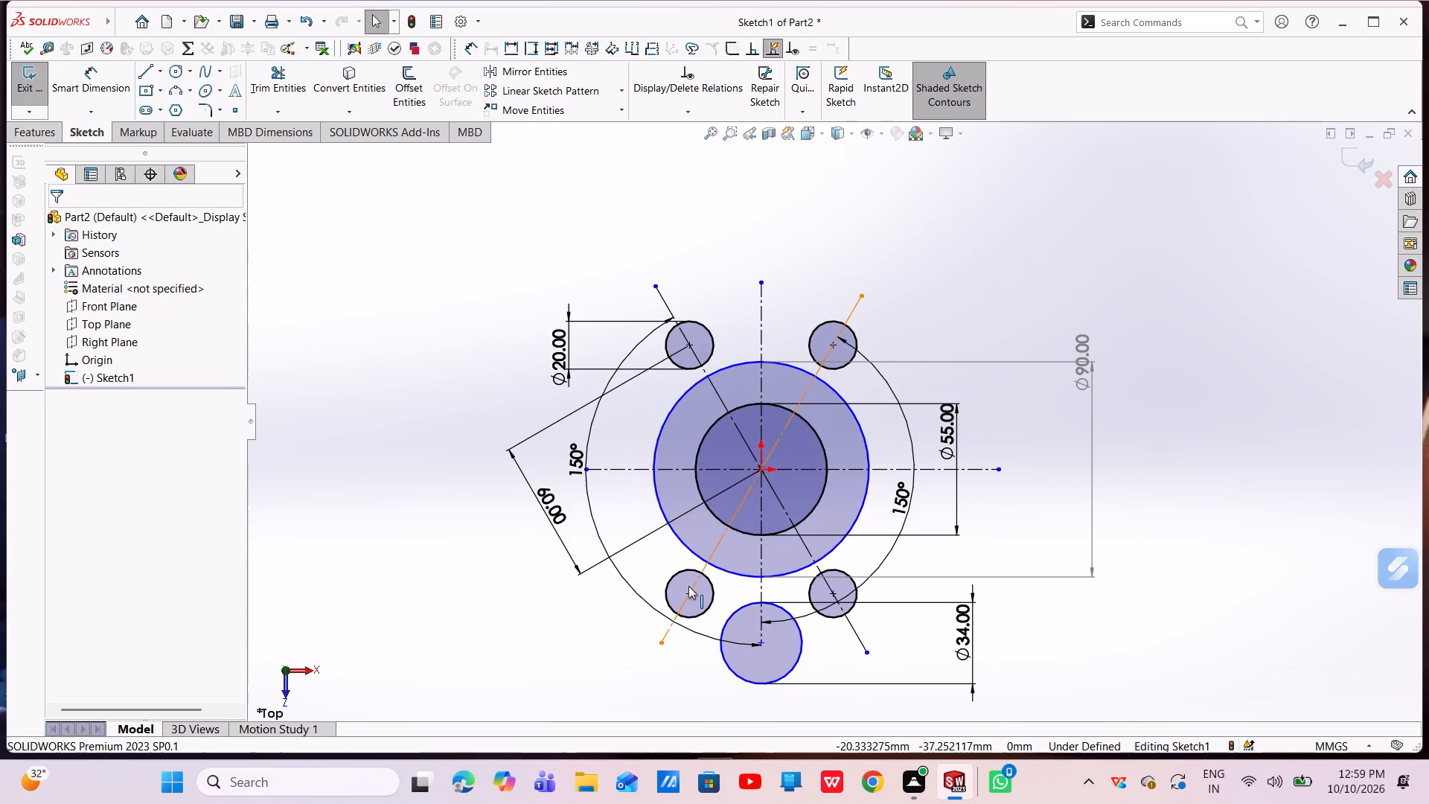
pyautogui.click(750, 608)
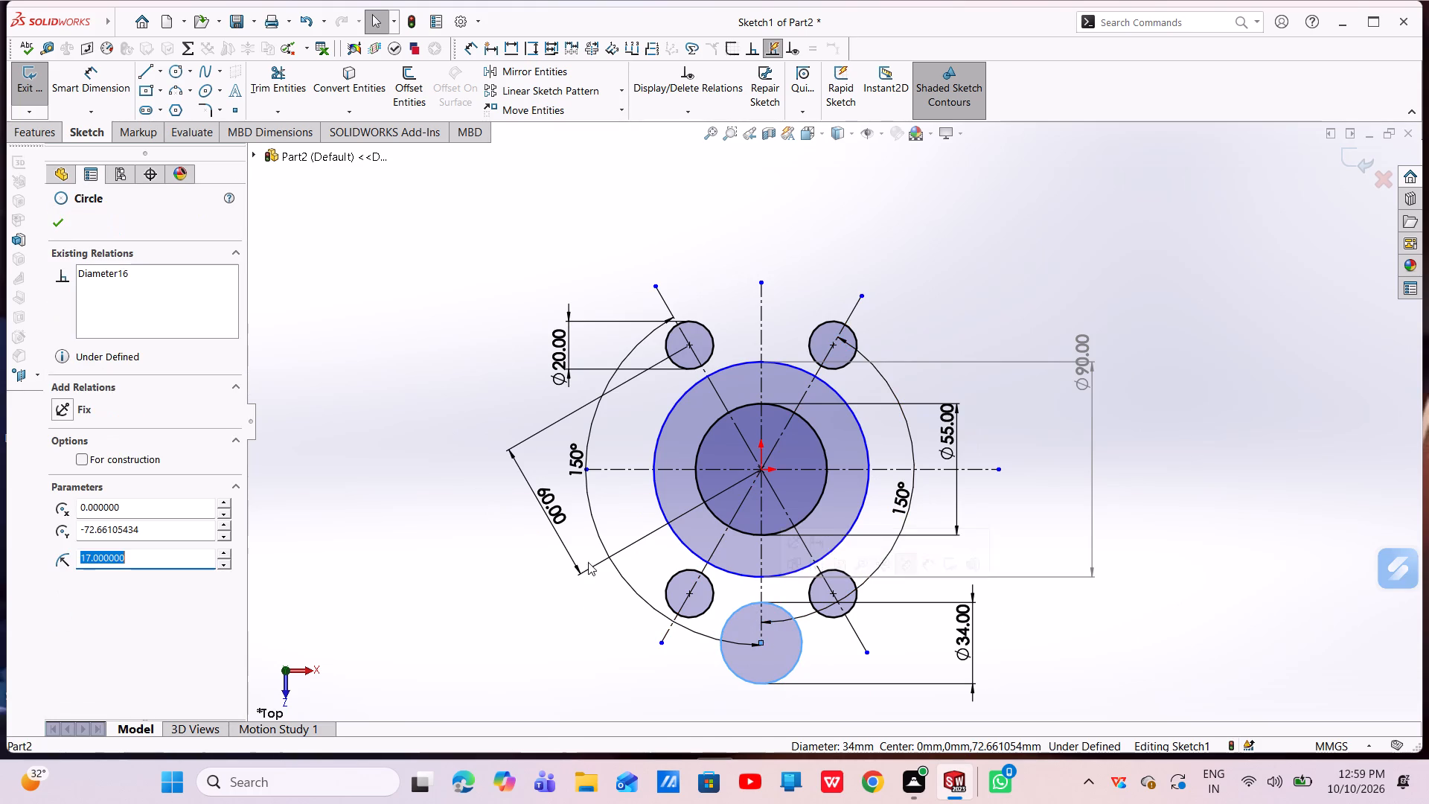
pyautogui.click(524, 72)
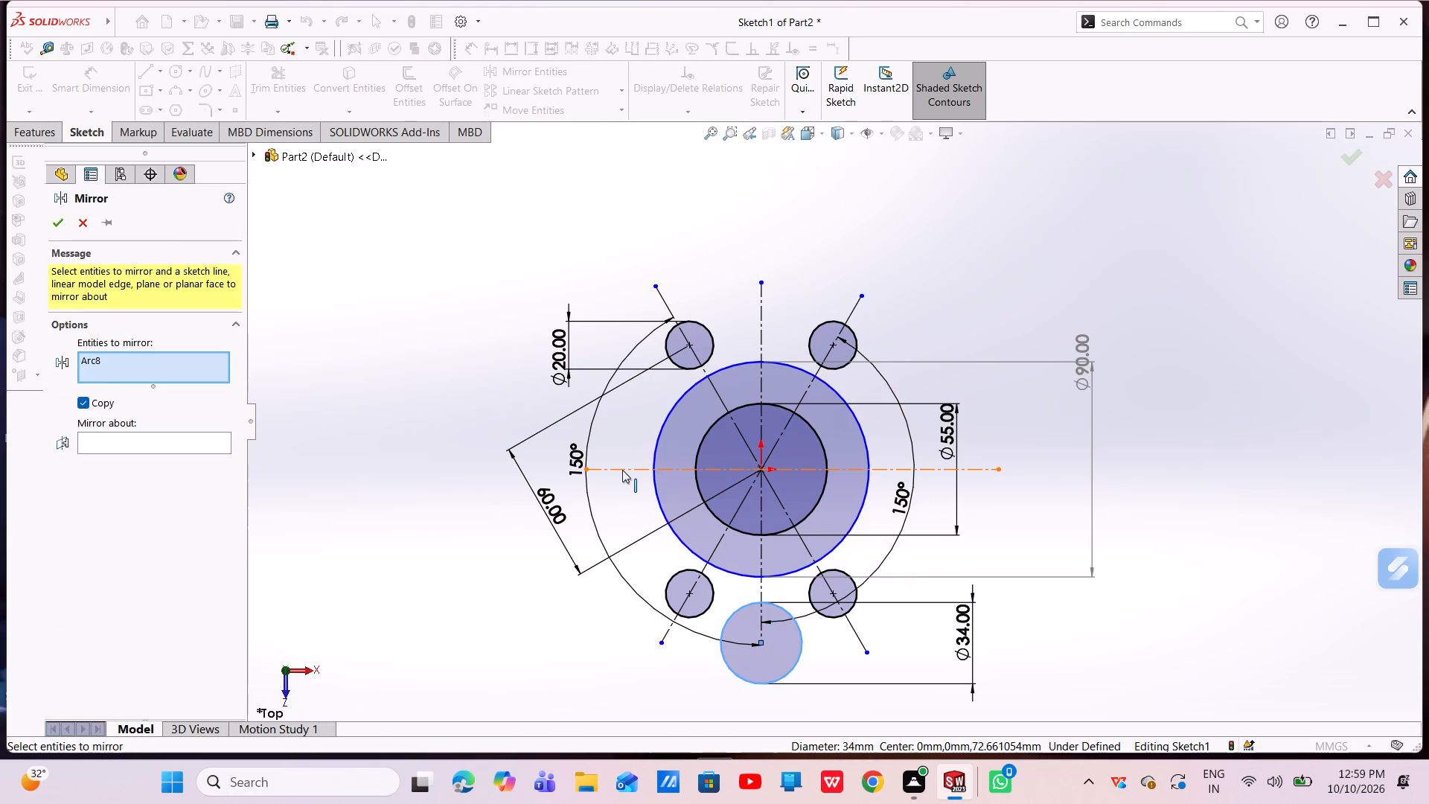
pyautogui.click(622, 470)
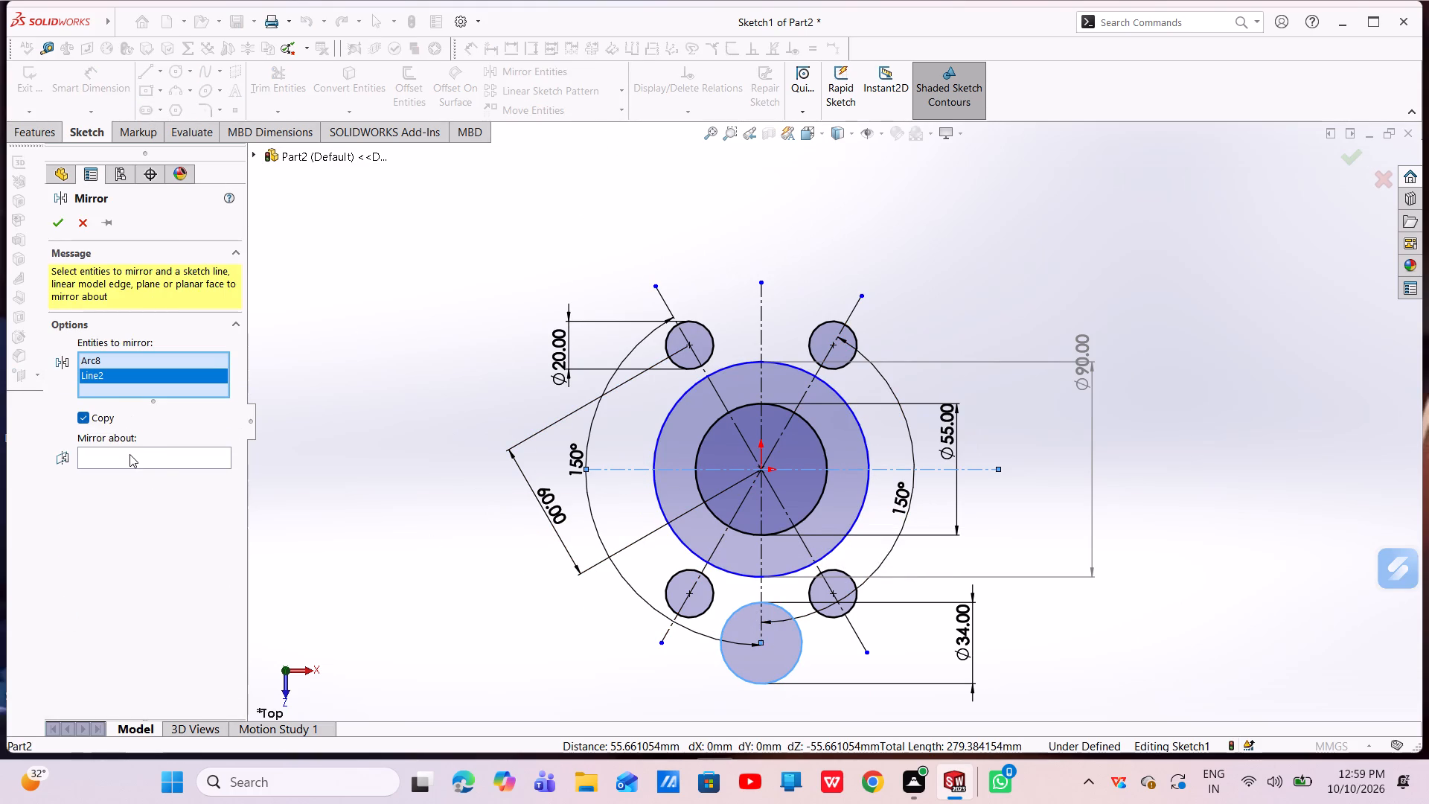
pyautogui.rightClick(153, 376)
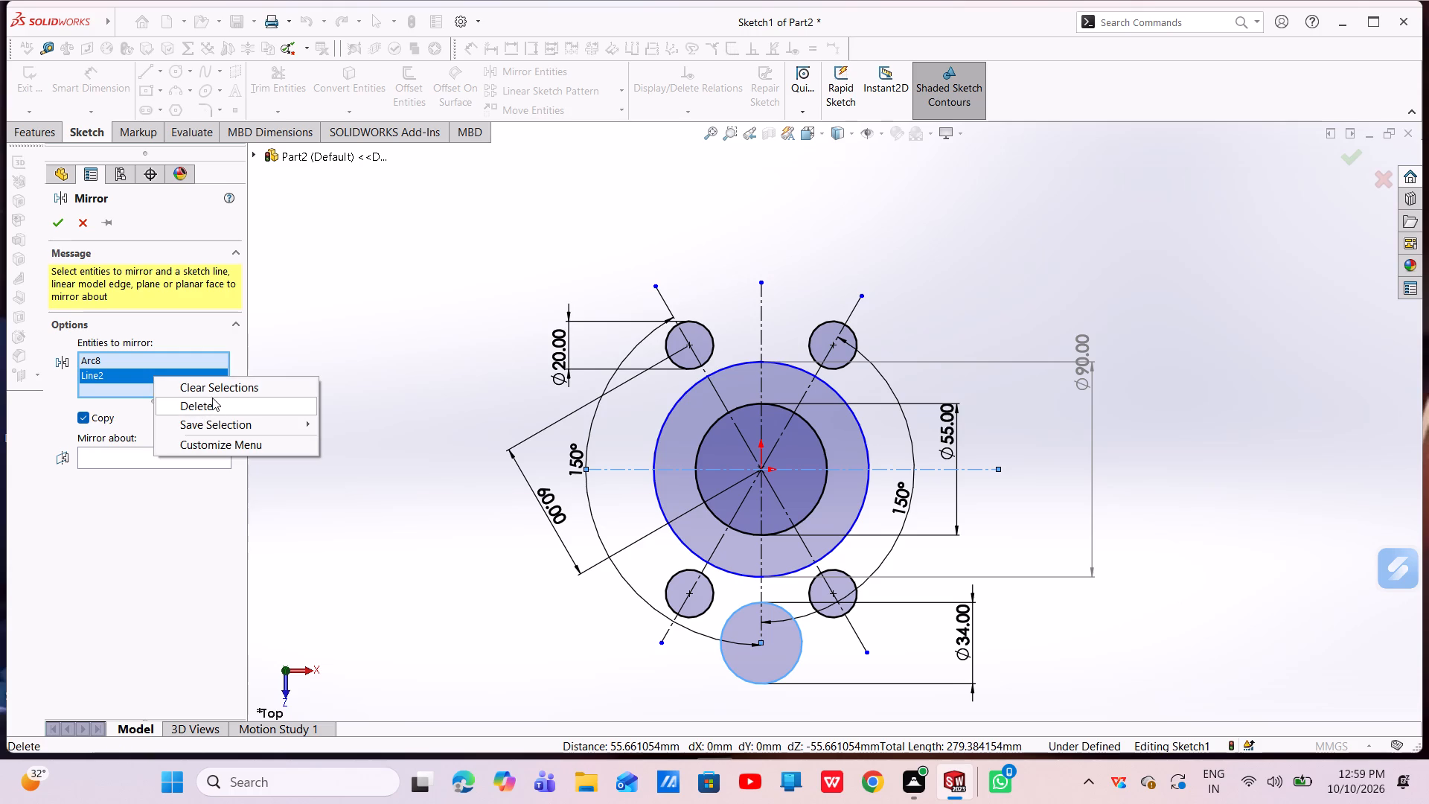
pyautogui.click(213, 404)
pyautogui.click(153, 435)
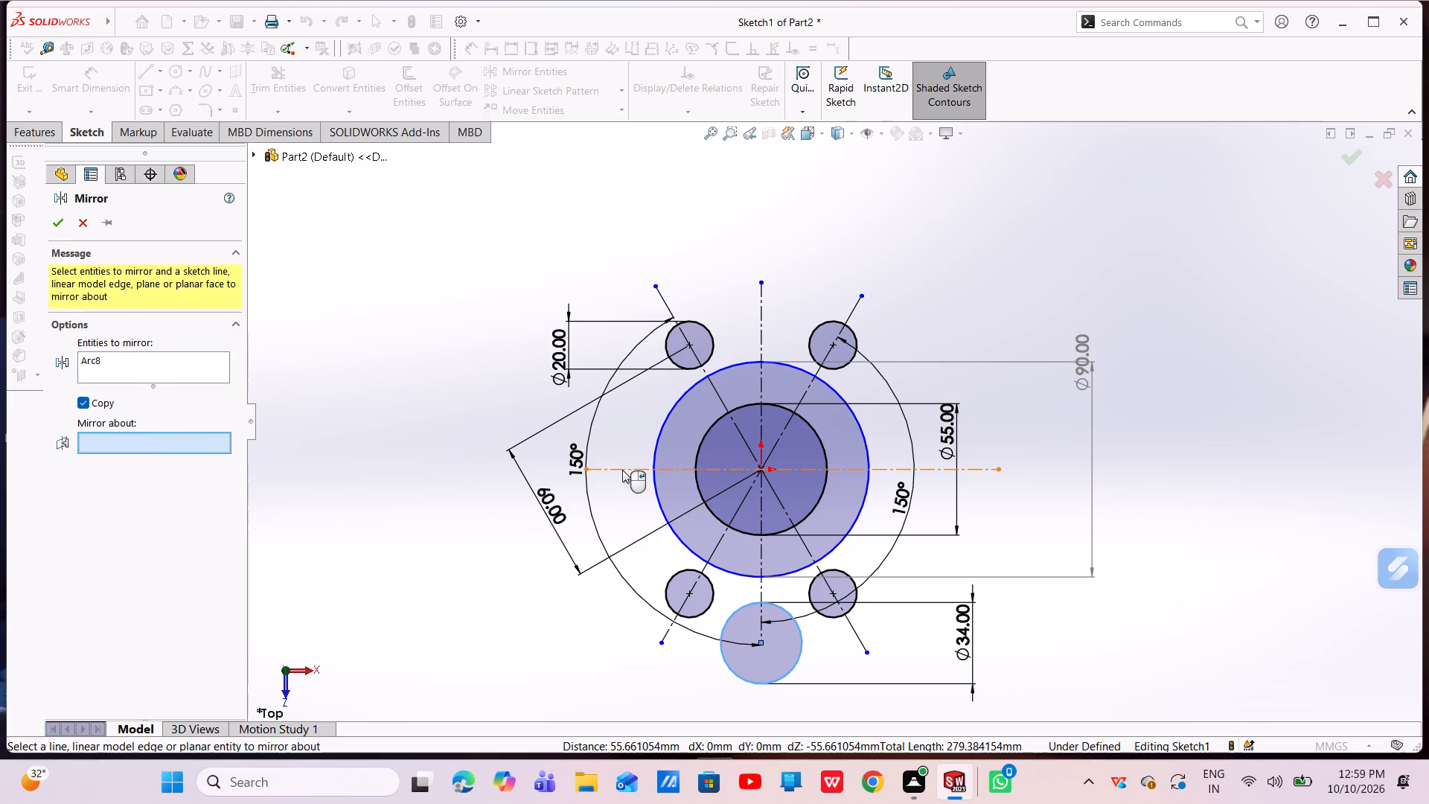
pyautogui.click(622, 470)
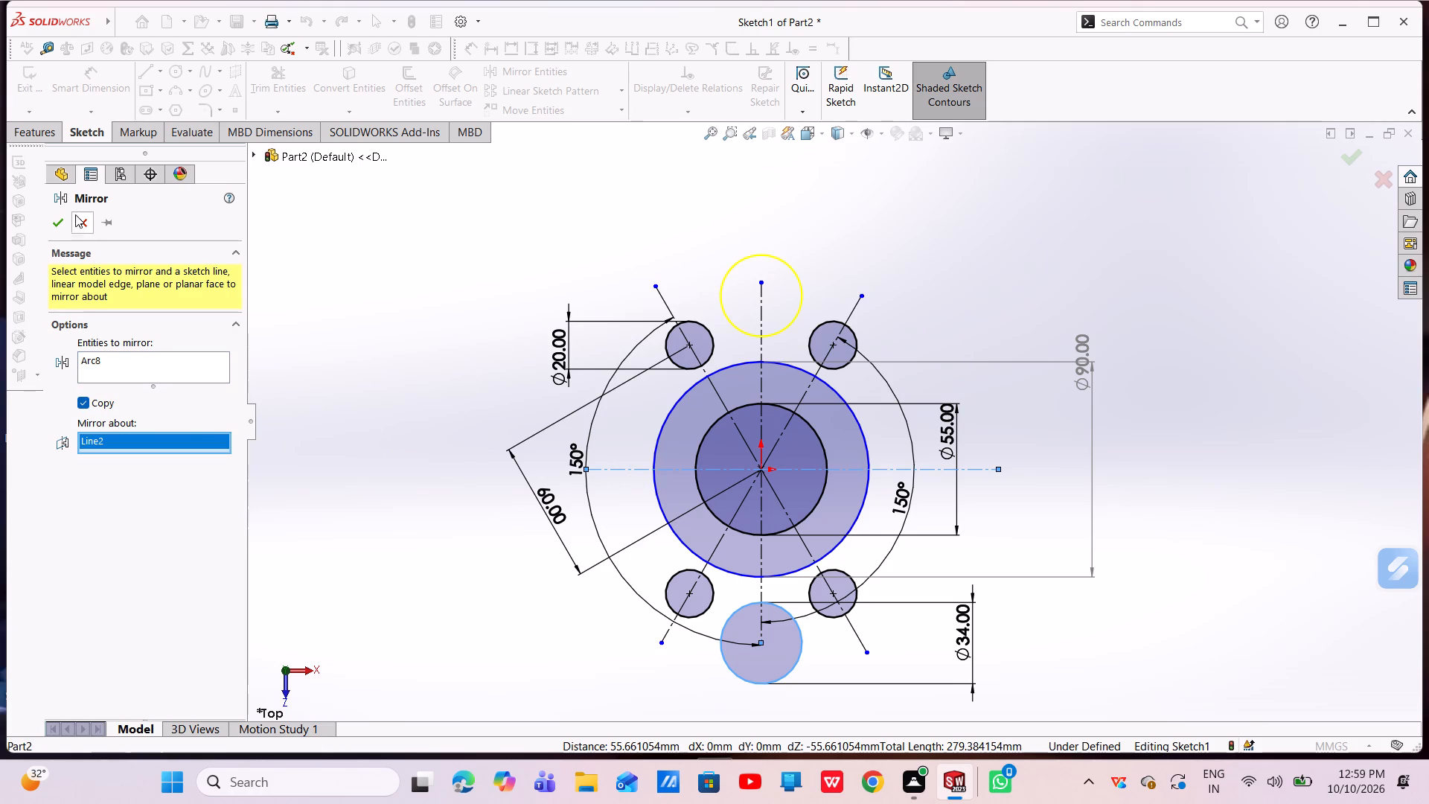
pyautogui.click(55, 226)
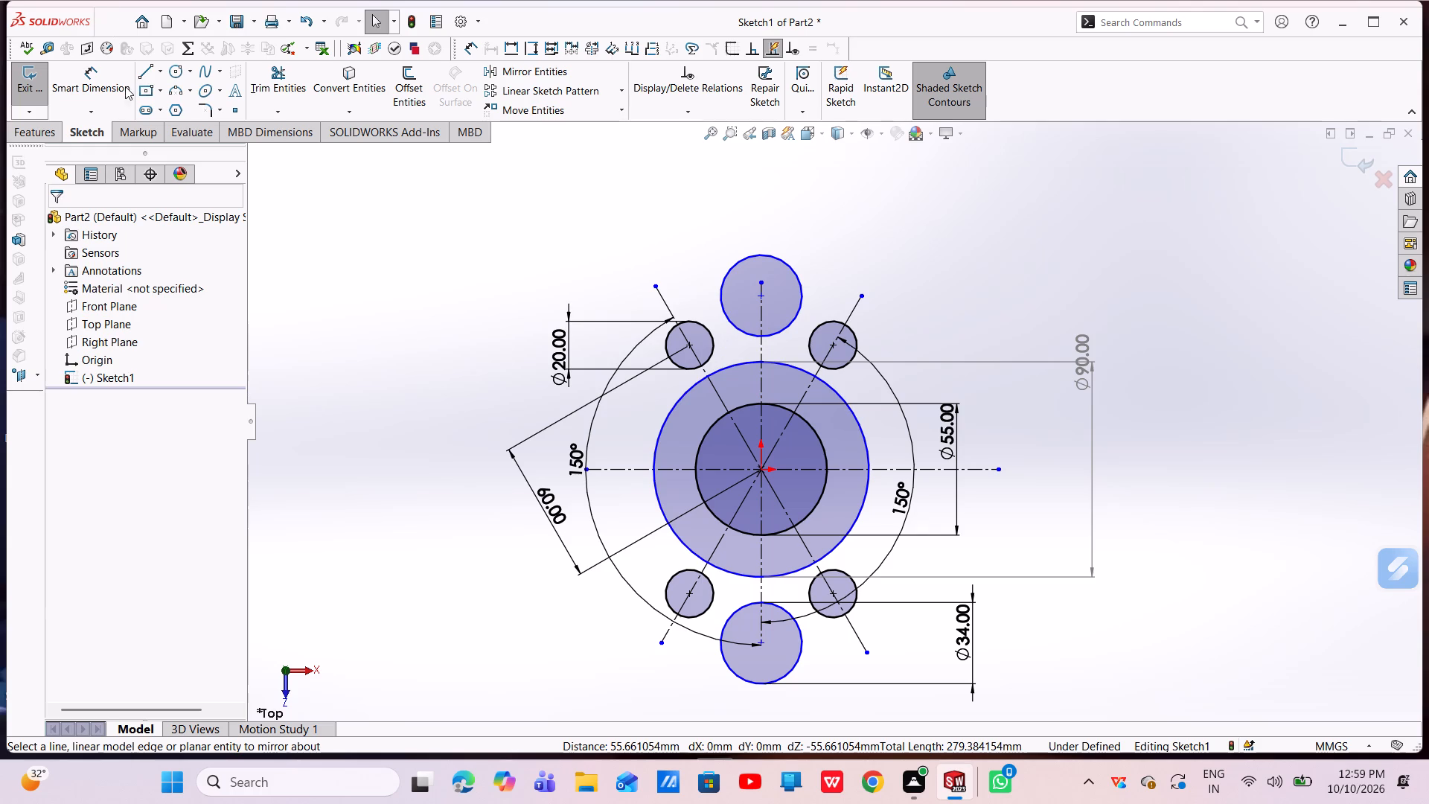
# Offset the upper-right 20 mm circle outward by 5 mm with a dimension added.
pyautogui.click(401, 72)
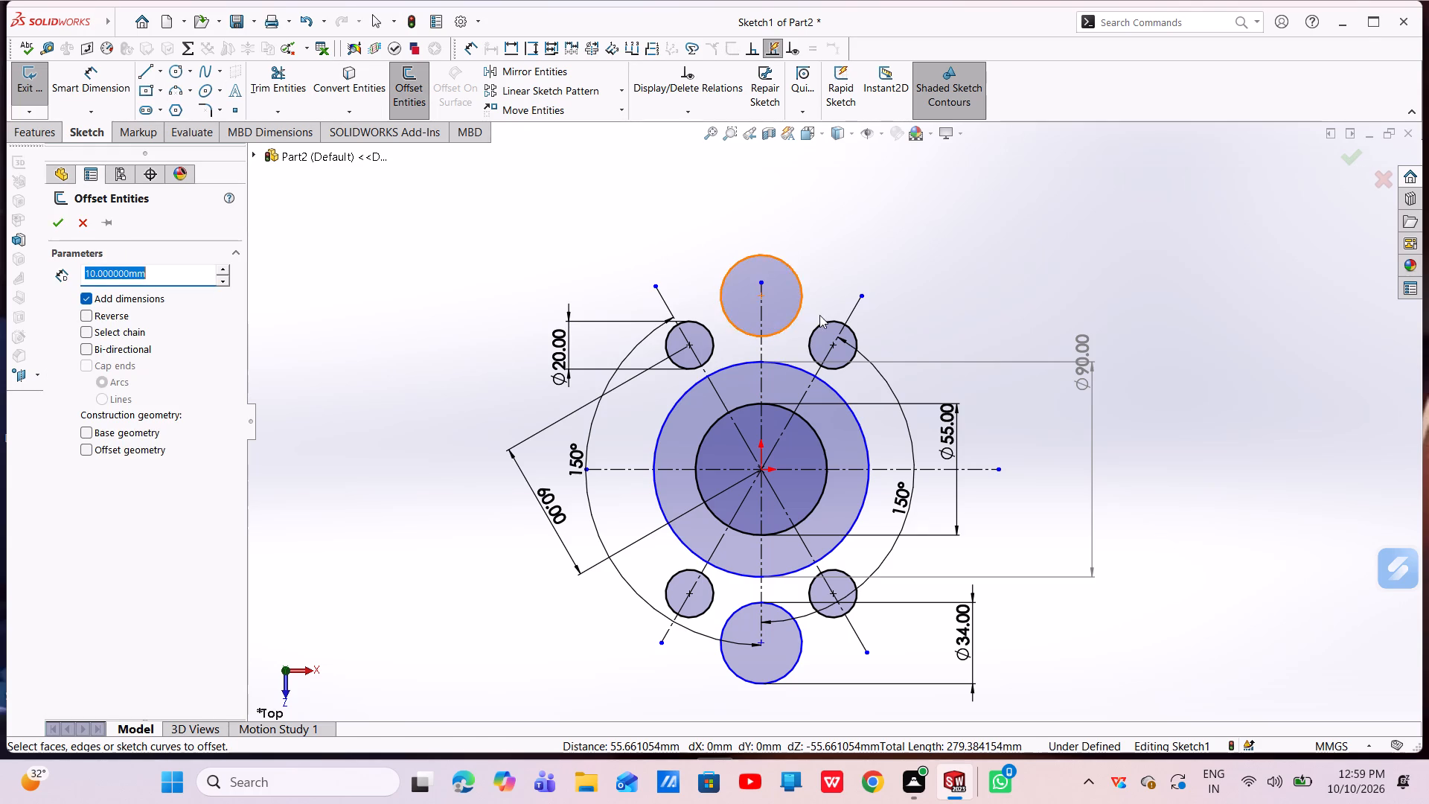
pyautogui.click(819, 325)
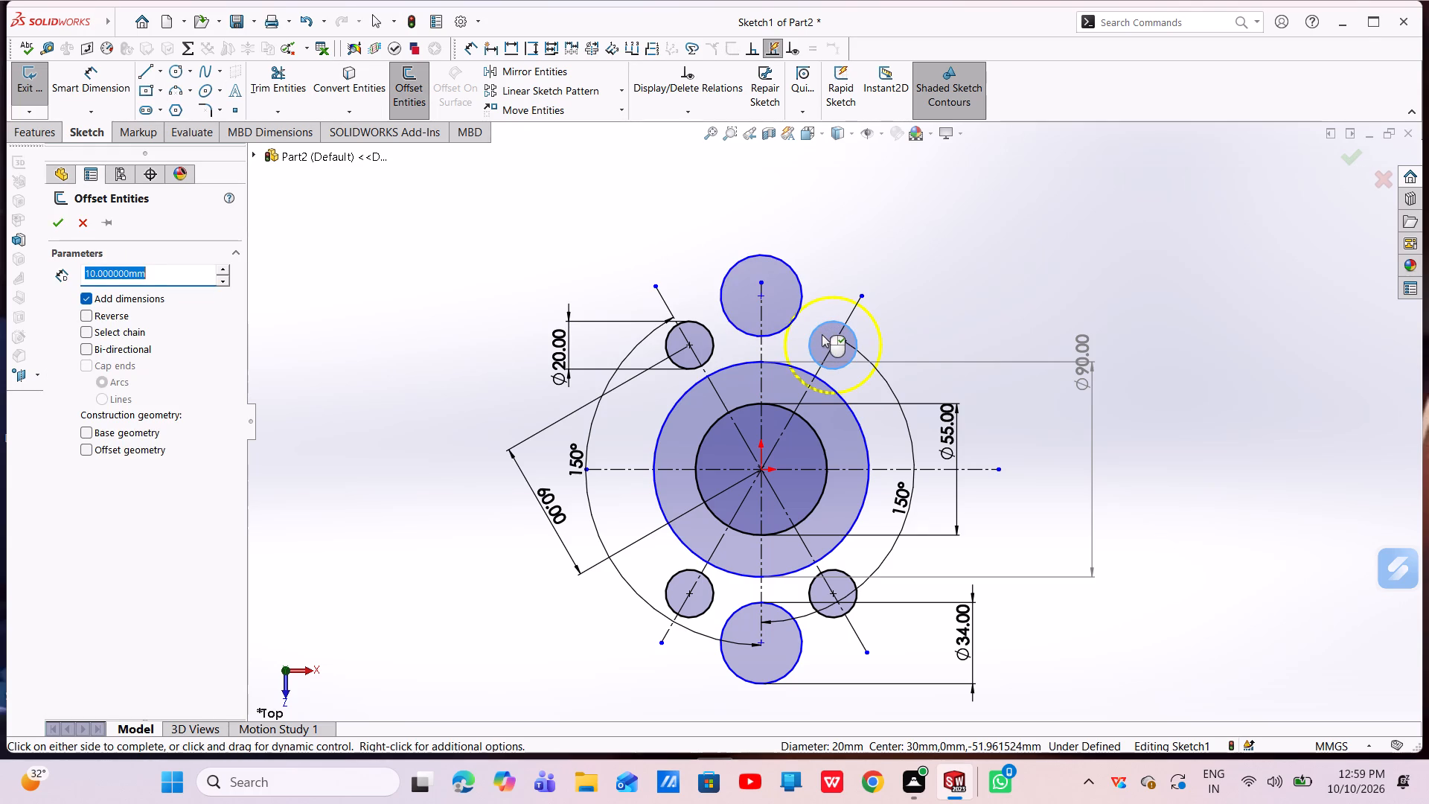
pyautogui.press('BackSpace')
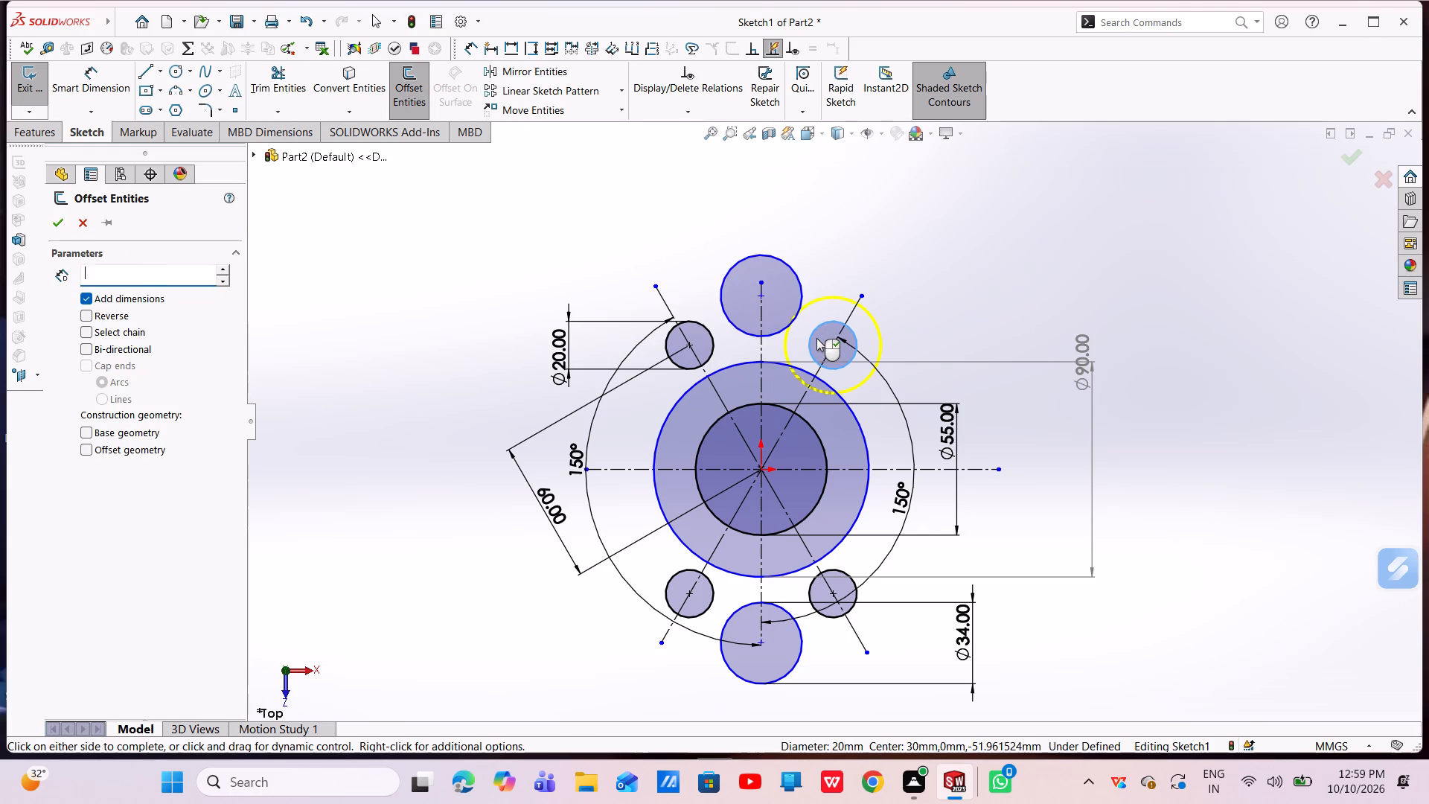
pyautogui.press('5')
pyautogui.press('Return')
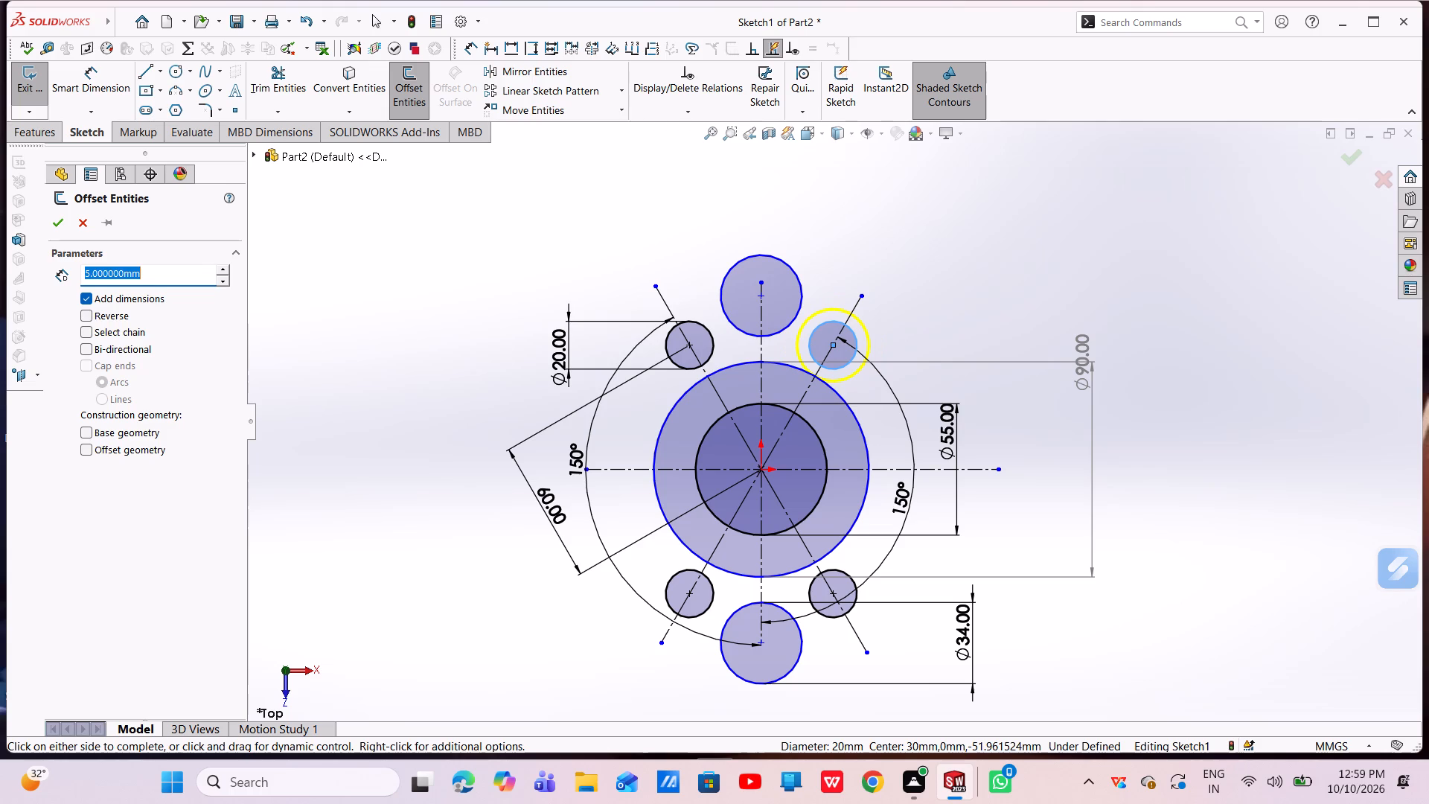
pyautogui.press('Return')
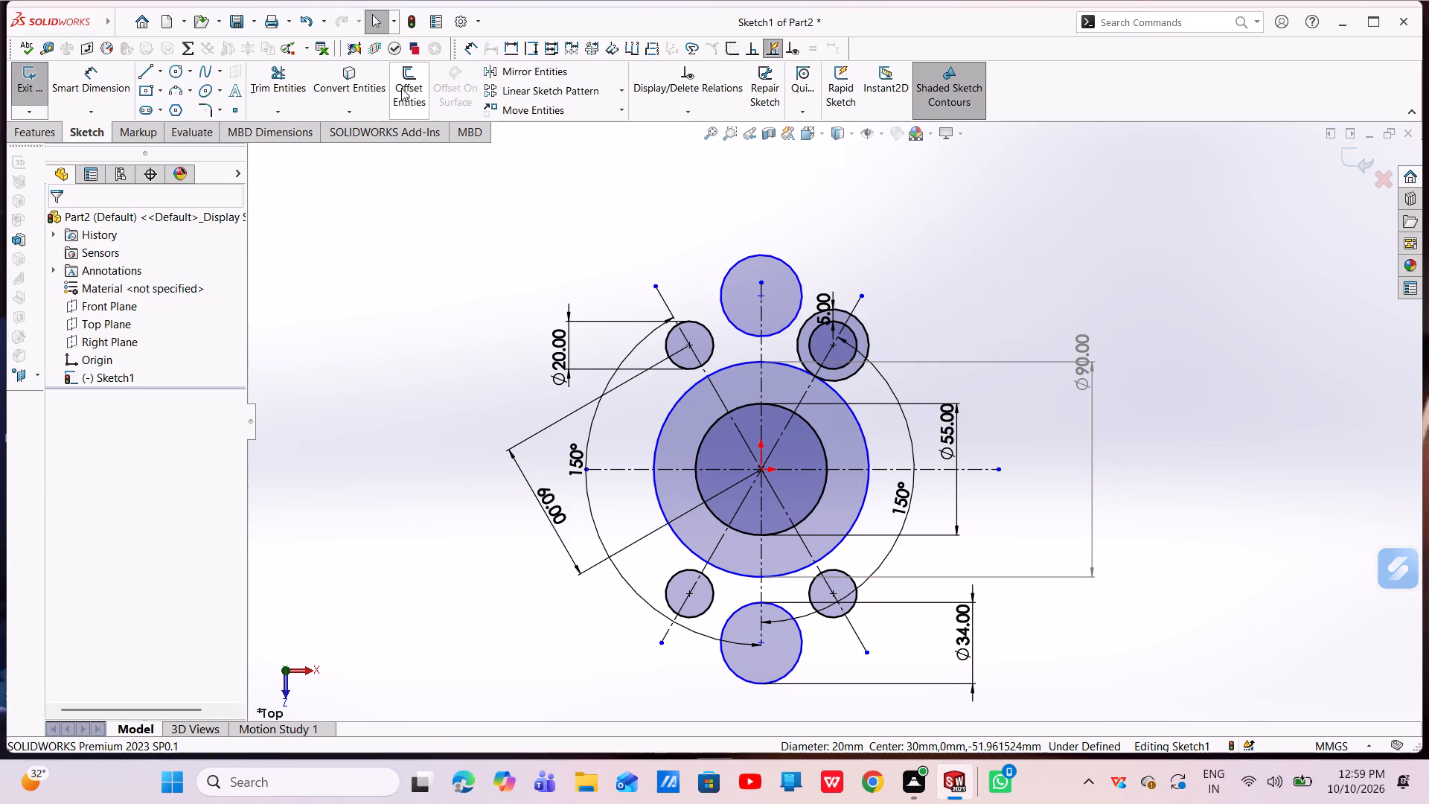
# Offset the remaining three 20 mm circles outward by 5 mm in one operation.
pyautogui.click(404, 64)
pyautogui.click(711, 330)
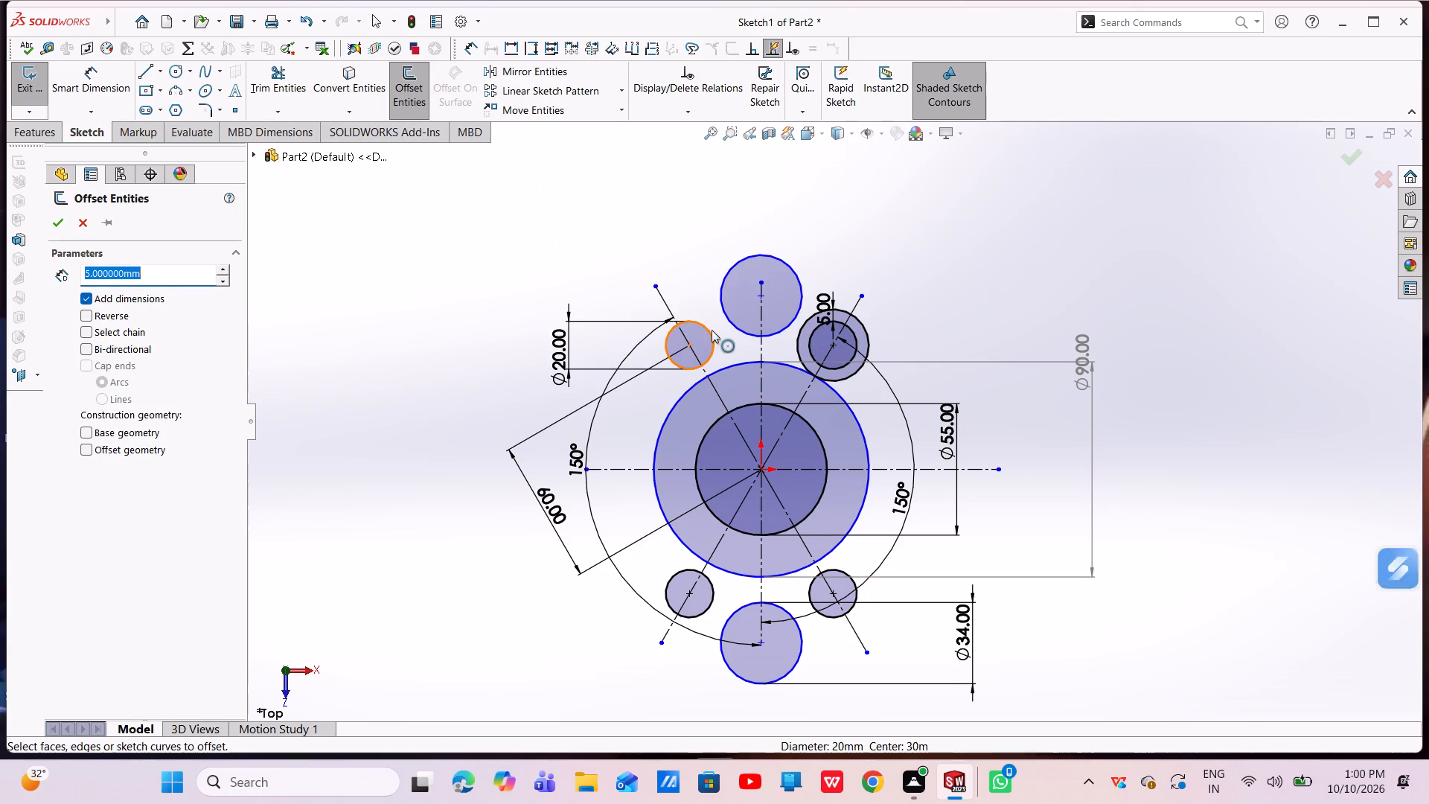
pyautogui.click(668, 577)
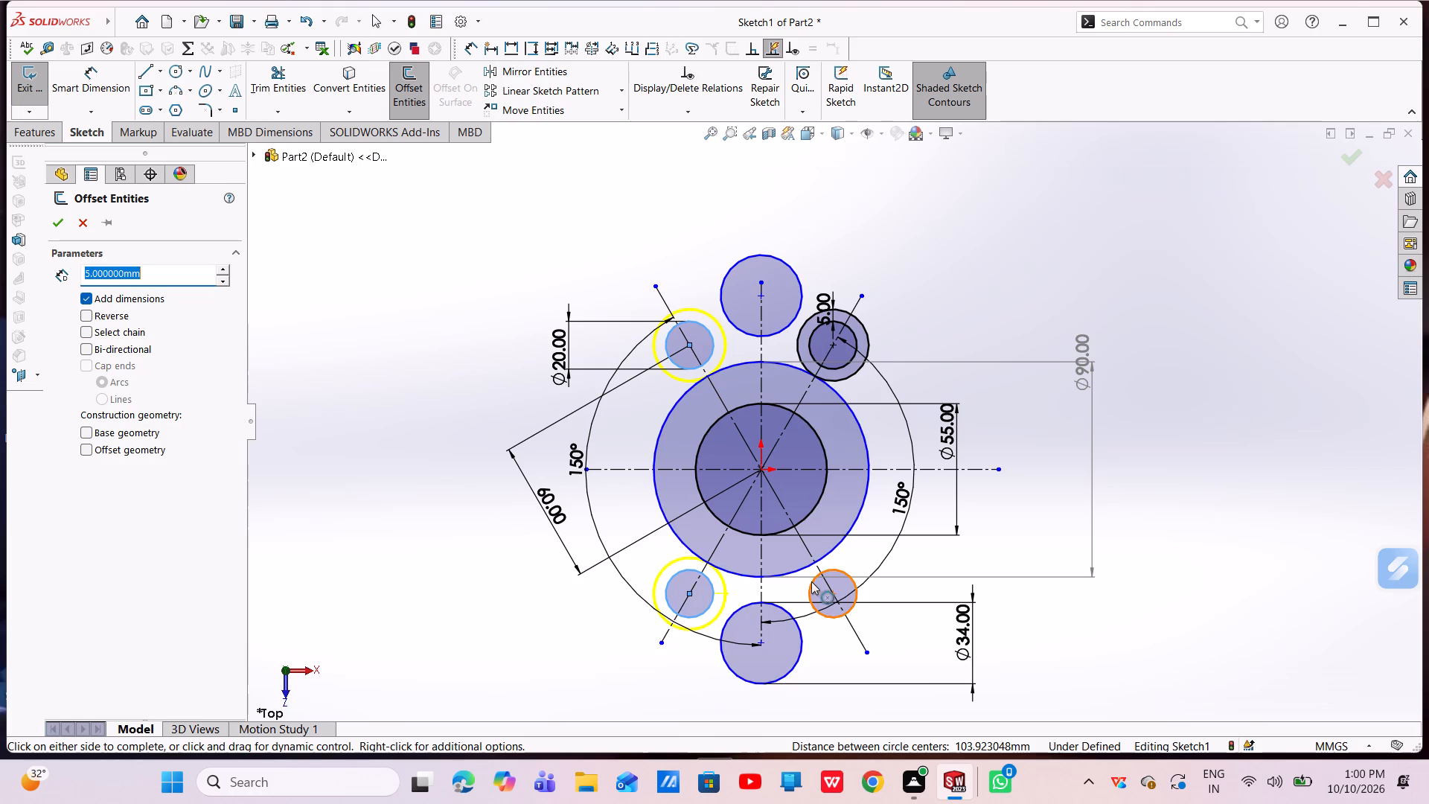
pyautogui.click(812, 581)
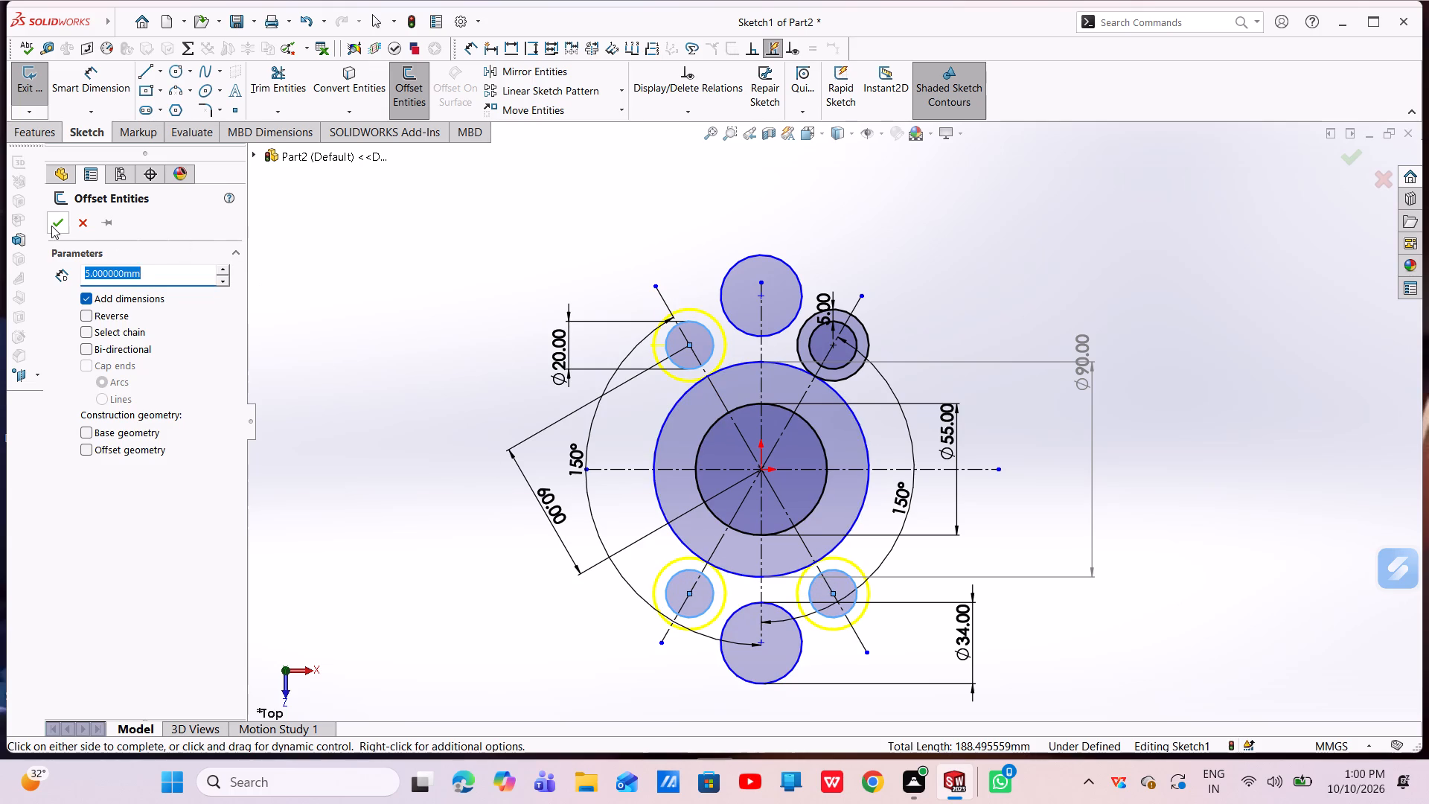
pyautogui.click(51, 226)
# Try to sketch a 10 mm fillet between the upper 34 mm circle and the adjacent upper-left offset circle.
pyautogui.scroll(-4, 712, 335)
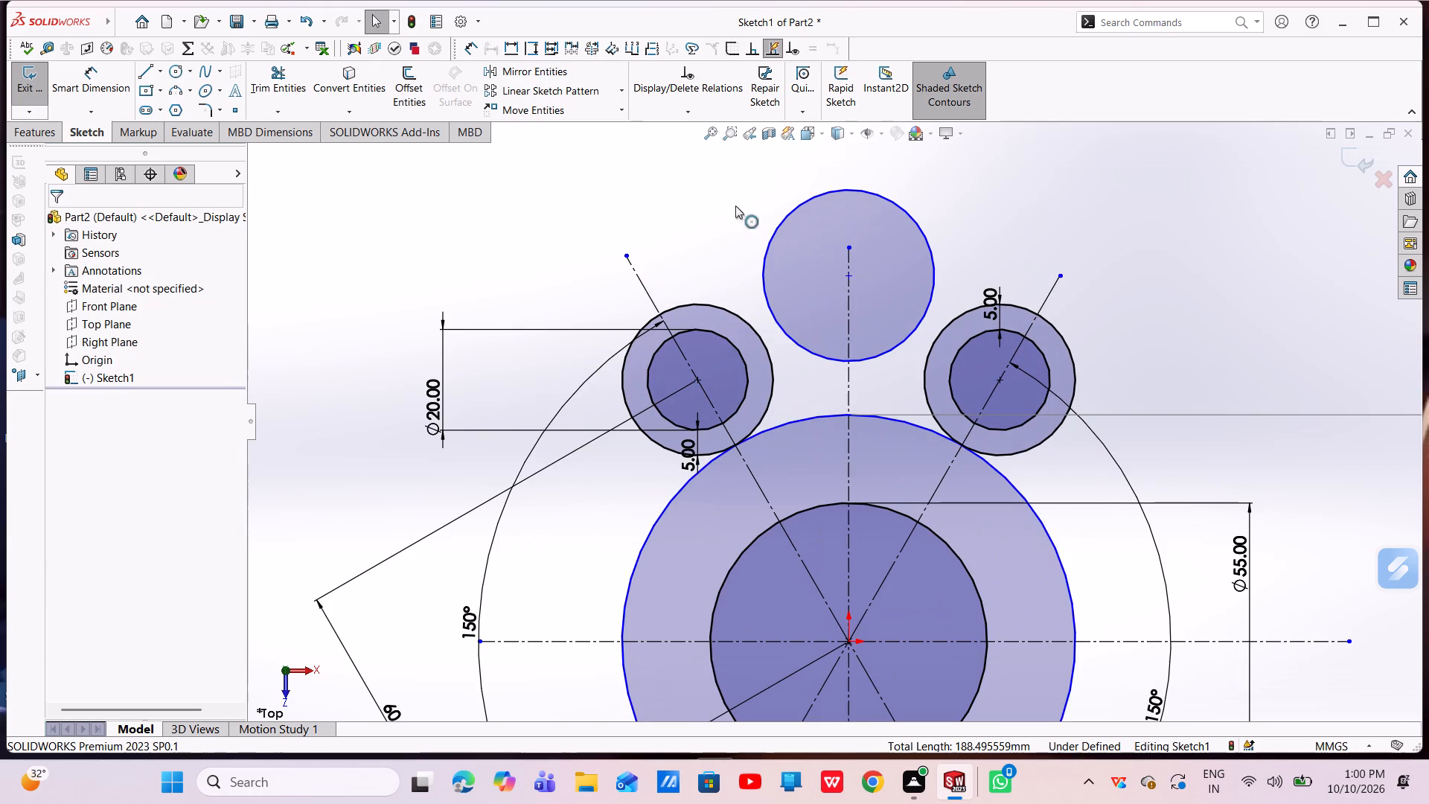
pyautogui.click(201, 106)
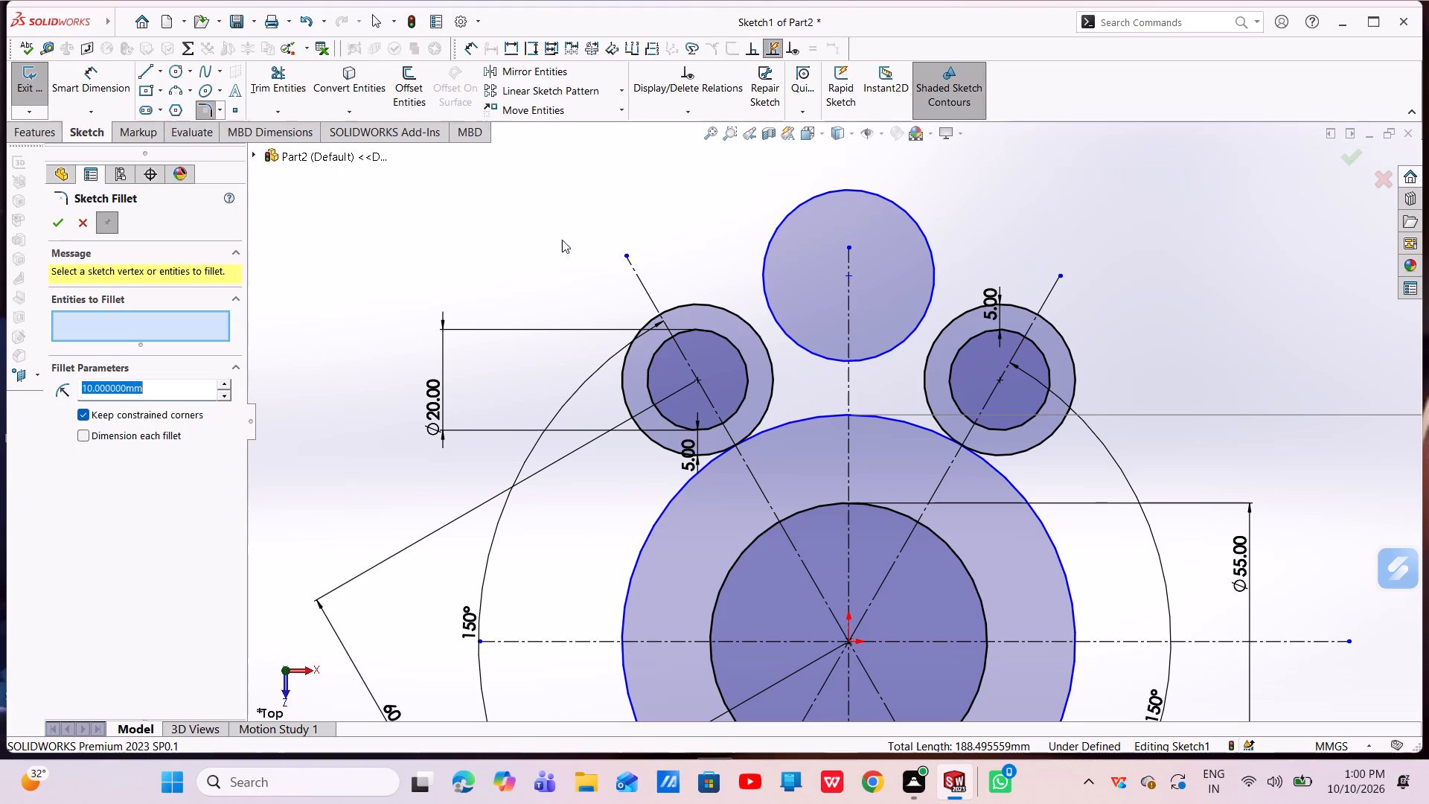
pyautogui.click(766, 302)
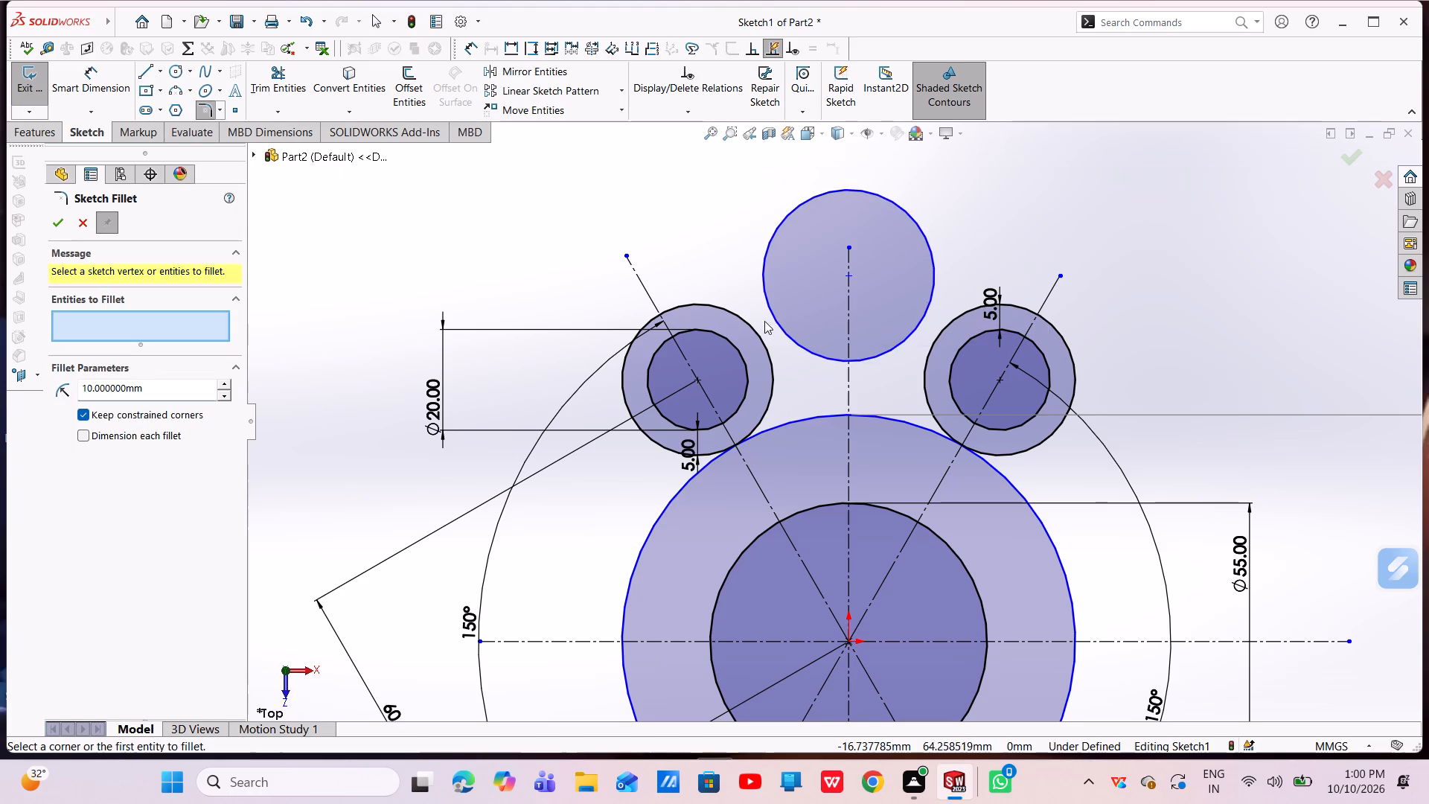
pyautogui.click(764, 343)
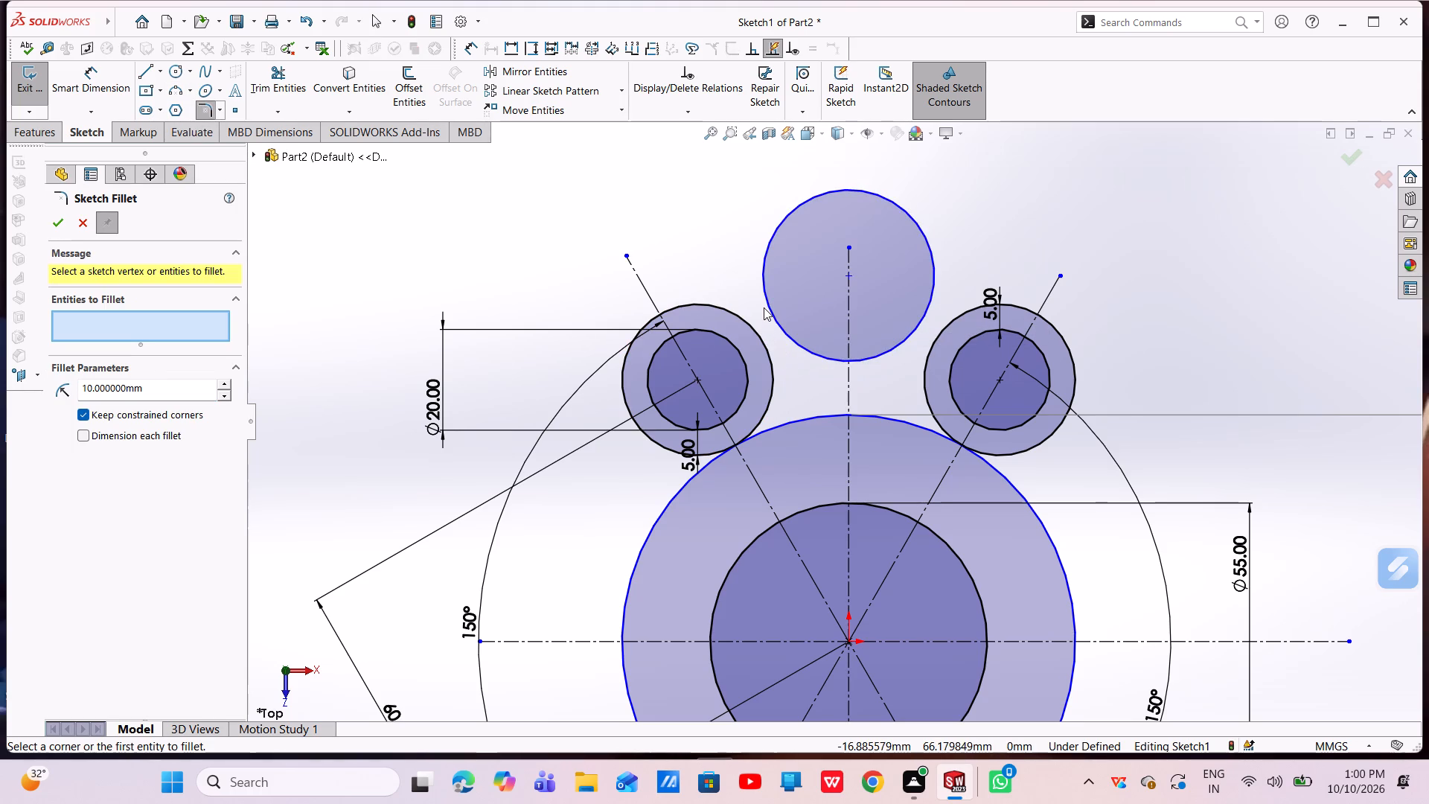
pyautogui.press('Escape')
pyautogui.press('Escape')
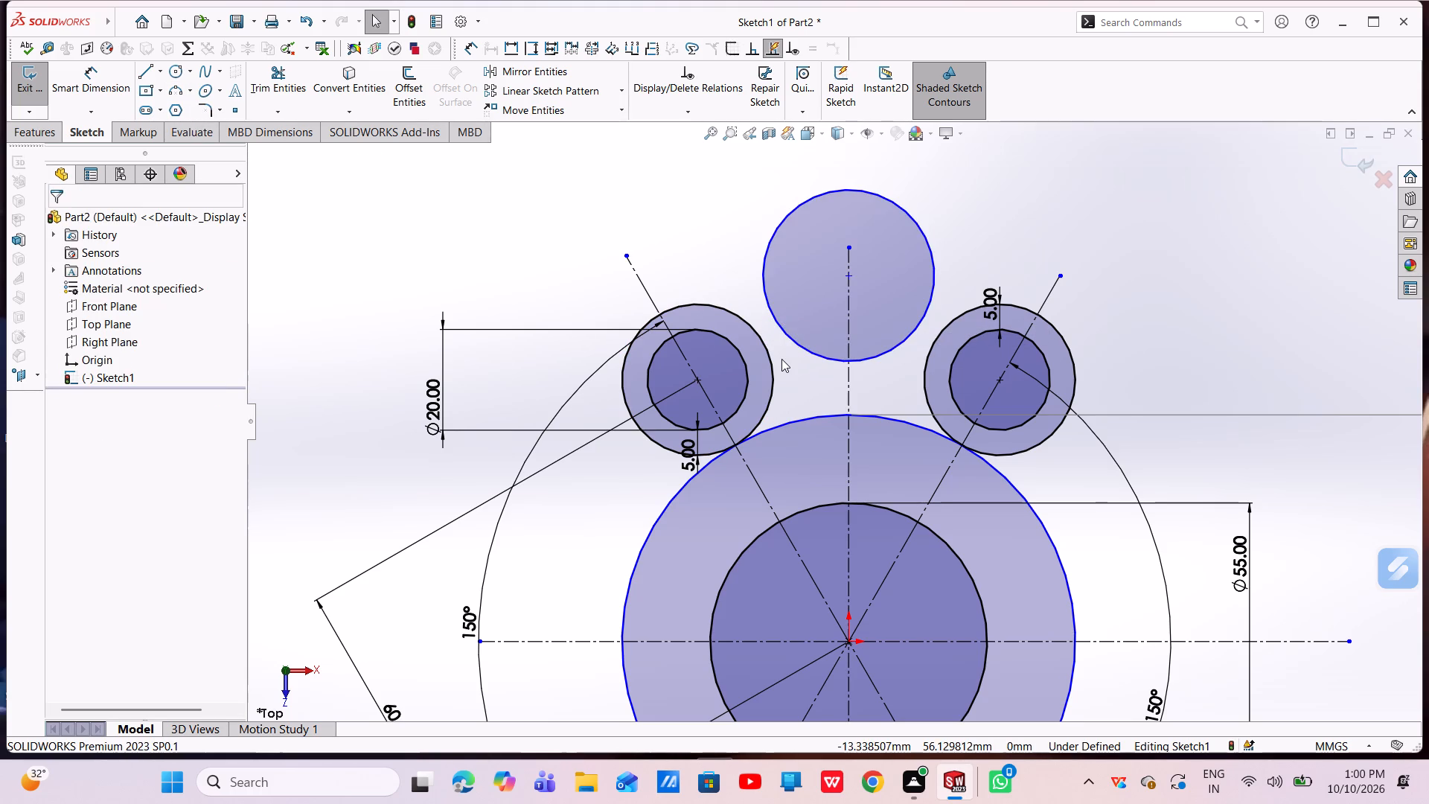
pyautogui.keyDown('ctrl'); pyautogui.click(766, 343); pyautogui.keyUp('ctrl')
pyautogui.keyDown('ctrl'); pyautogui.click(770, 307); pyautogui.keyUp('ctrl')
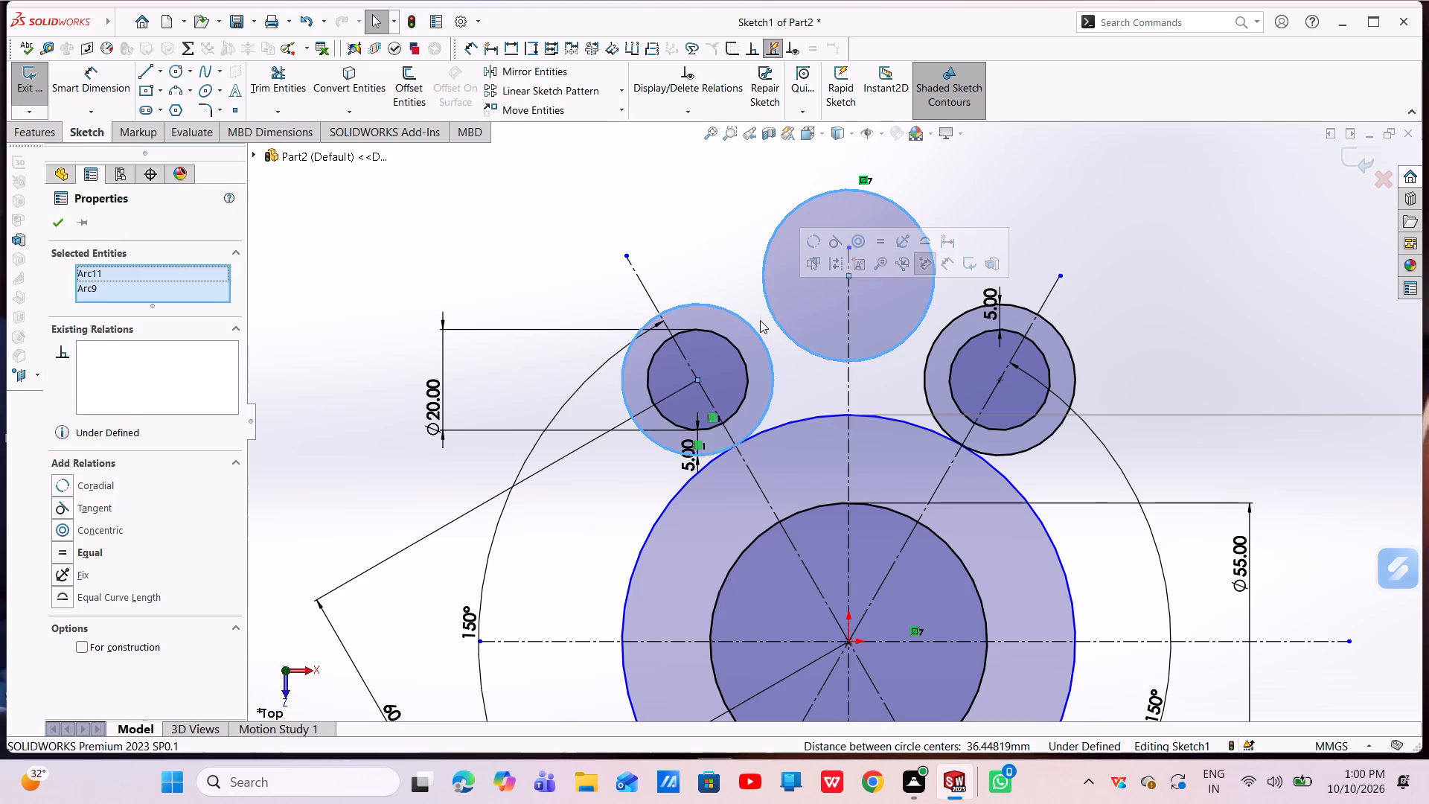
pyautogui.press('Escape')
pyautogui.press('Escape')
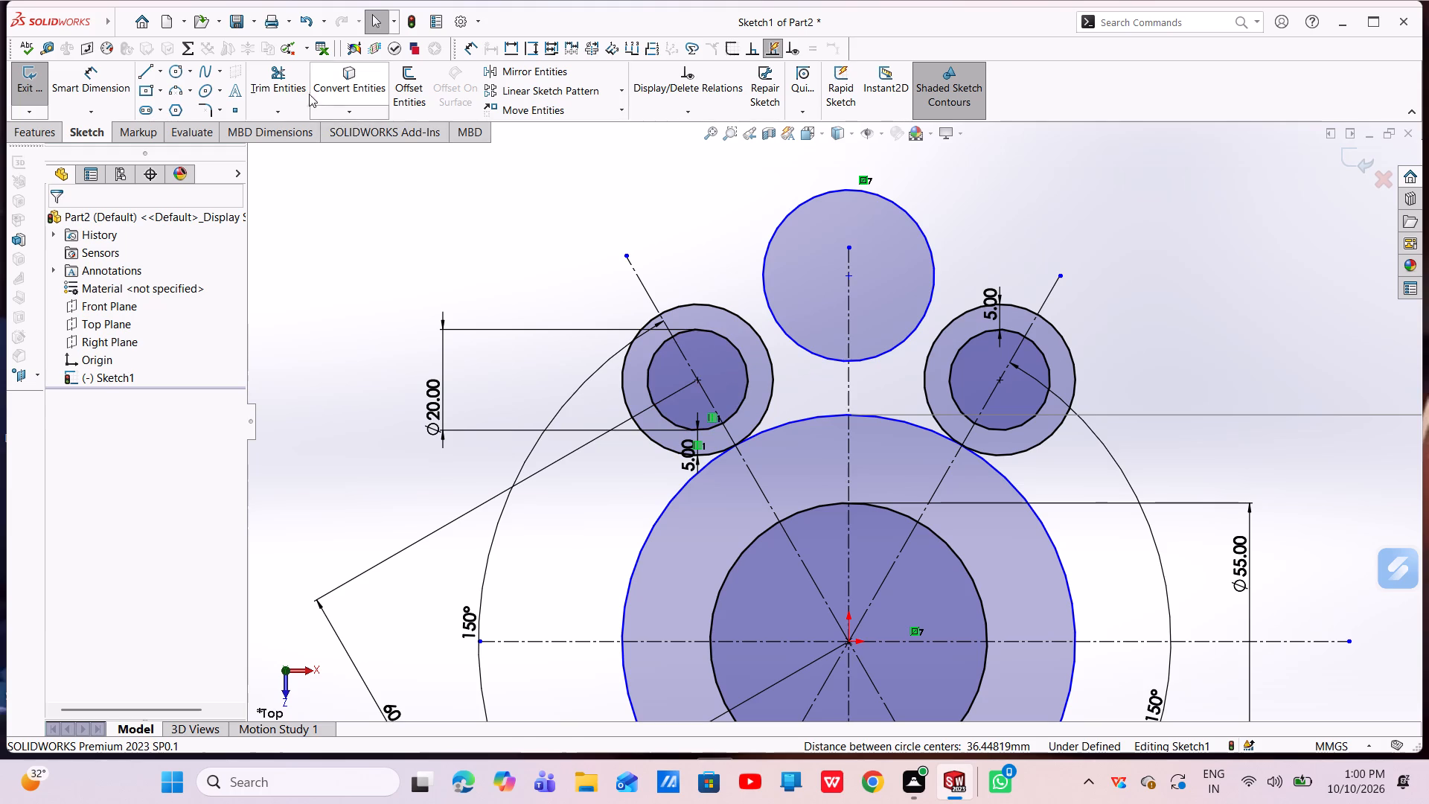
# Draw a horizontal line across the full diameter of the upper 34 mm circle, between its two side quadrant points.
pyautogui.click(141, 79)
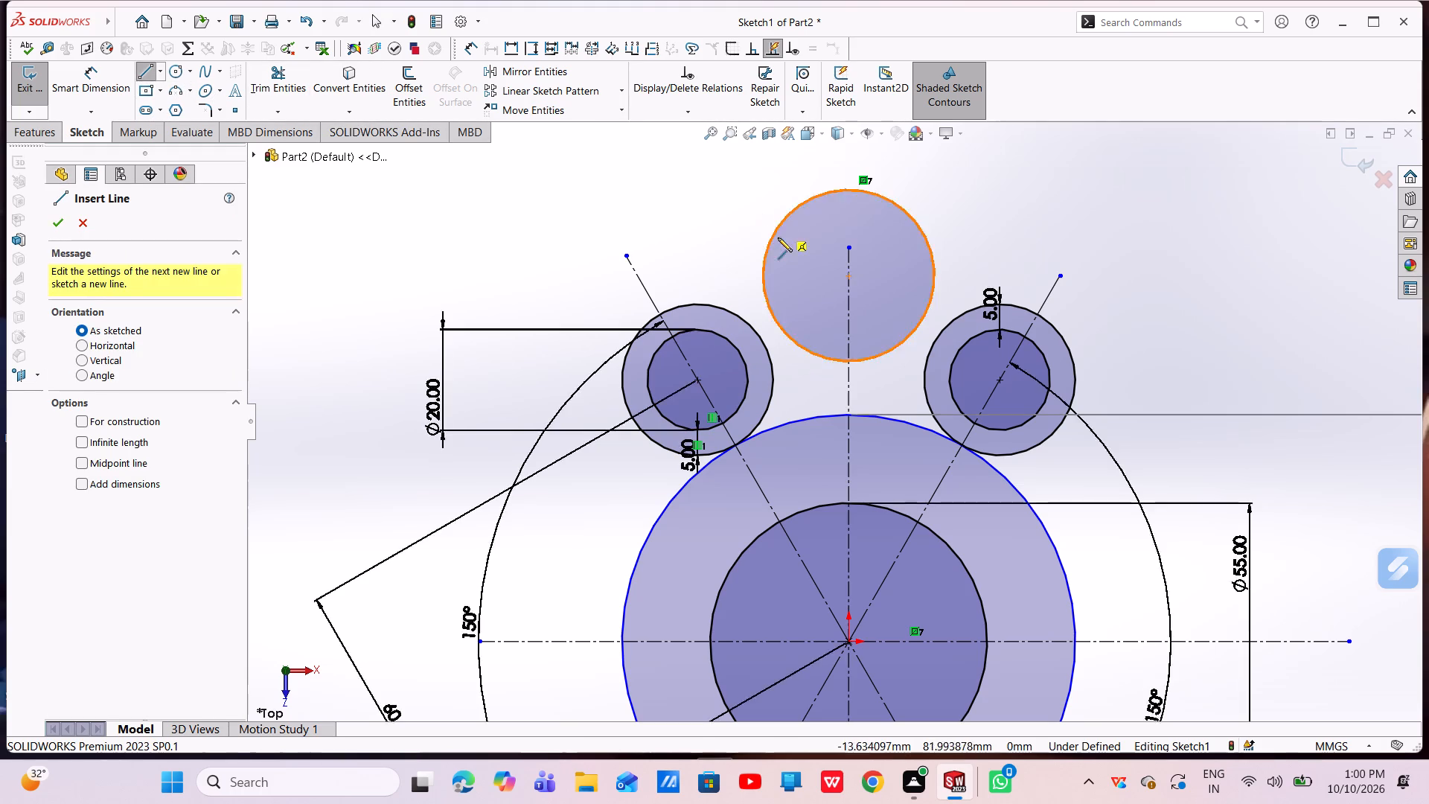
pyautogui.click(766, 278)
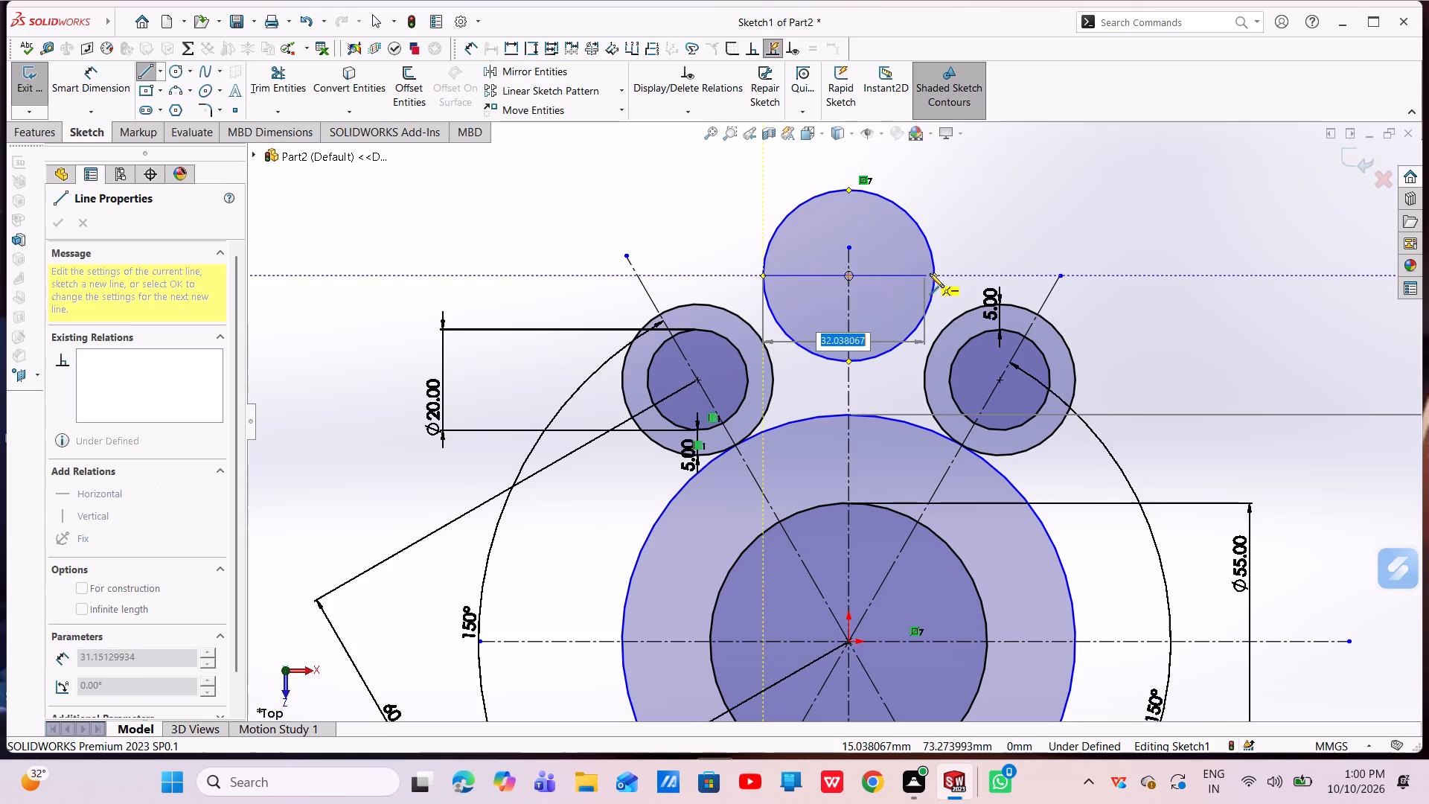
pyautogui.click(933, 274)
pyautogui.press('Escape')
pyautogui.press('Escape')
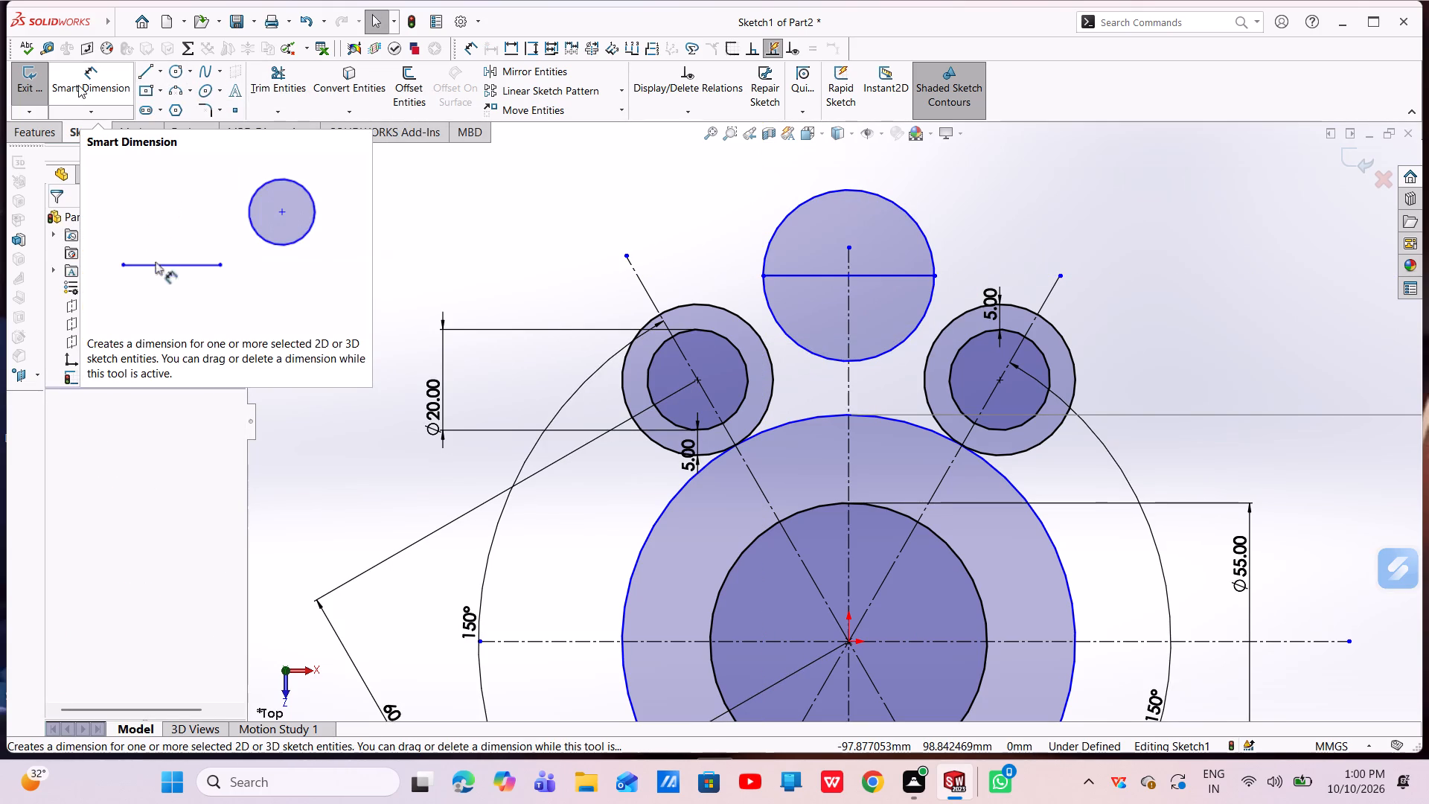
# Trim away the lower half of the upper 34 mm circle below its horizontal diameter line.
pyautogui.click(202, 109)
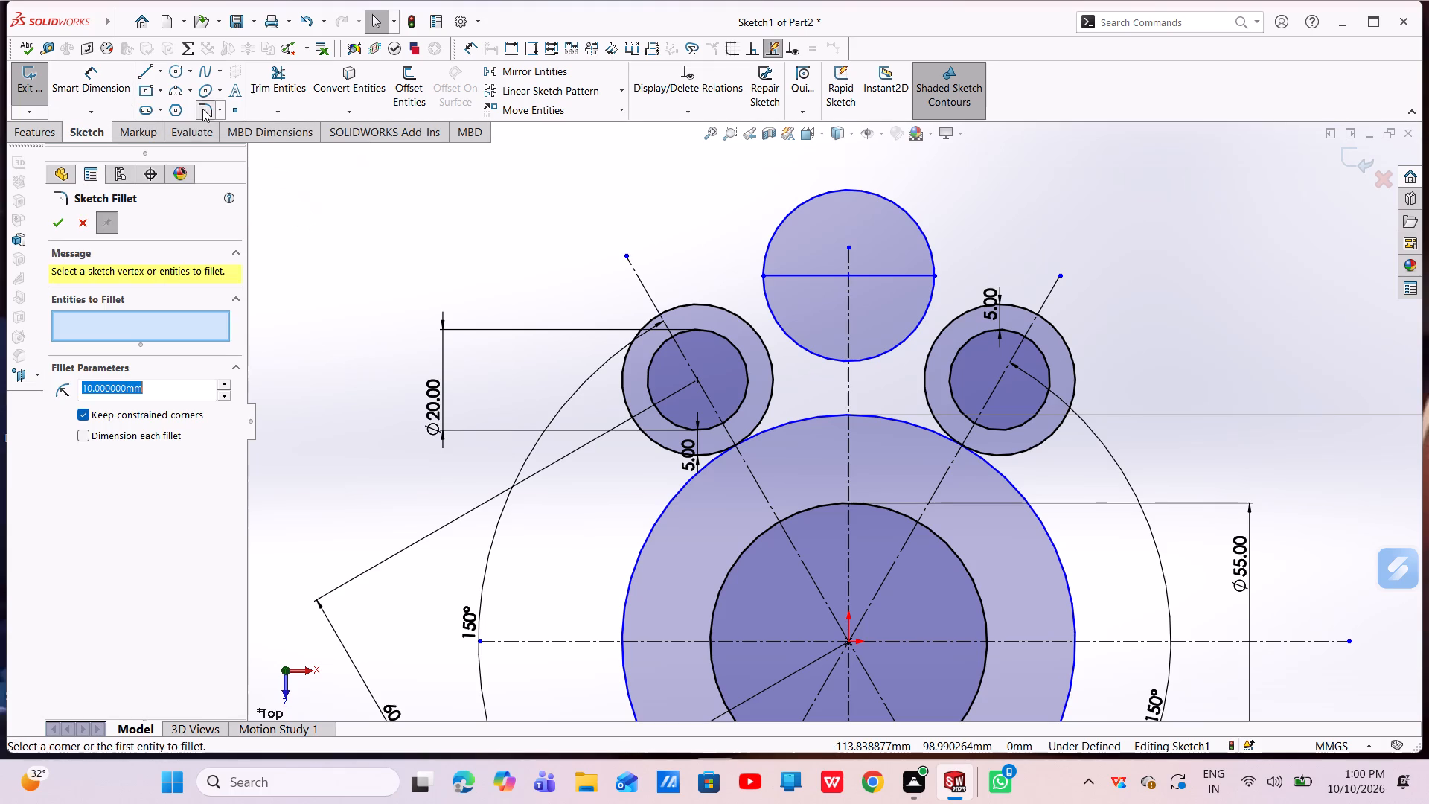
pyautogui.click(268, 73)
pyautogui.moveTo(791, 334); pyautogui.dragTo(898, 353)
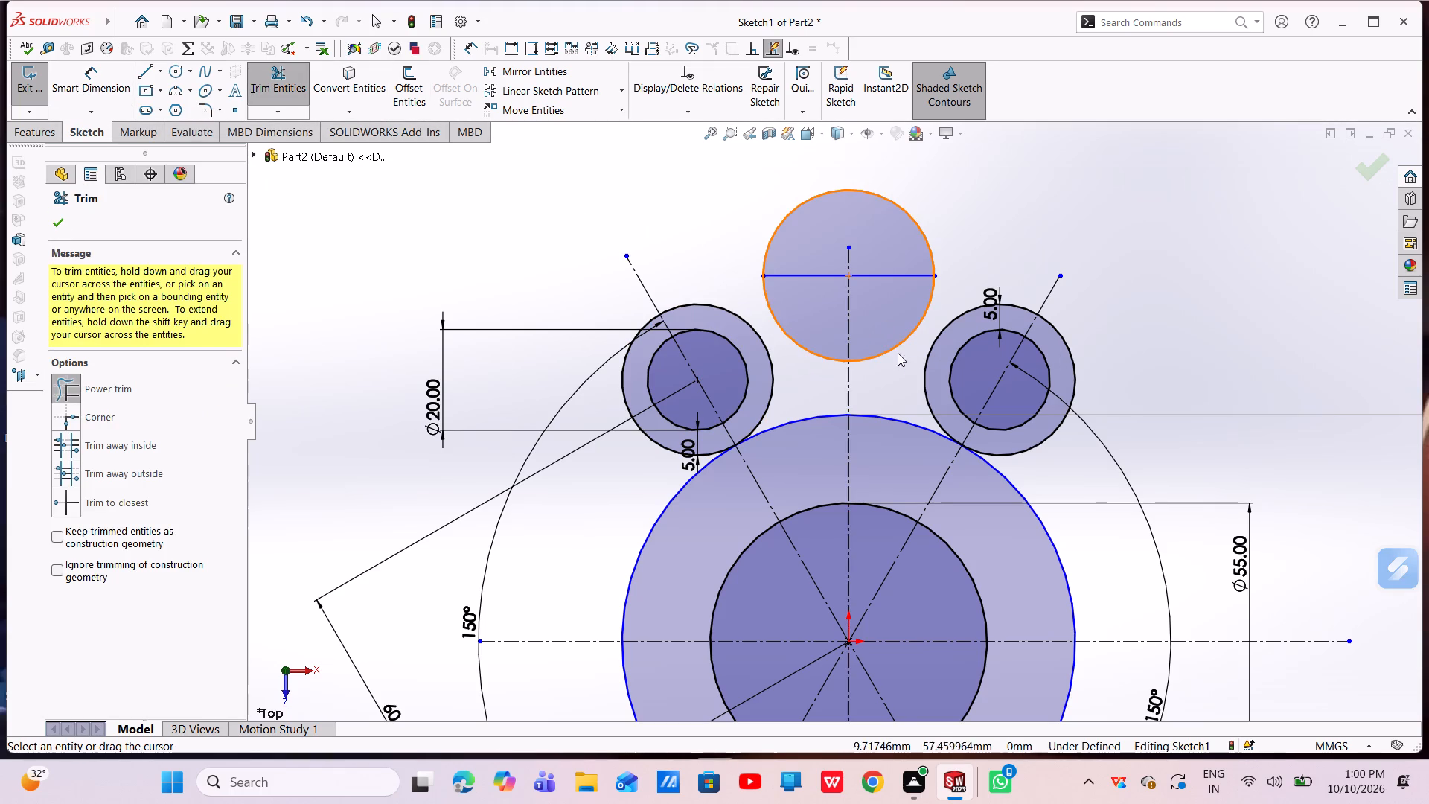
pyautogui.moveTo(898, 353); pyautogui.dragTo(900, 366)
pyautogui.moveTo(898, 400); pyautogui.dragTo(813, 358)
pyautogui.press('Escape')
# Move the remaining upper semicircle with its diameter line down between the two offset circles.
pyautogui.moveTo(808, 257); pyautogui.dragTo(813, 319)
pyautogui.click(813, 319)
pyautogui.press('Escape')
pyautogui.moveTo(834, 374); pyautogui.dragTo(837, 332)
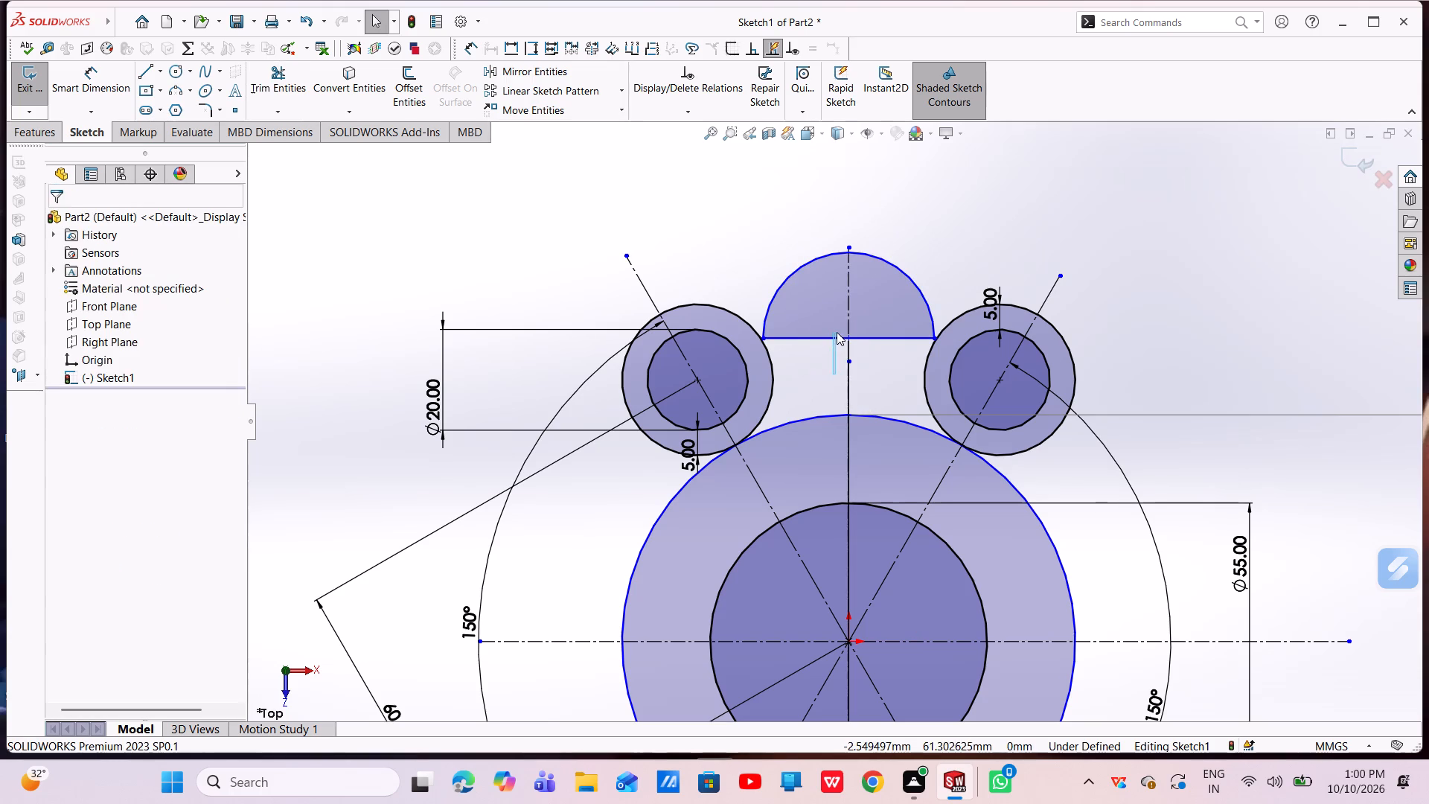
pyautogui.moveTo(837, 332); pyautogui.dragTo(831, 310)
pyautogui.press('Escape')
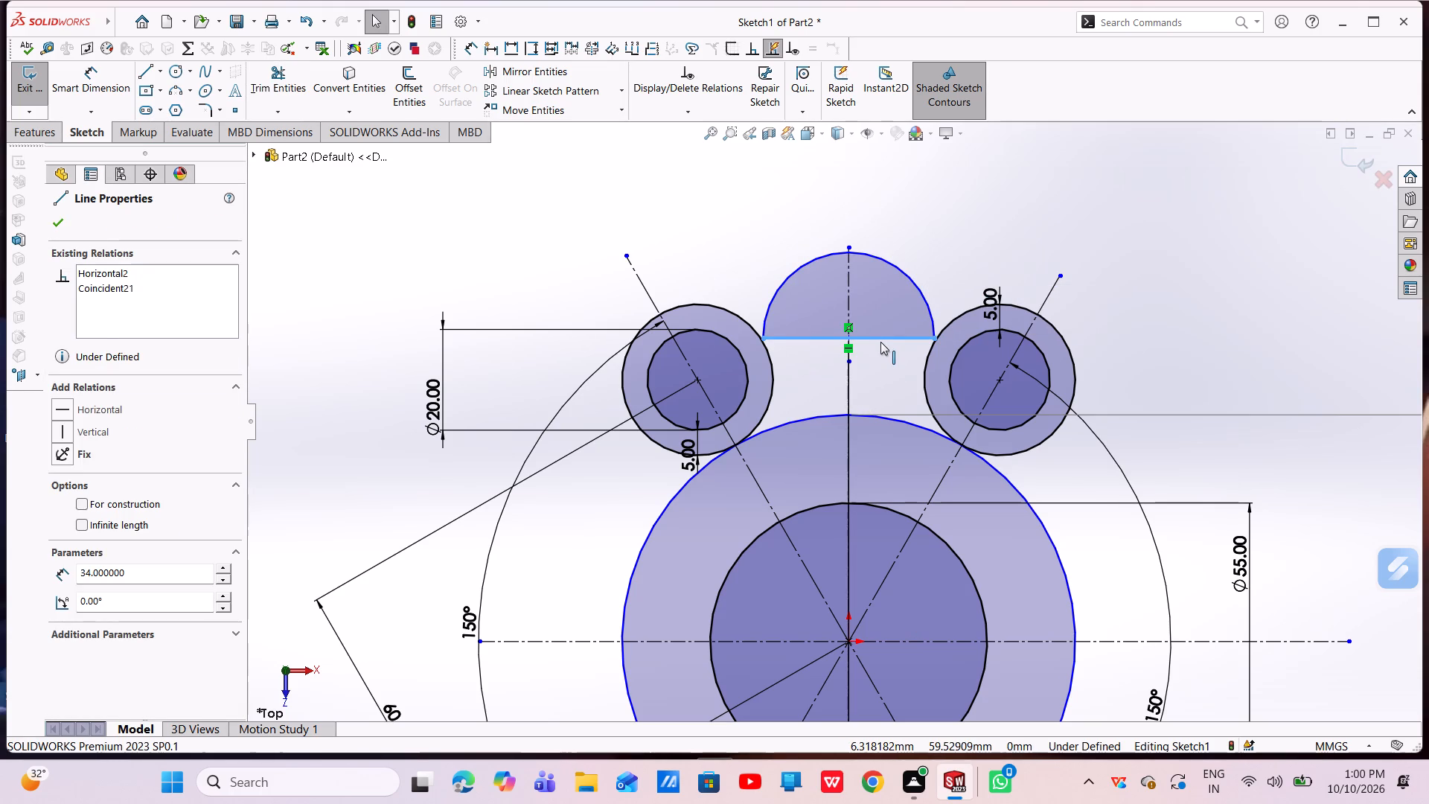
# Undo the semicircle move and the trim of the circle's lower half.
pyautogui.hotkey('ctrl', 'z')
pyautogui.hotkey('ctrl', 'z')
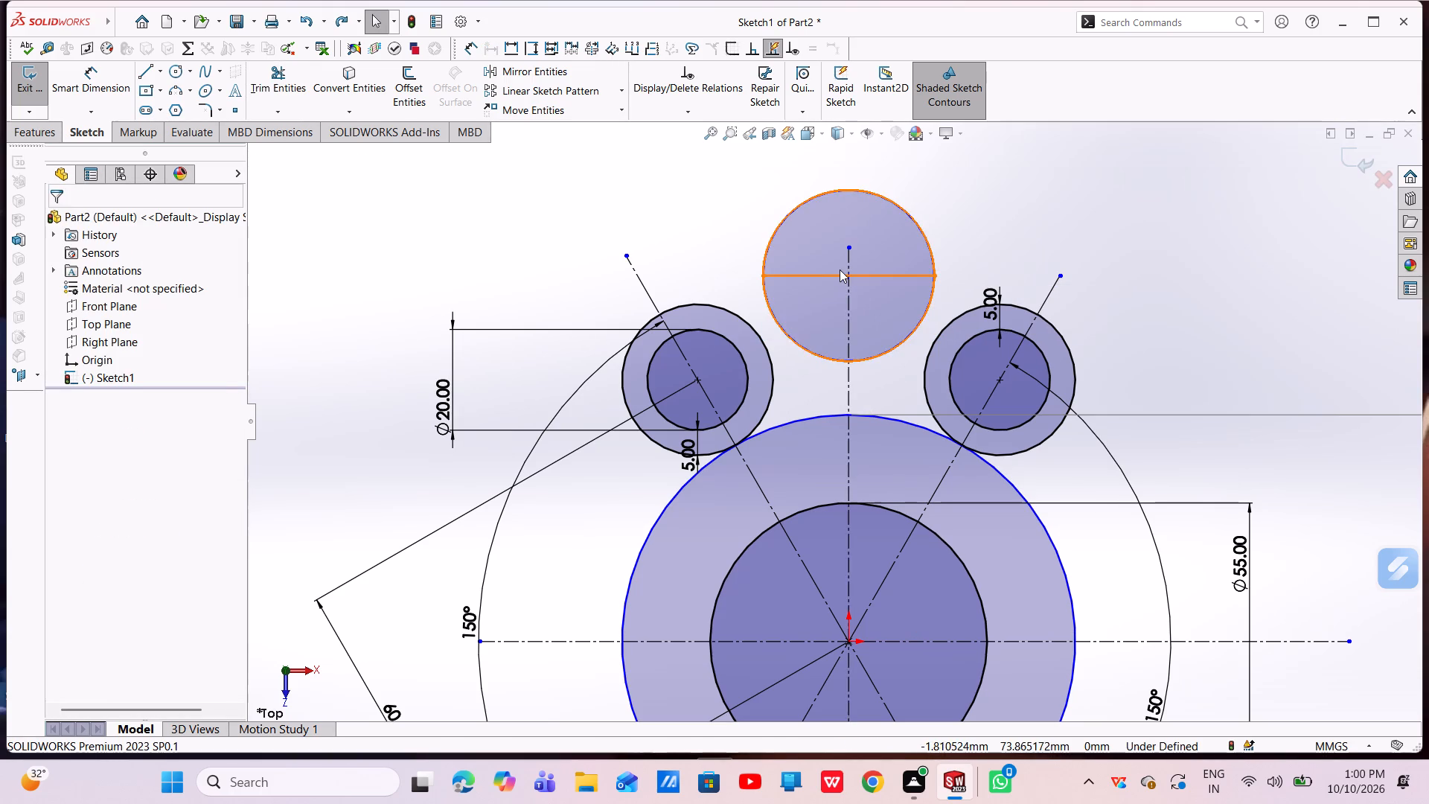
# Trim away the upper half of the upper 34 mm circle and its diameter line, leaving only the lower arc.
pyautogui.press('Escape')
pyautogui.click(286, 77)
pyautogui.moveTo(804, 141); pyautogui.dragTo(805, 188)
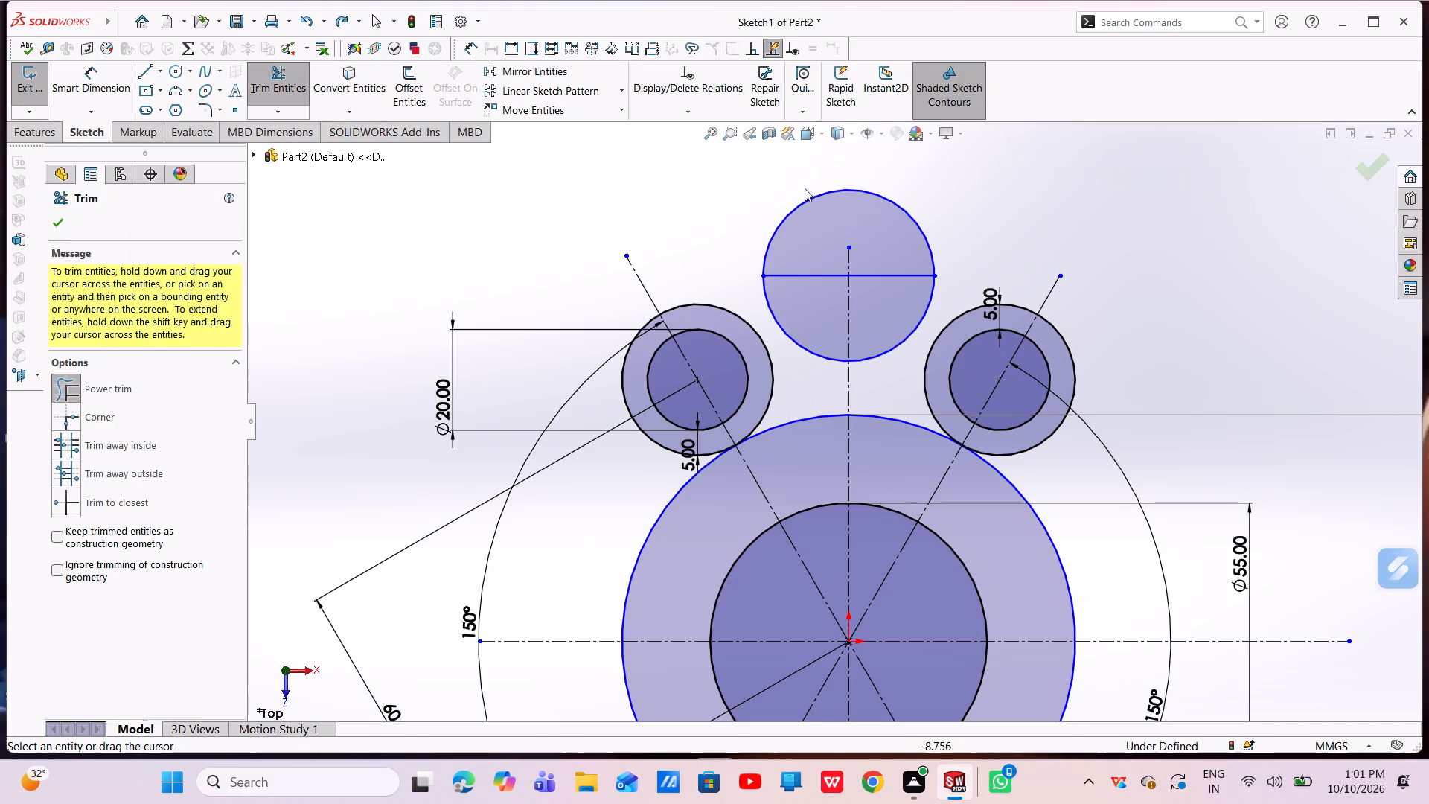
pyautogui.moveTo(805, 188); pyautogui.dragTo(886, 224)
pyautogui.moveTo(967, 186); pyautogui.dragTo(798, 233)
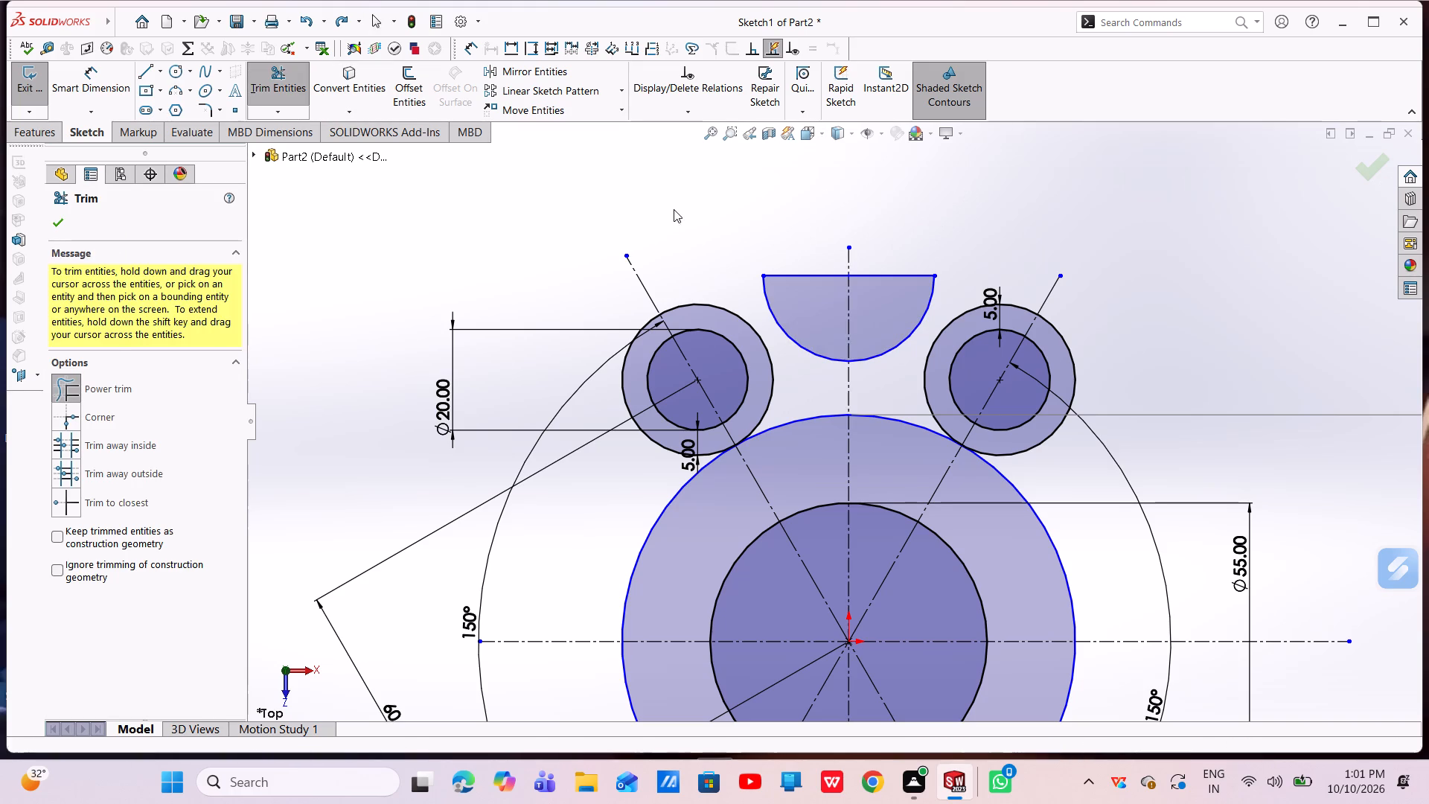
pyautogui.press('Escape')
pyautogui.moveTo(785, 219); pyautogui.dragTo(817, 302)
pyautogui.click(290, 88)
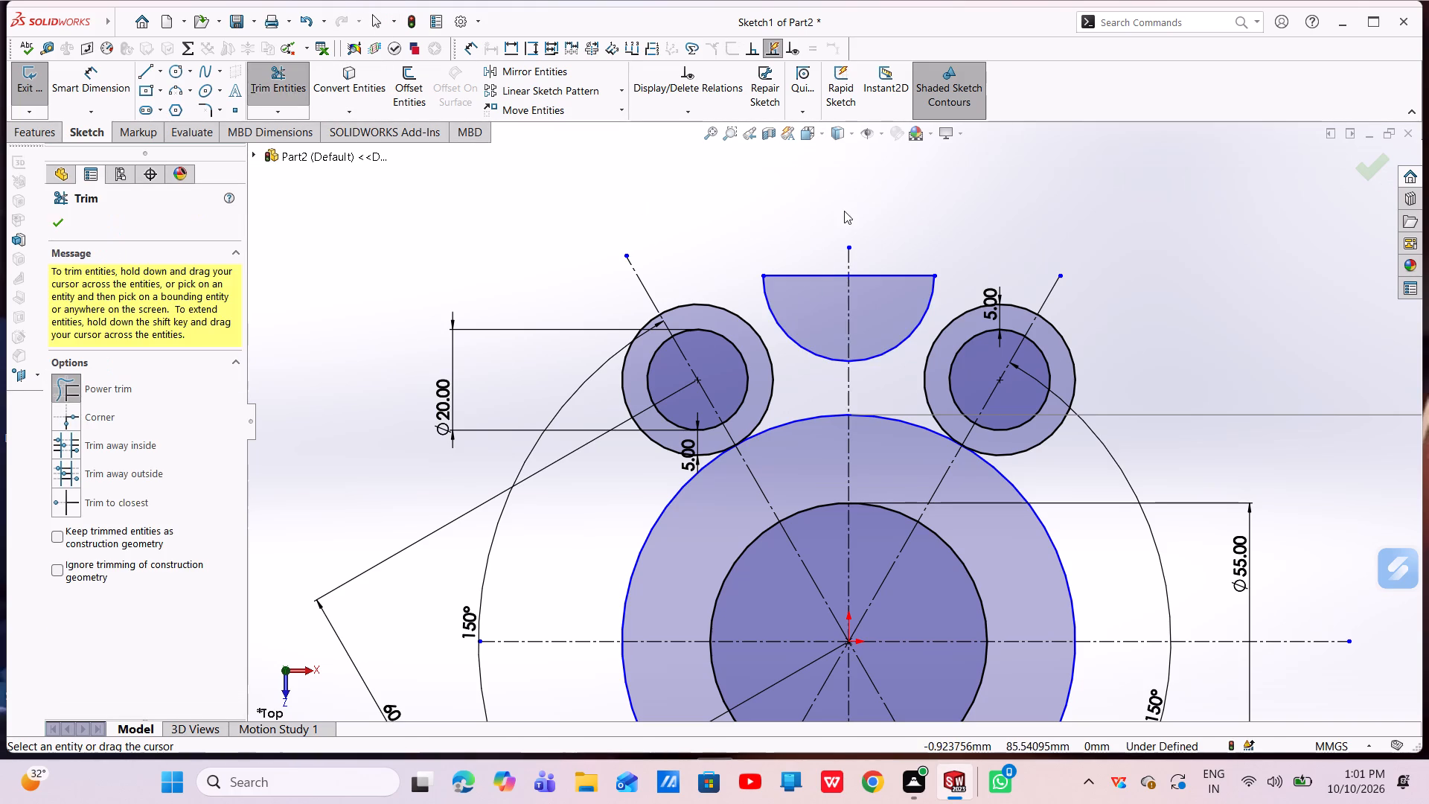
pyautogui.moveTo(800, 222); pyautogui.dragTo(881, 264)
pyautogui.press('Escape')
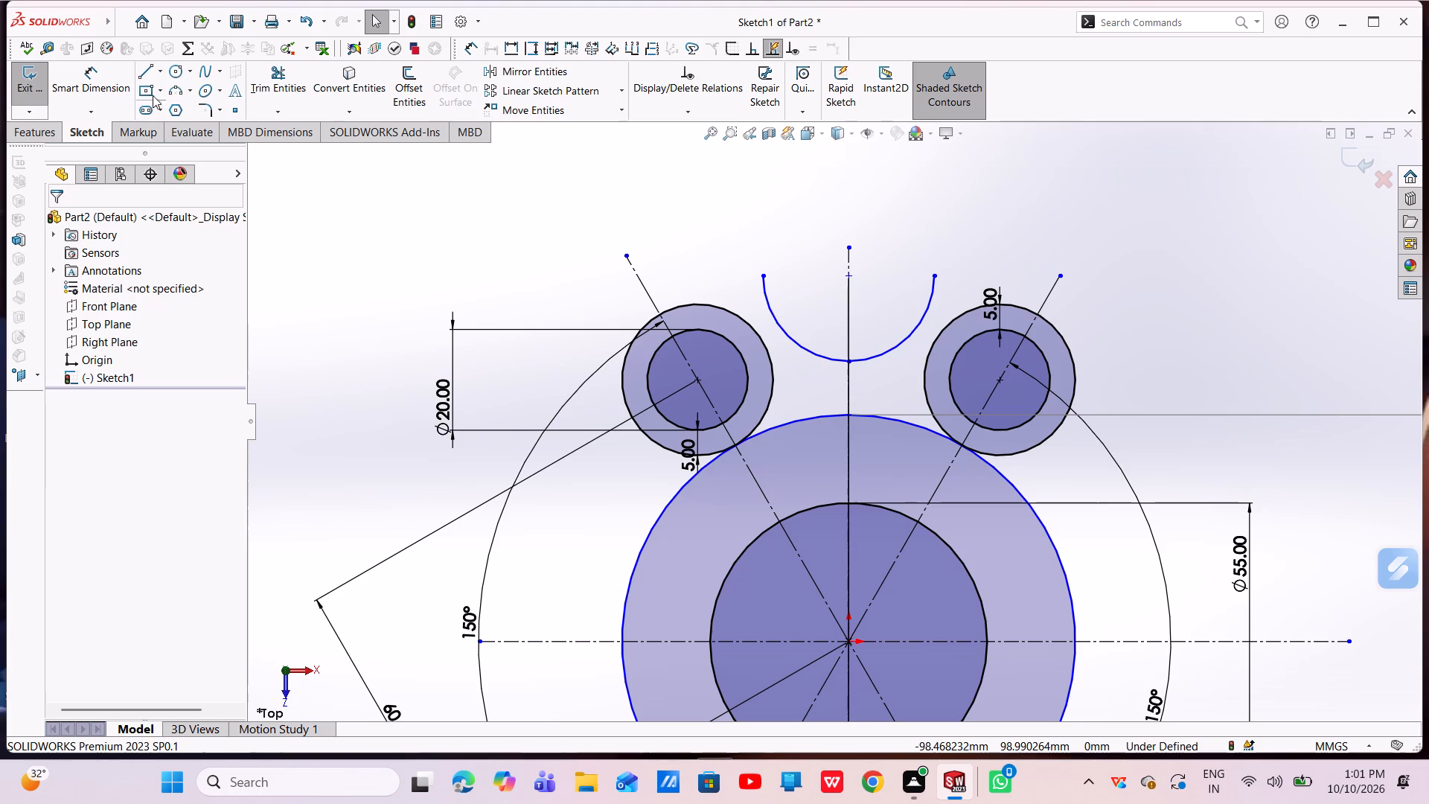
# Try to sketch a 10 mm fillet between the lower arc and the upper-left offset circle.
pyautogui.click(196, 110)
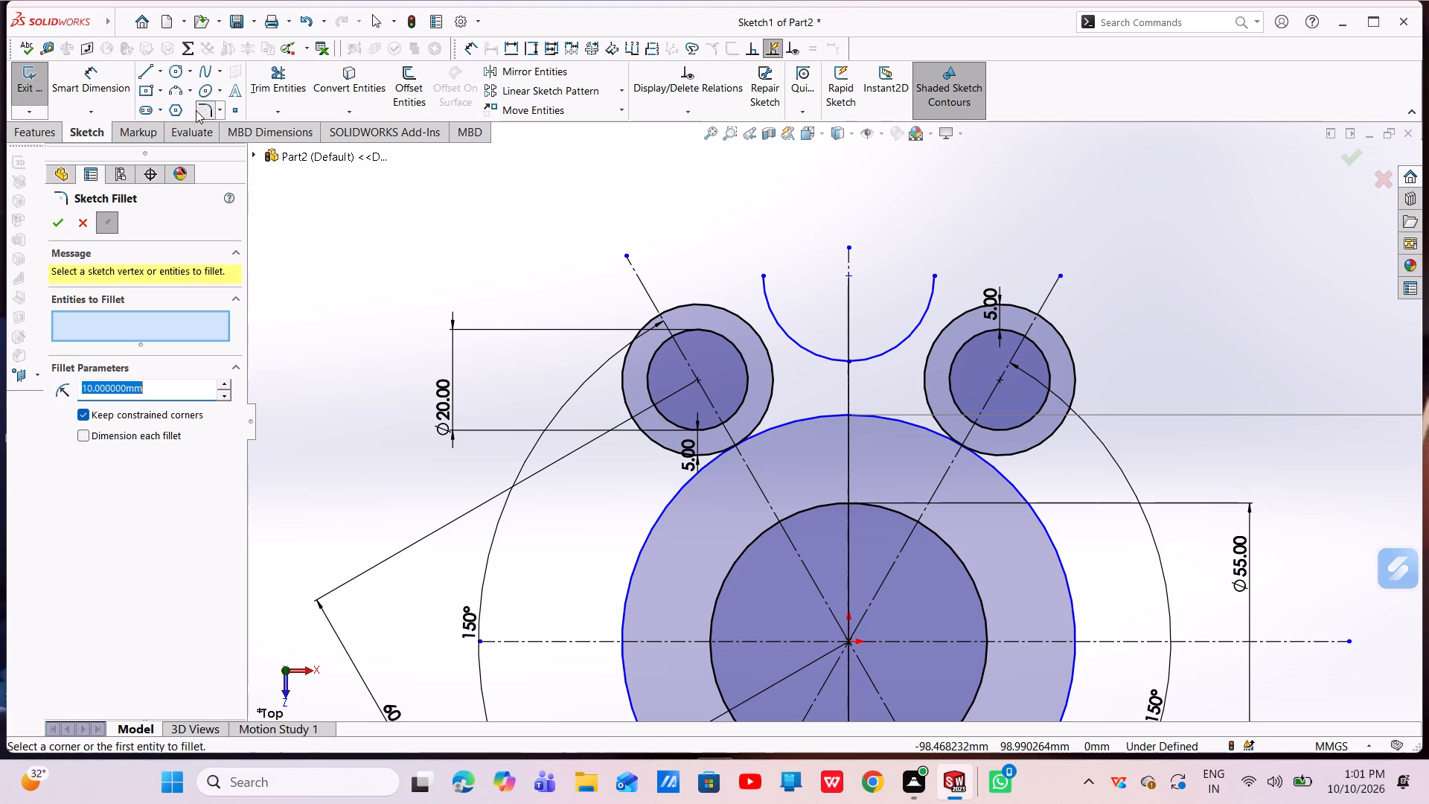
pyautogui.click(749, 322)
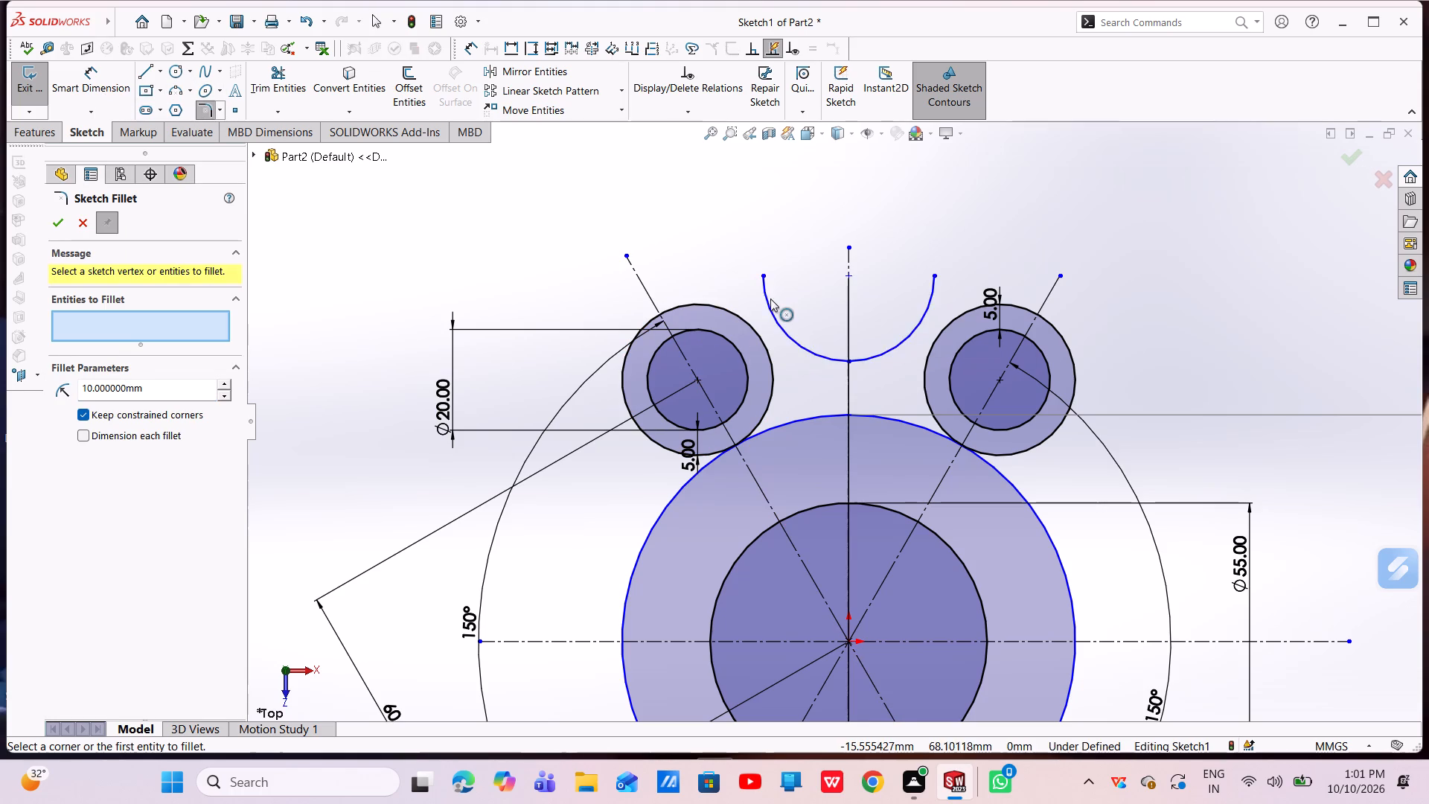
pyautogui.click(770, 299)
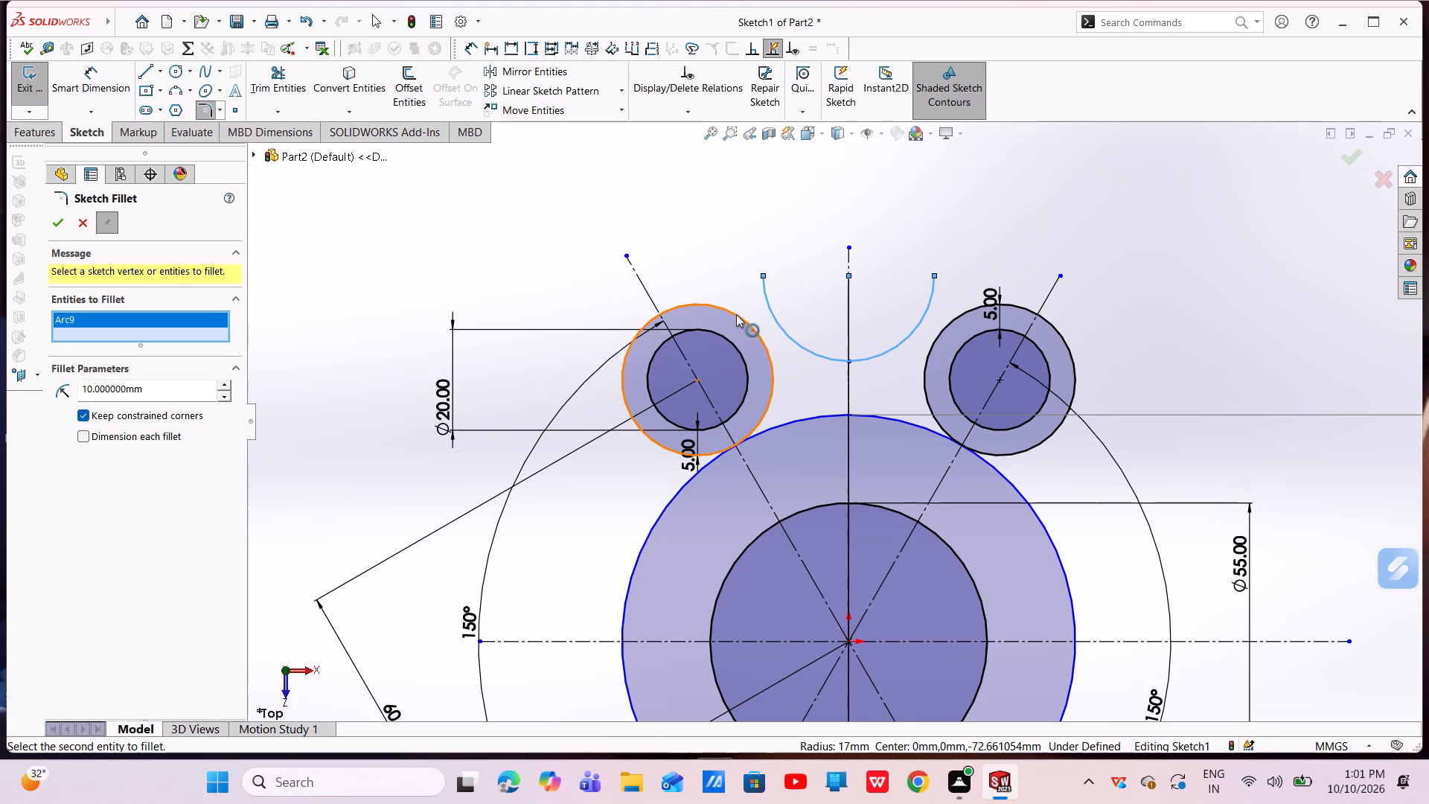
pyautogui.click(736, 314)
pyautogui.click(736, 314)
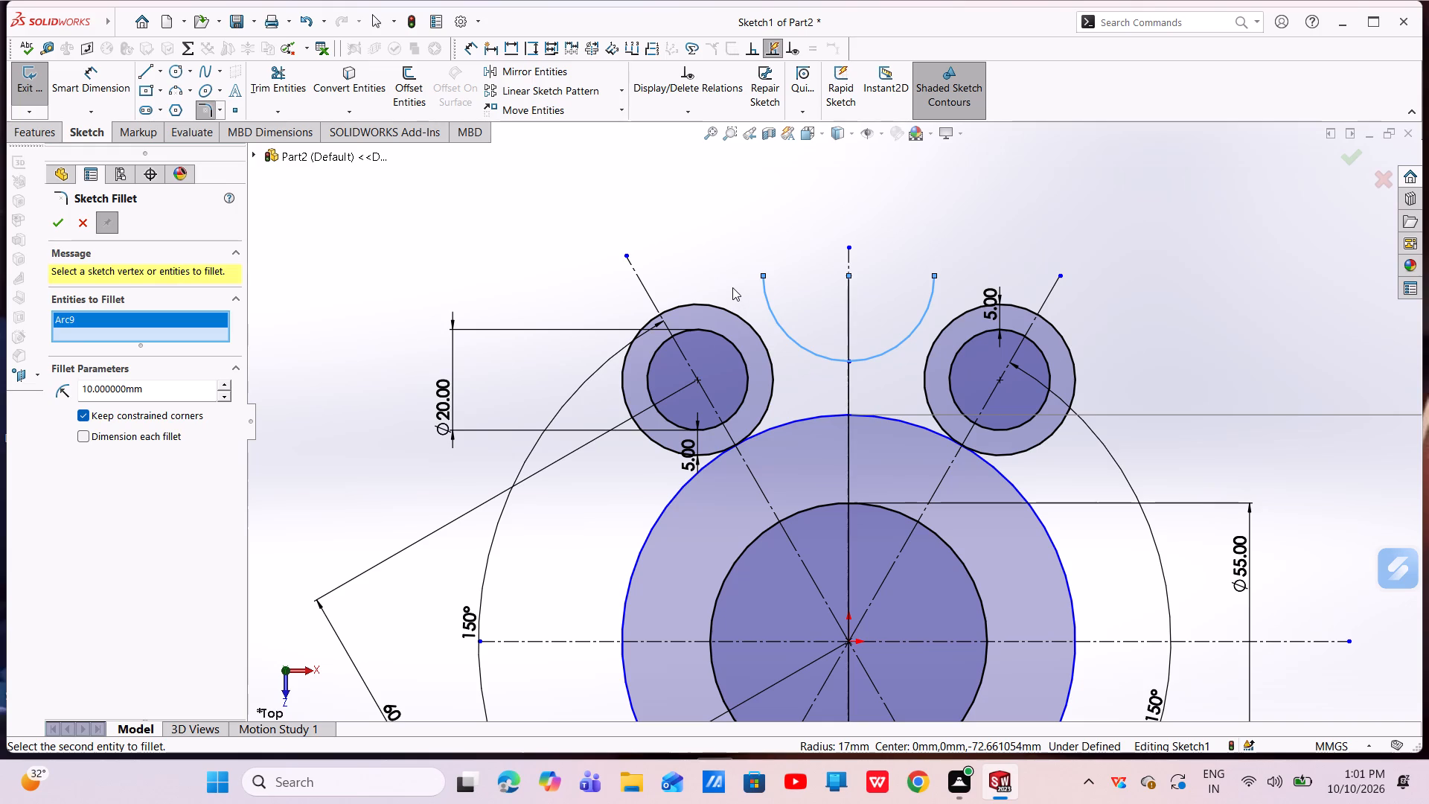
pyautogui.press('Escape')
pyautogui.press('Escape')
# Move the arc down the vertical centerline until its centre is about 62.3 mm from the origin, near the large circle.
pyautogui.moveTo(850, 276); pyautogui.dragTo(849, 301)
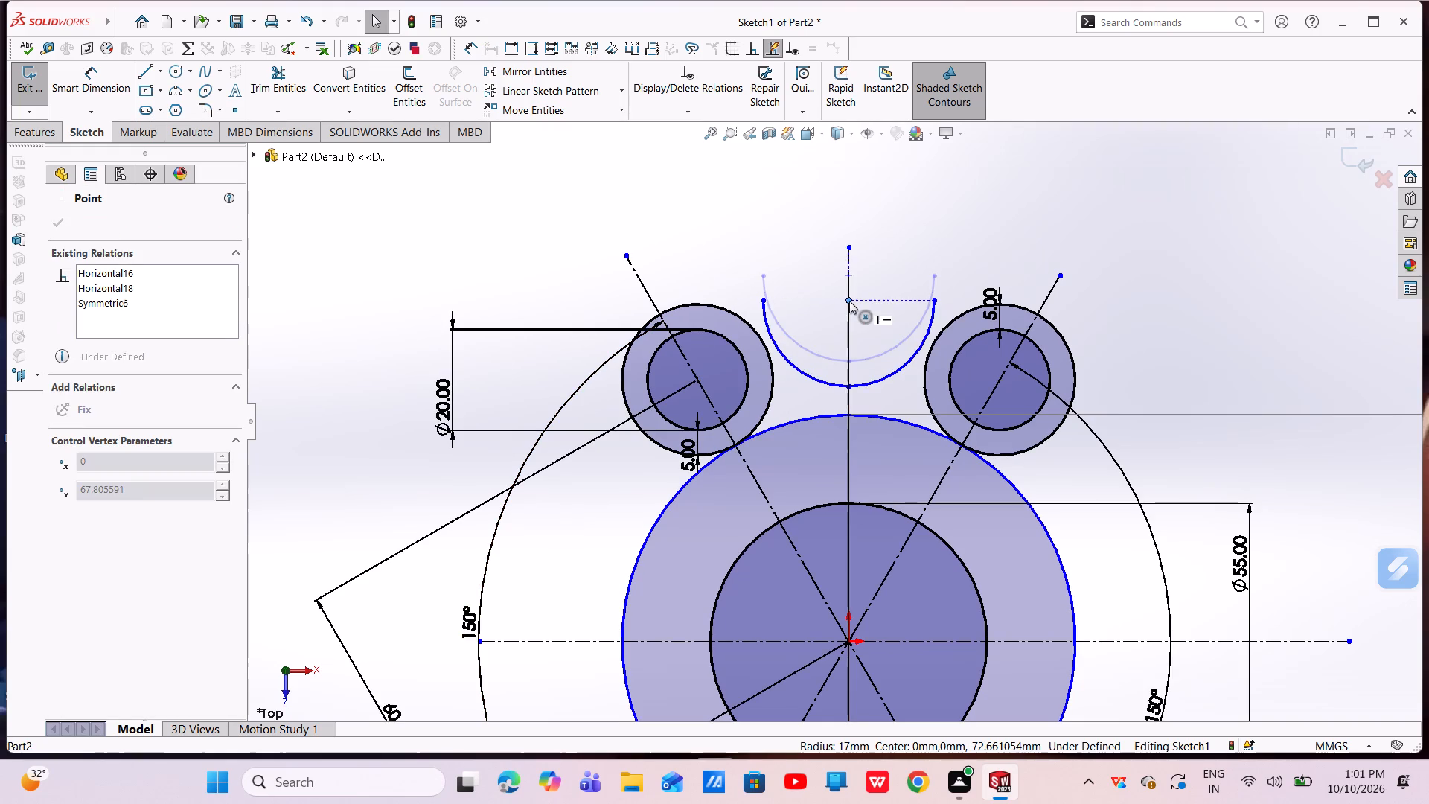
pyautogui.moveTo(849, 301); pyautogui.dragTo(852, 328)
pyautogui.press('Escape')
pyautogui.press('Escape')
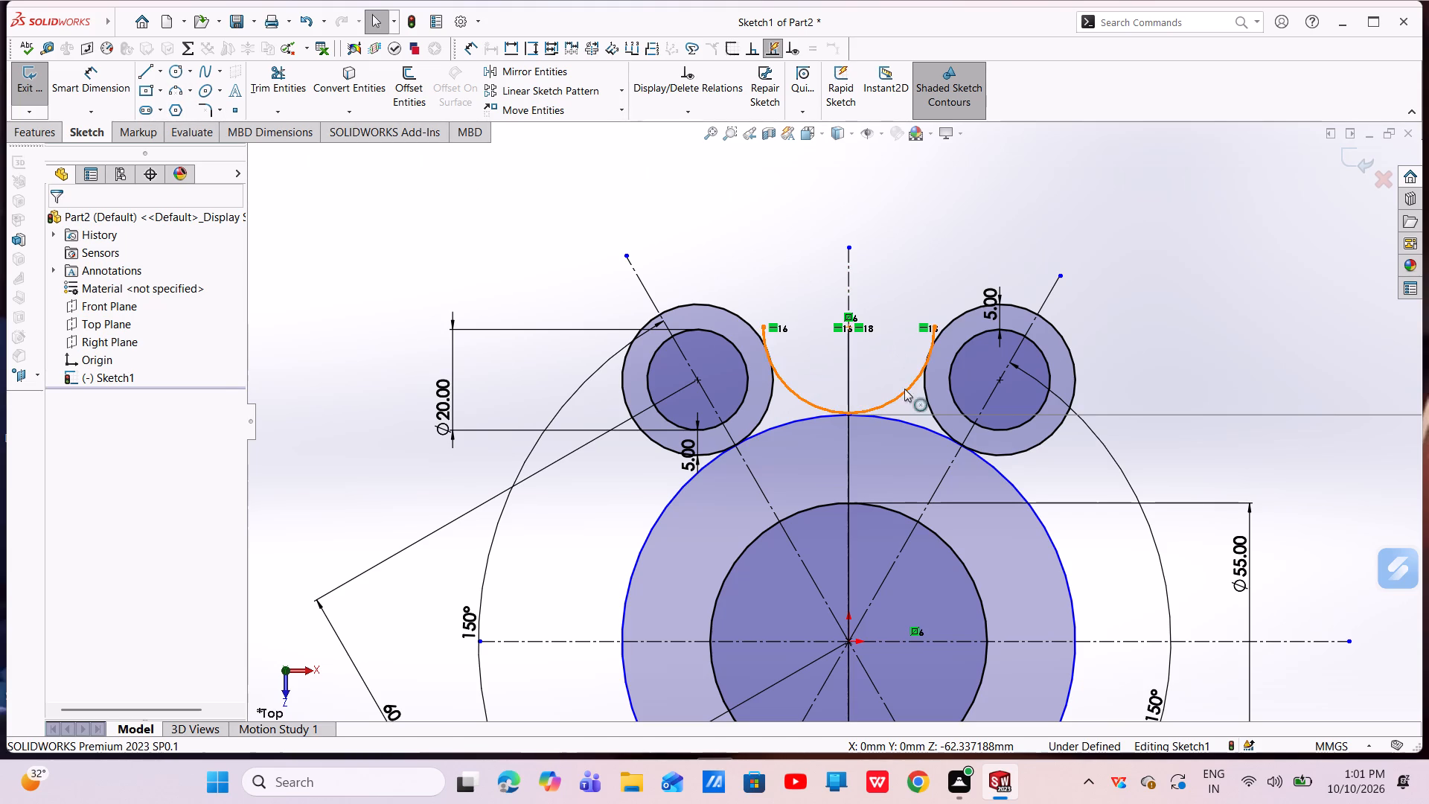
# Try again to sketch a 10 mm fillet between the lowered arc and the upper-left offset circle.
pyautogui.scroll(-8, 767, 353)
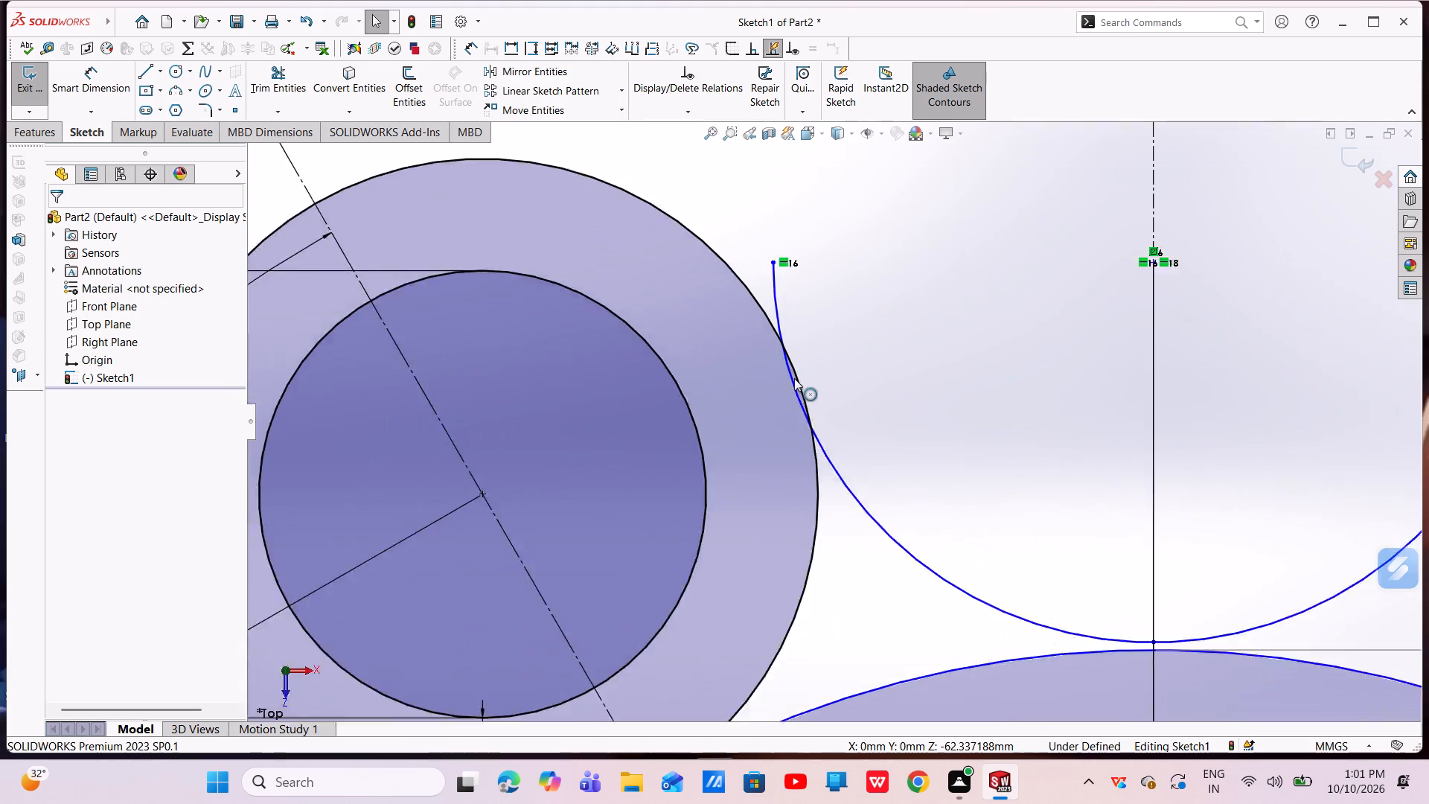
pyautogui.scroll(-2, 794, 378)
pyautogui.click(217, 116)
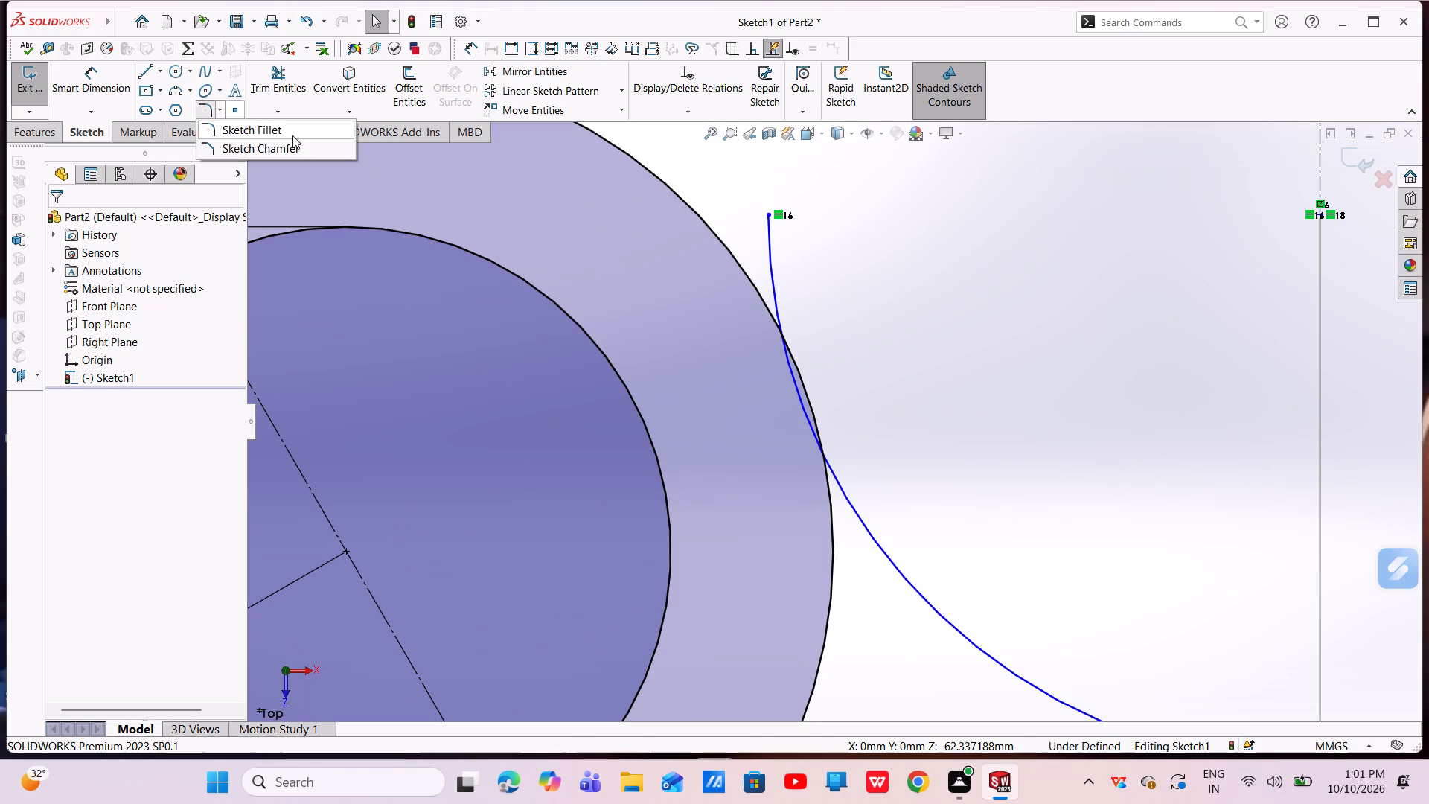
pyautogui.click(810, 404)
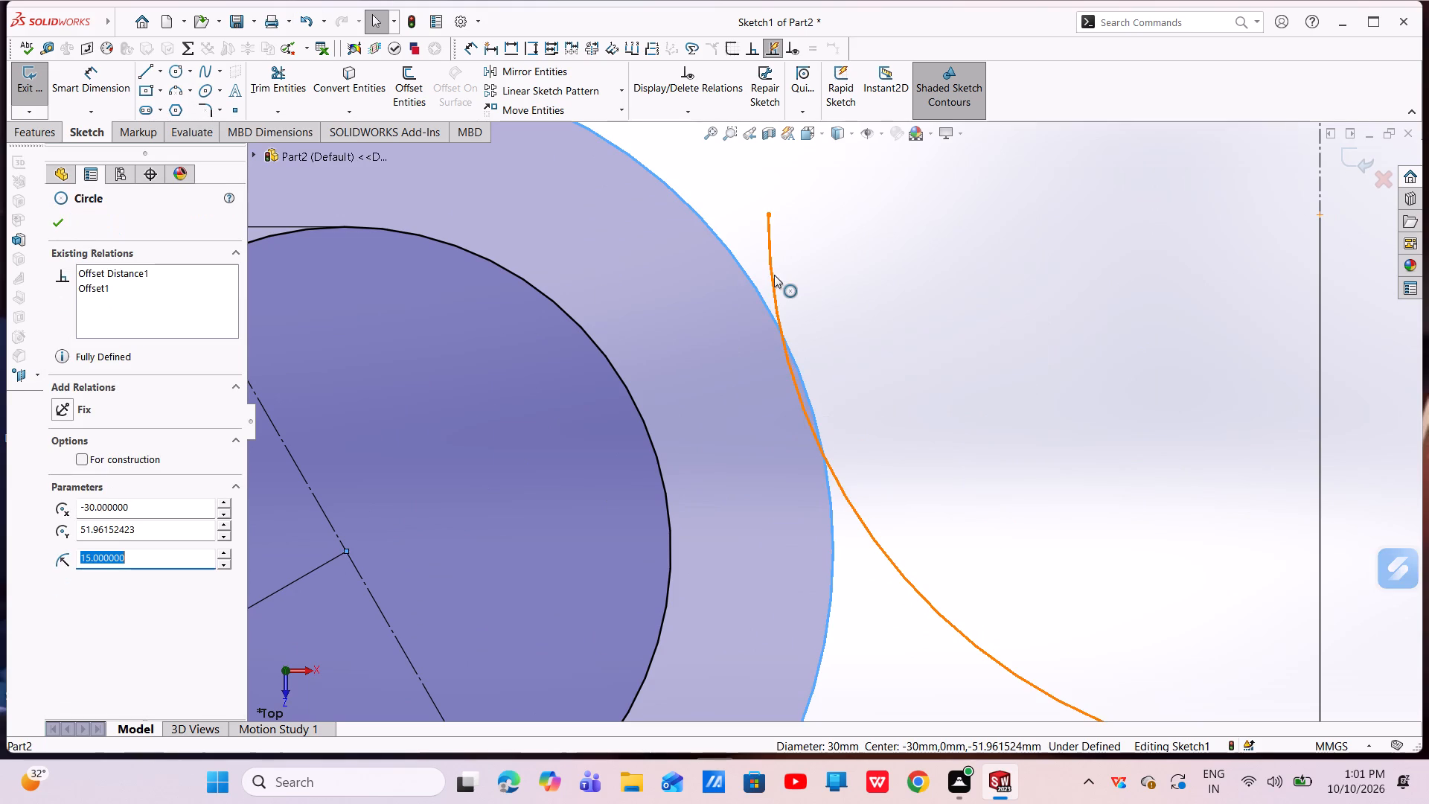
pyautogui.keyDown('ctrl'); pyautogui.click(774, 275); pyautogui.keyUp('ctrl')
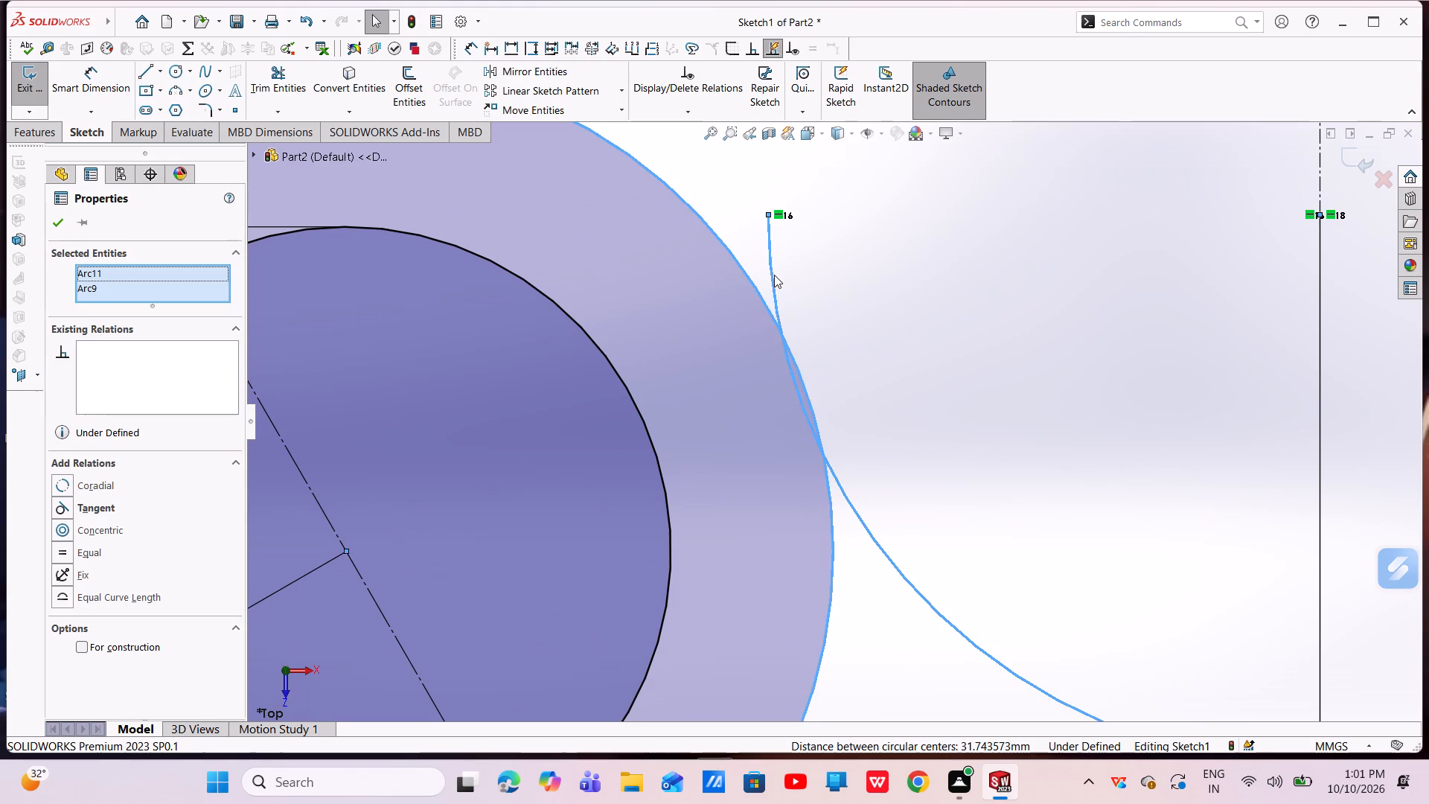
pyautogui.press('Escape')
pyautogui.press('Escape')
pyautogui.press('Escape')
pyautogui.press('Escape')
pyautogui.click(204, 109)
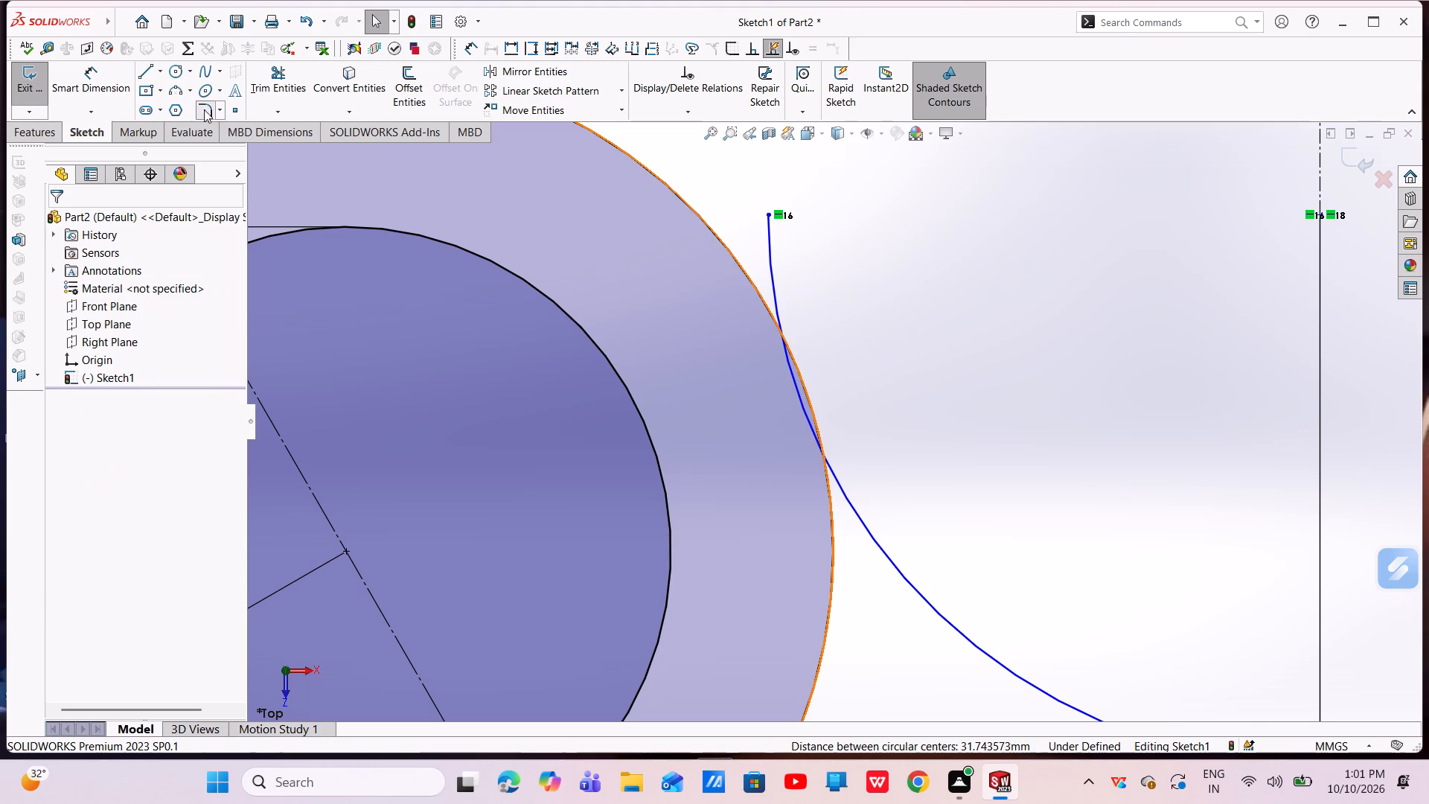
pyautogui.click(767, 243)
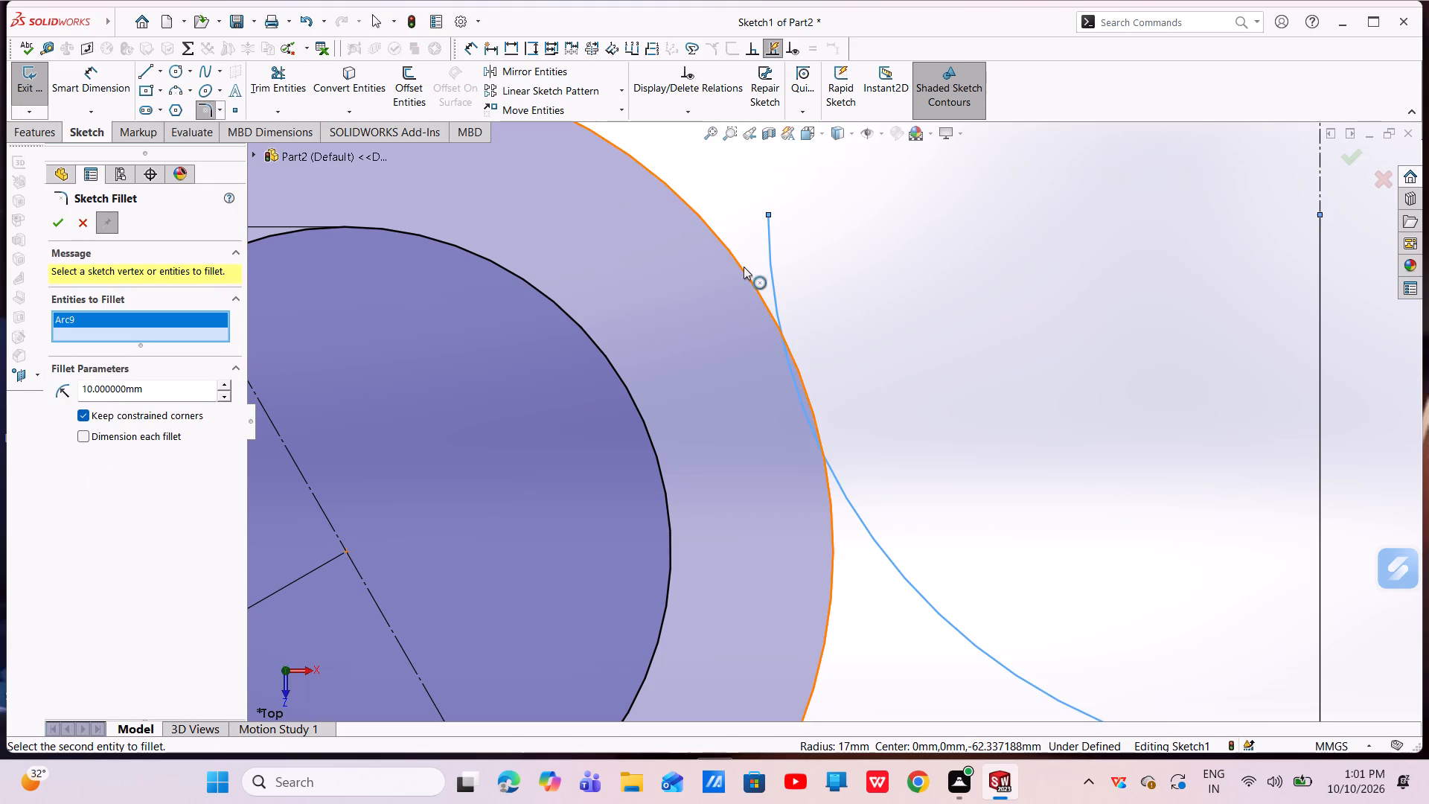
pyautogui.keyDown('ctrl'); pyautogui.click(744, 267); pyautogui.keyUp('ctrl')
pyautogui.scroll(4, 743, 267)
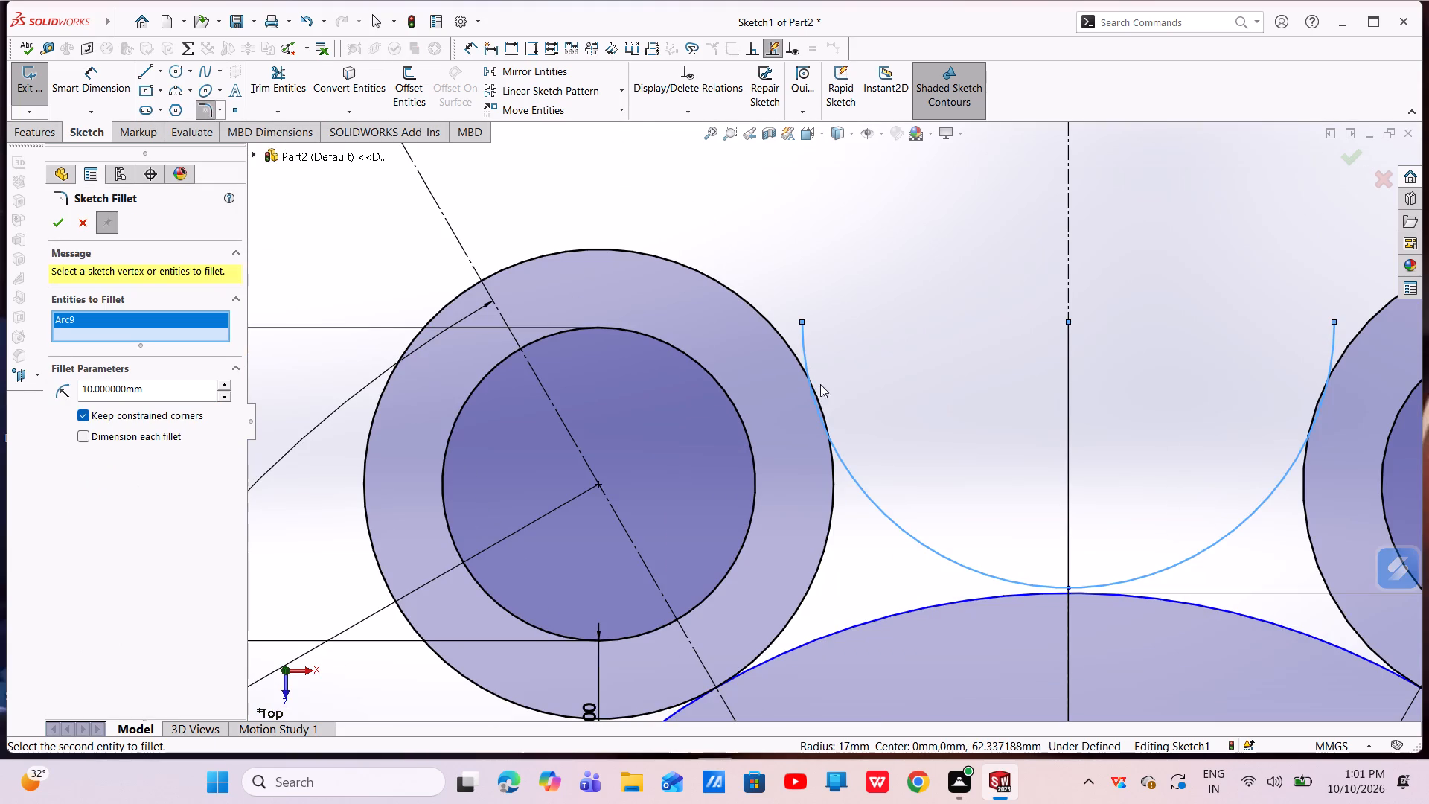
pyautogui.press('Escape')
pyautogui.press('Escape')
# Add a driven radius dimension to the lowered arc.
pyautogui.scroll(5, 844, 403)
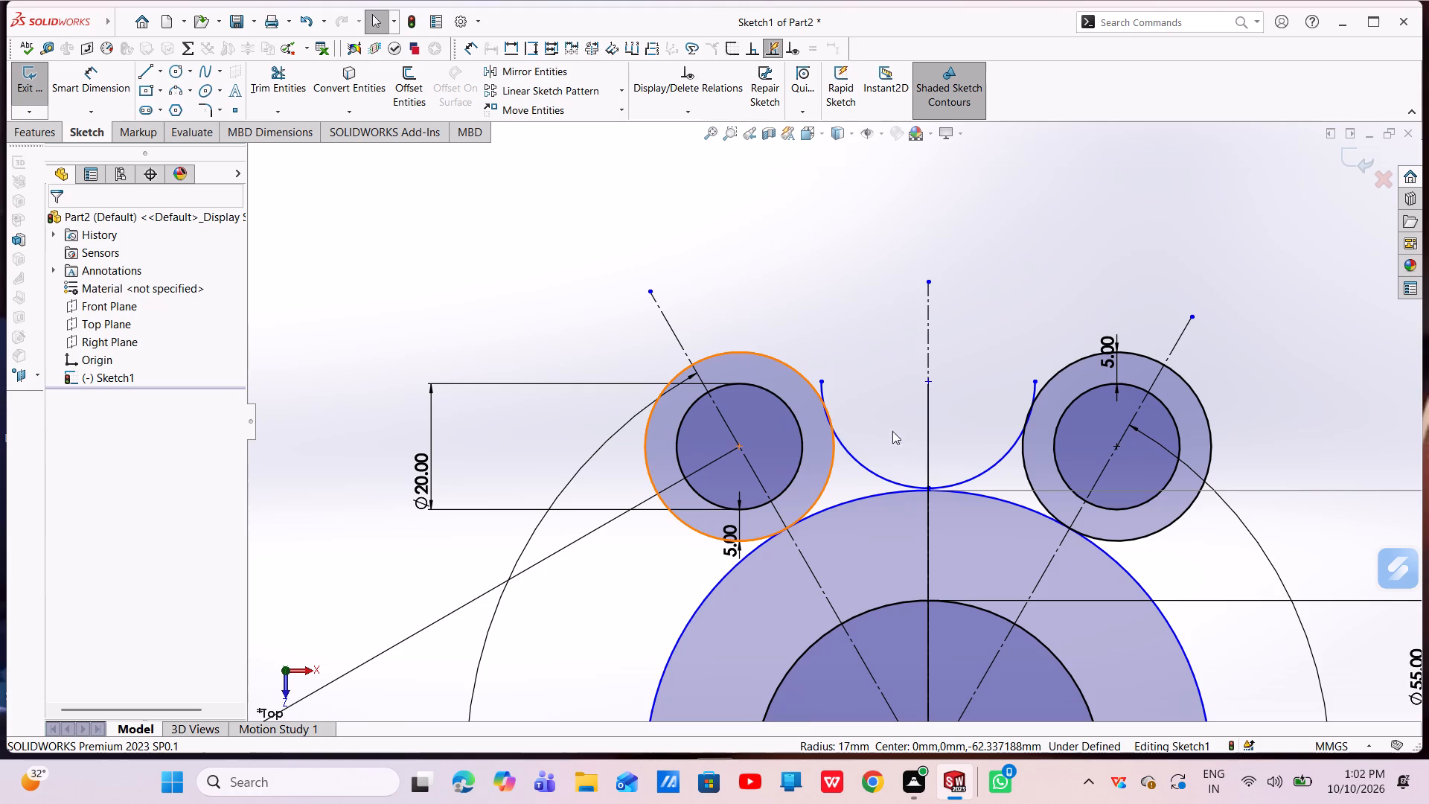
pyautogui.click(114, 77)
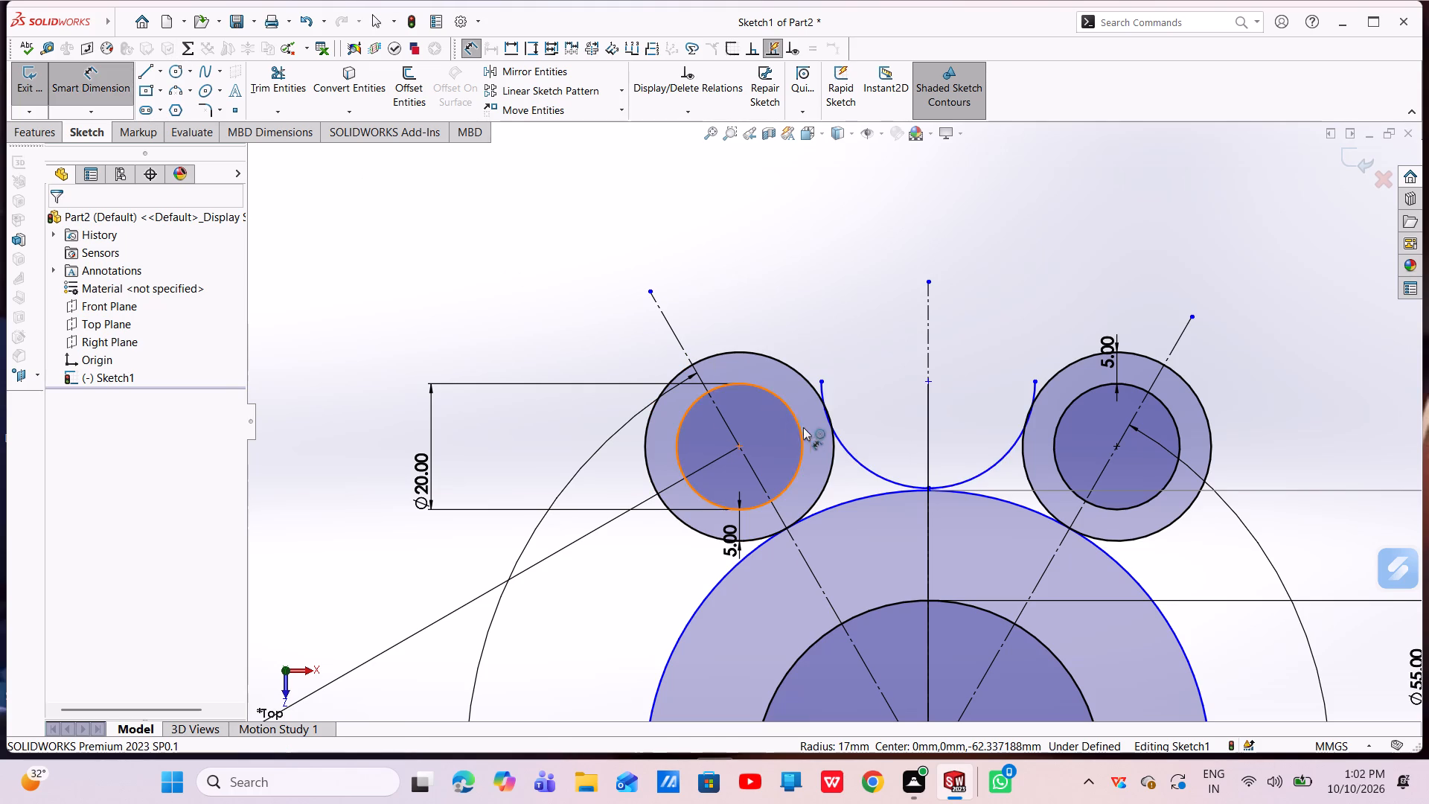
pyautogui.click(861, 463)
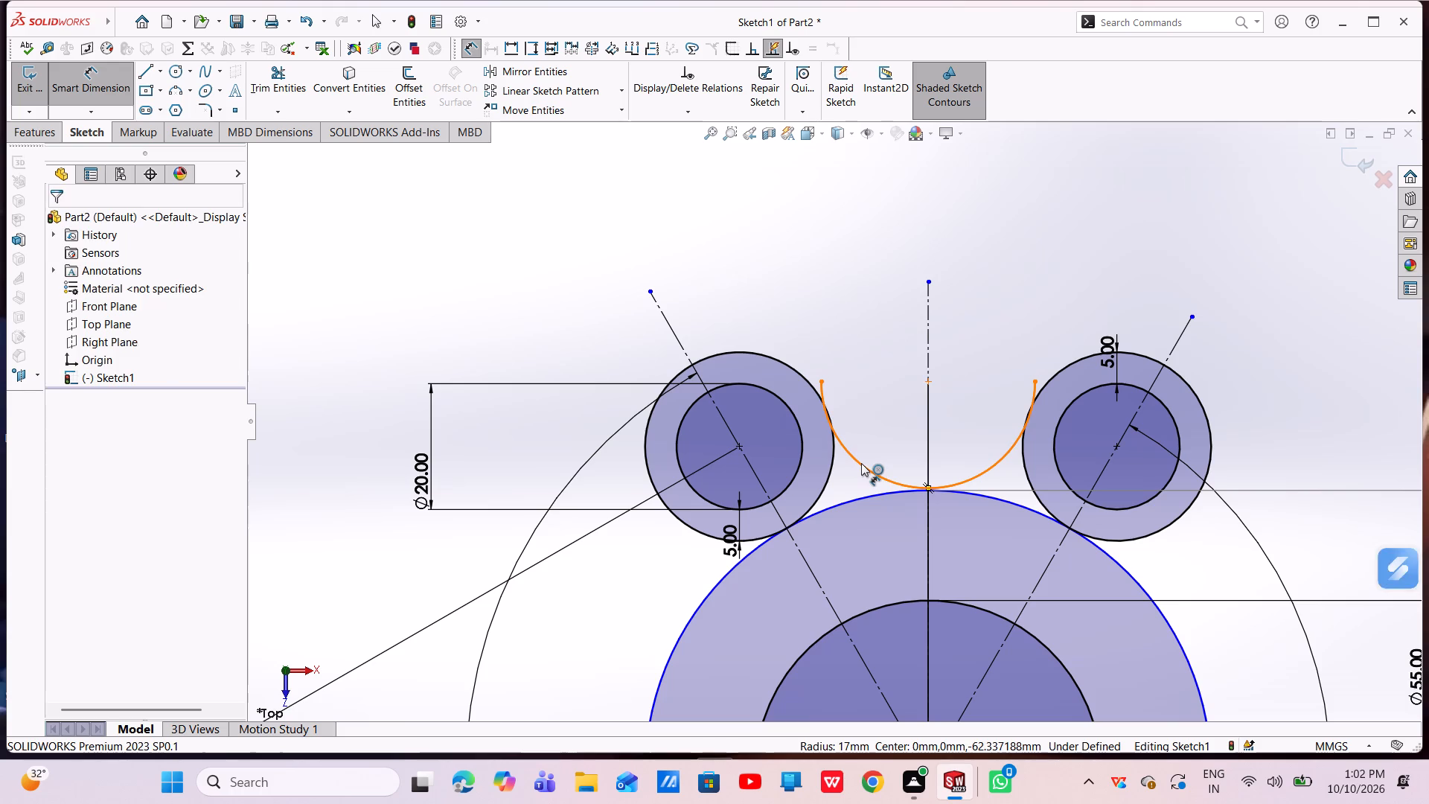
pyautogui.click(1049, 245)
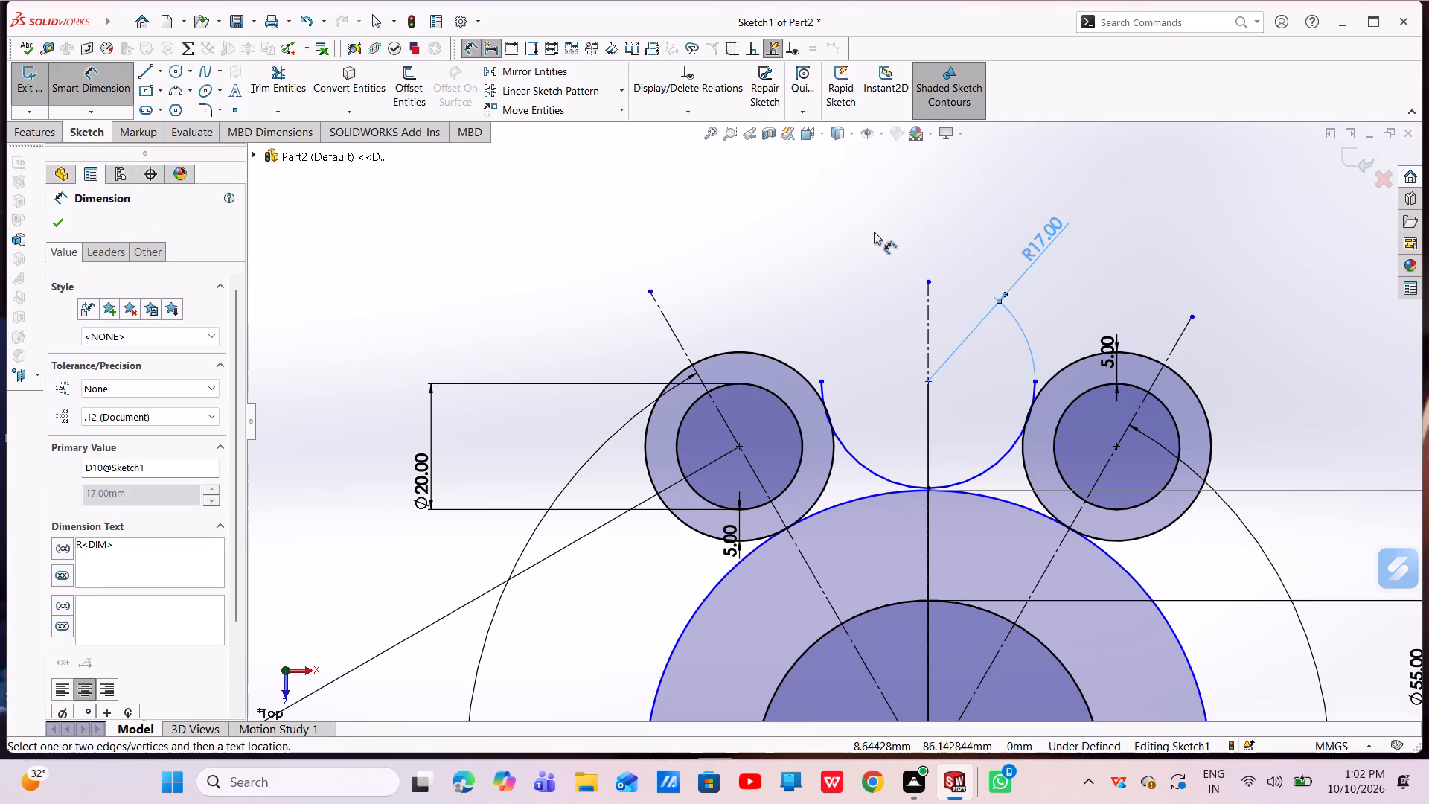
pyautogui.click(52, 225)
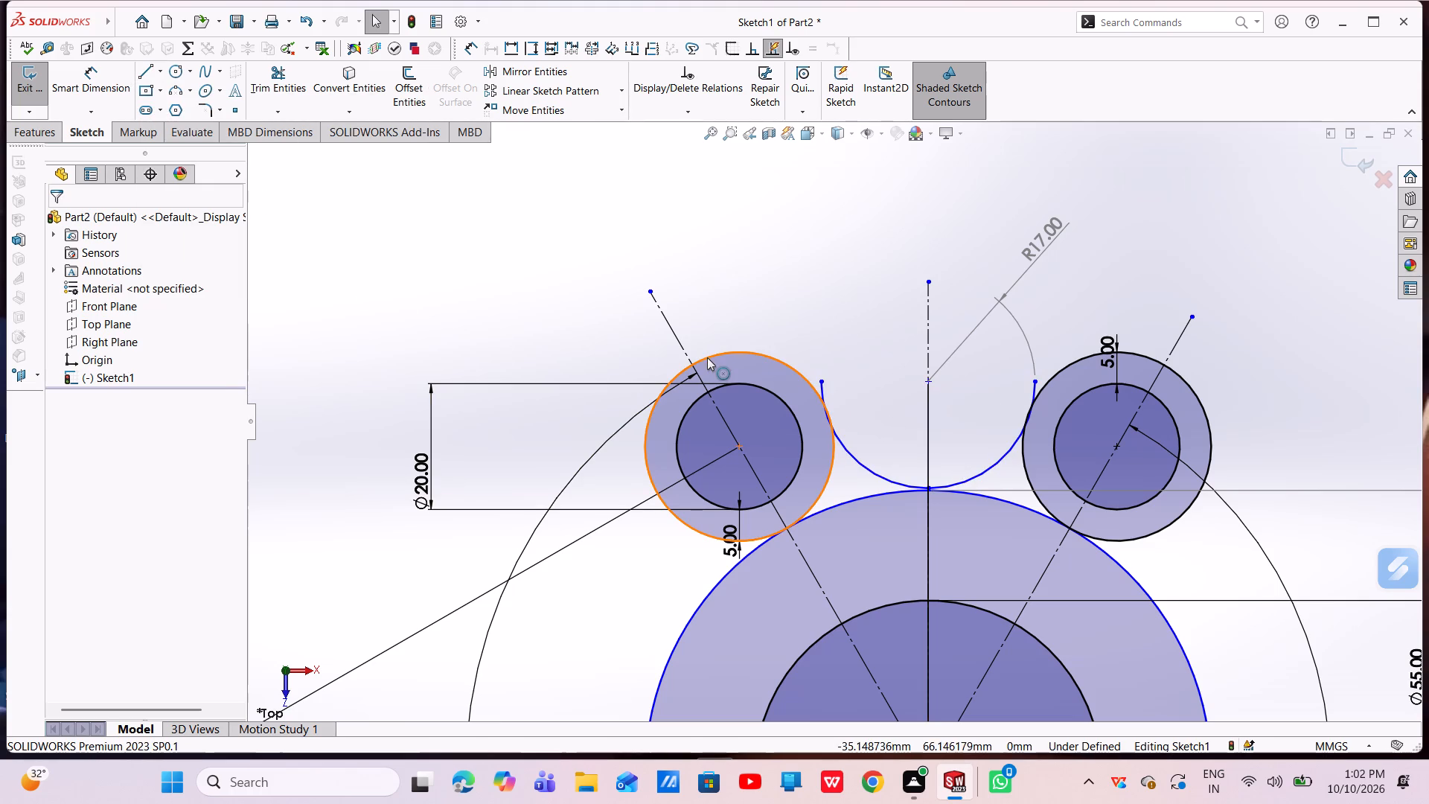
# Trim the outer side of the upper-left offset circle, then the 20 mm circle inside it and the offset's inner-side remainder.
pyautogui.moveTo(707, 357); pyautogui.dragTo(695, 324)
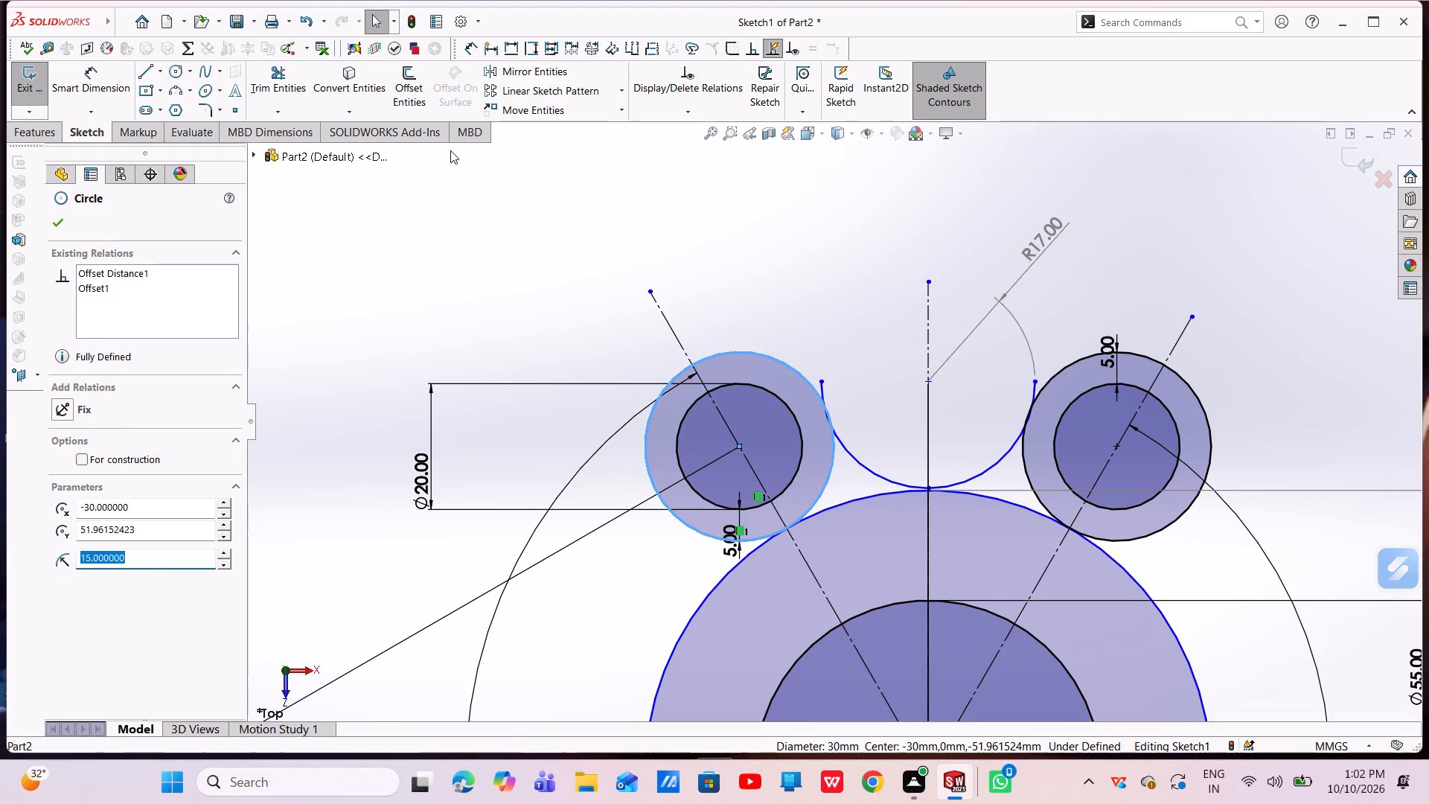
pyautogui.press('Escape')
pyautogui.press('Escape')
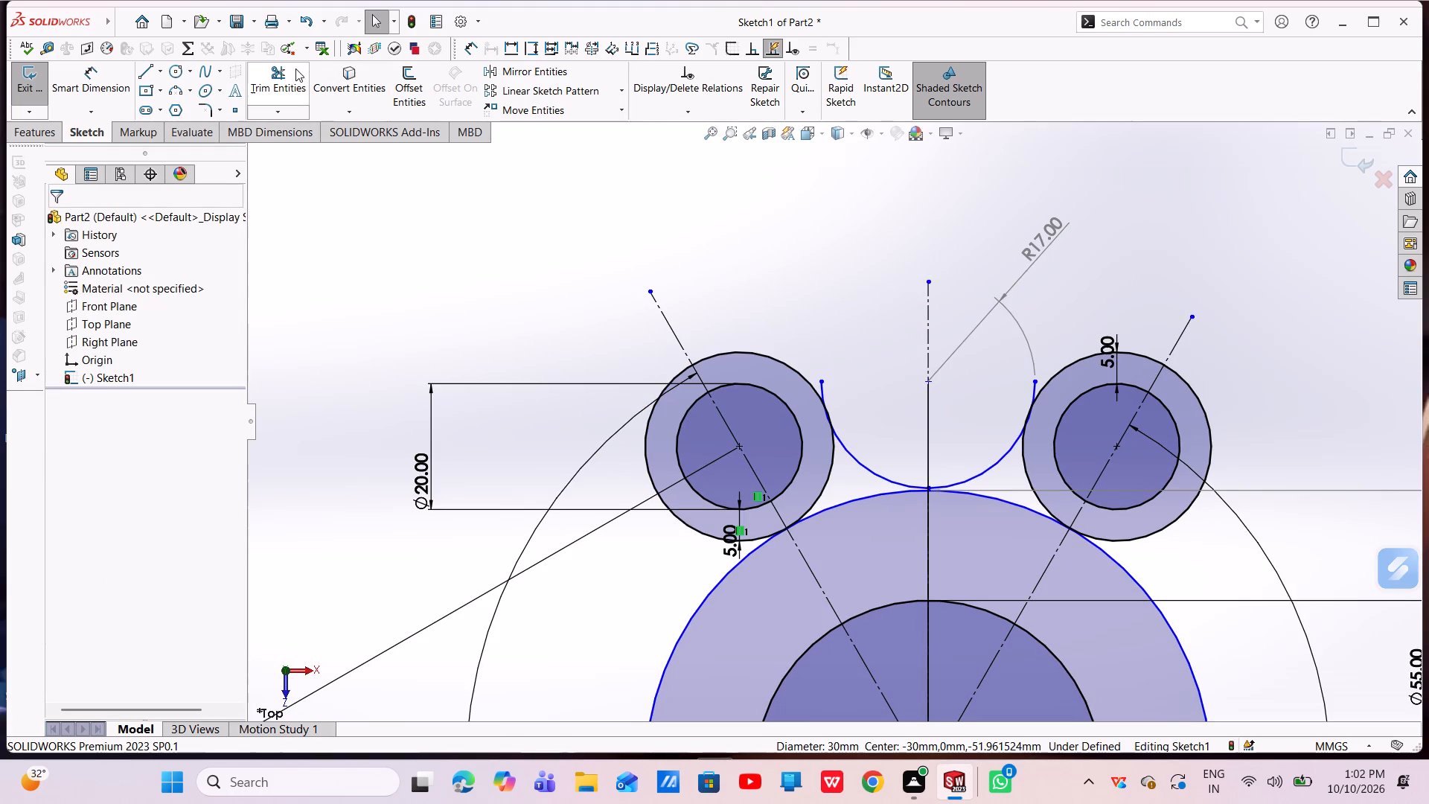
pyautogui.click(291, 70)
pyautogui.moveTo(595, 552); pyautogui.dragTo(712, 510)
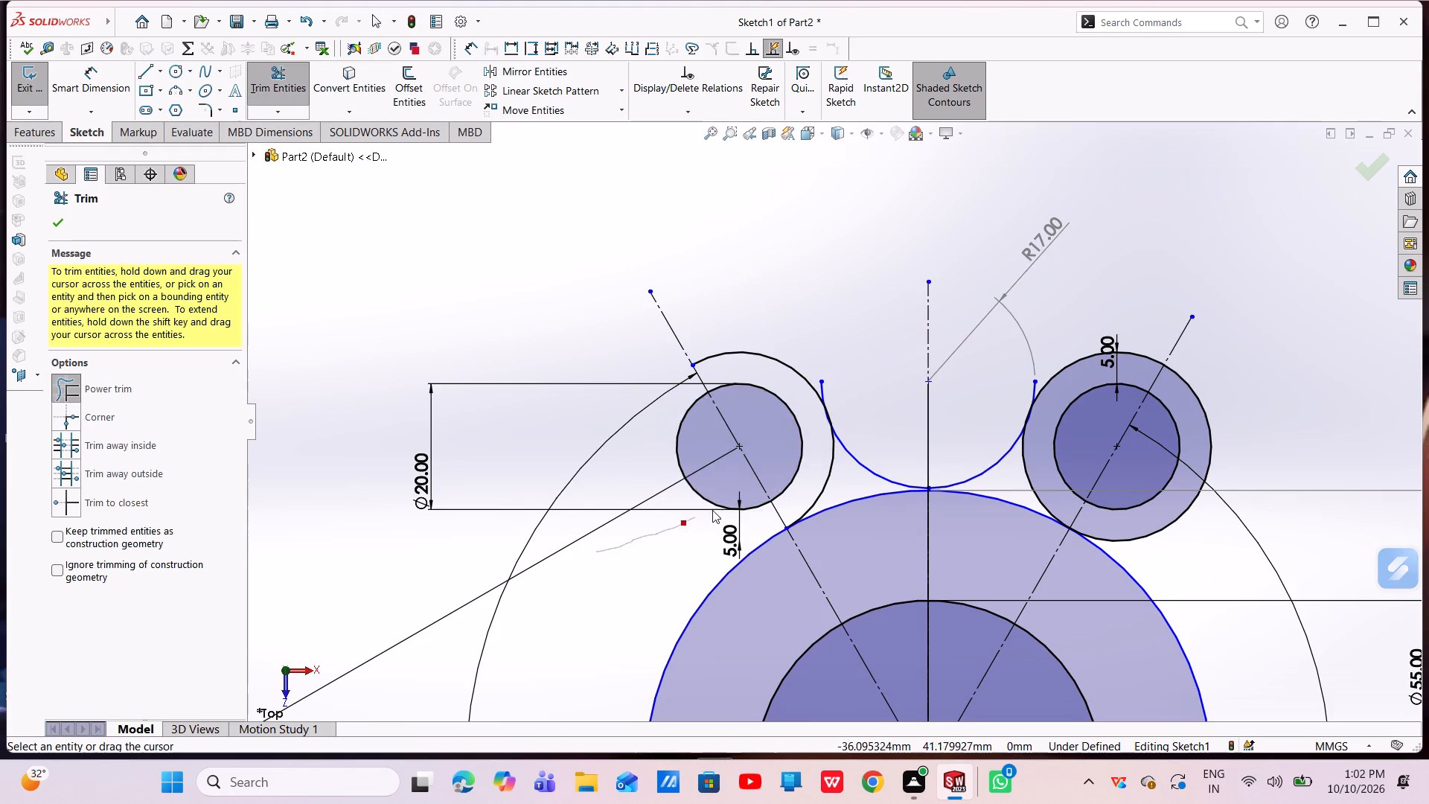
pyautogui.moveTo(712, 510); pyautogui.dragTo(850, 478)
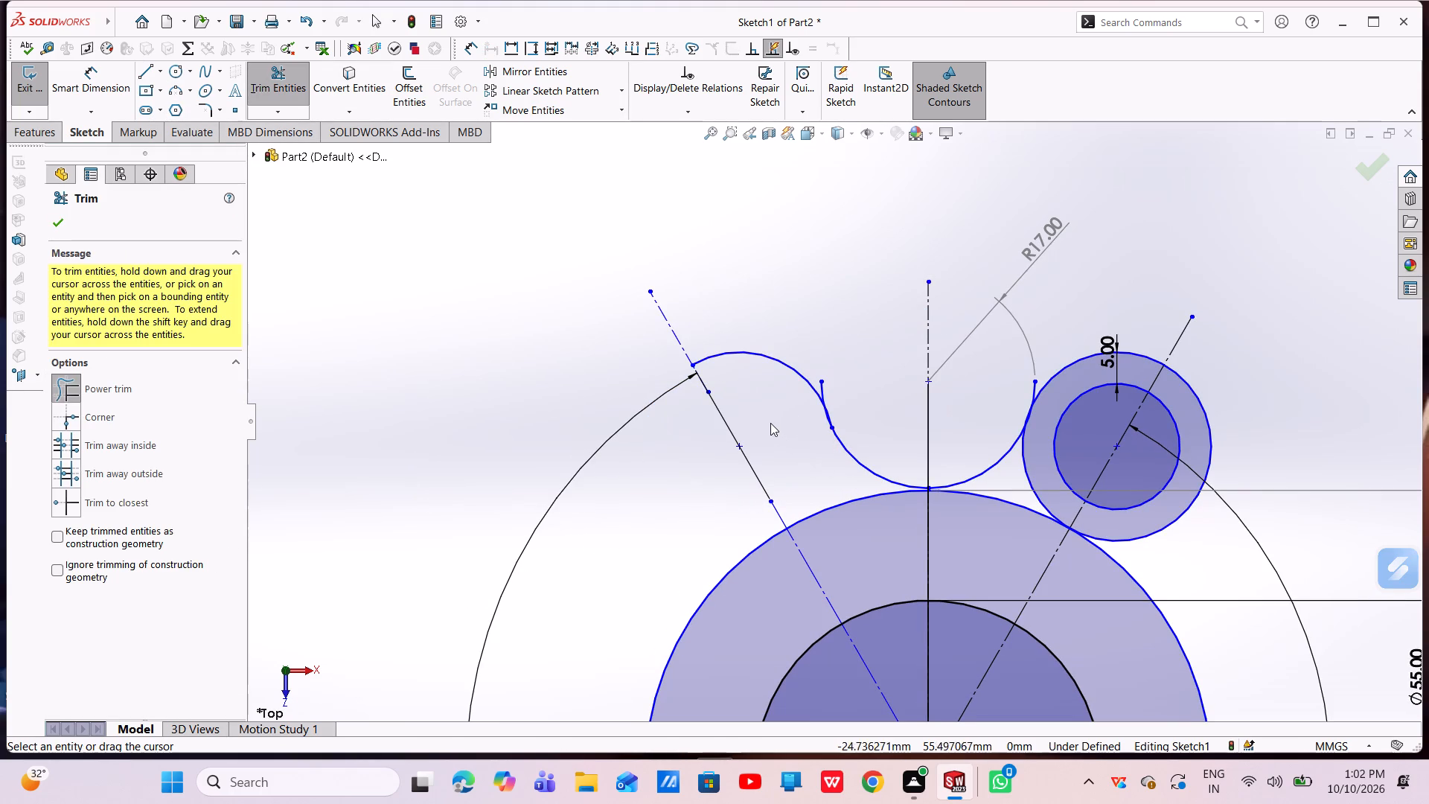
# Undo the upper-left trims, radius dimension, arc move, upper-circle trims, diameter line and the three-circle offset.
pyautogui.hotkey('ctrl', 'z')
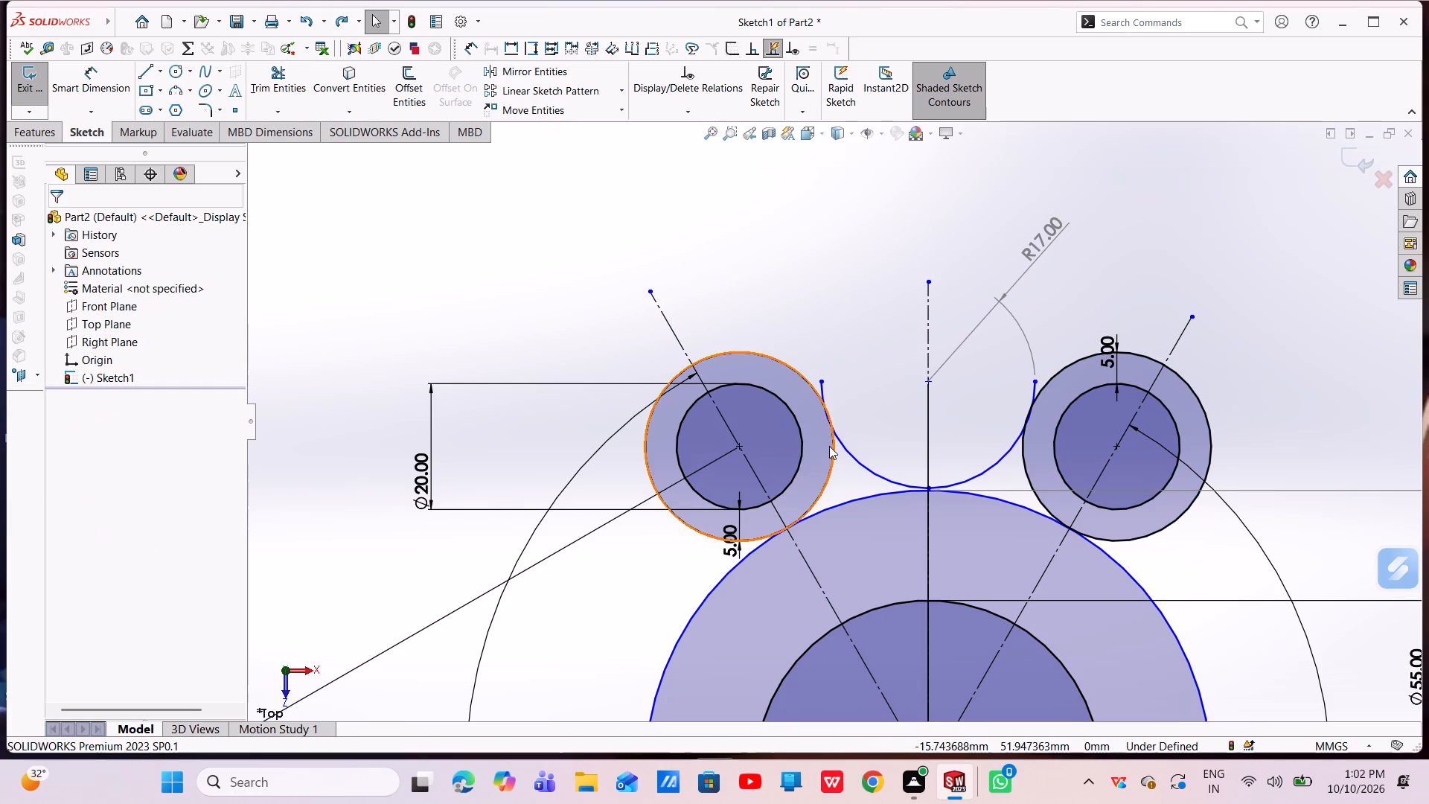
pyautogui.press('Escape')
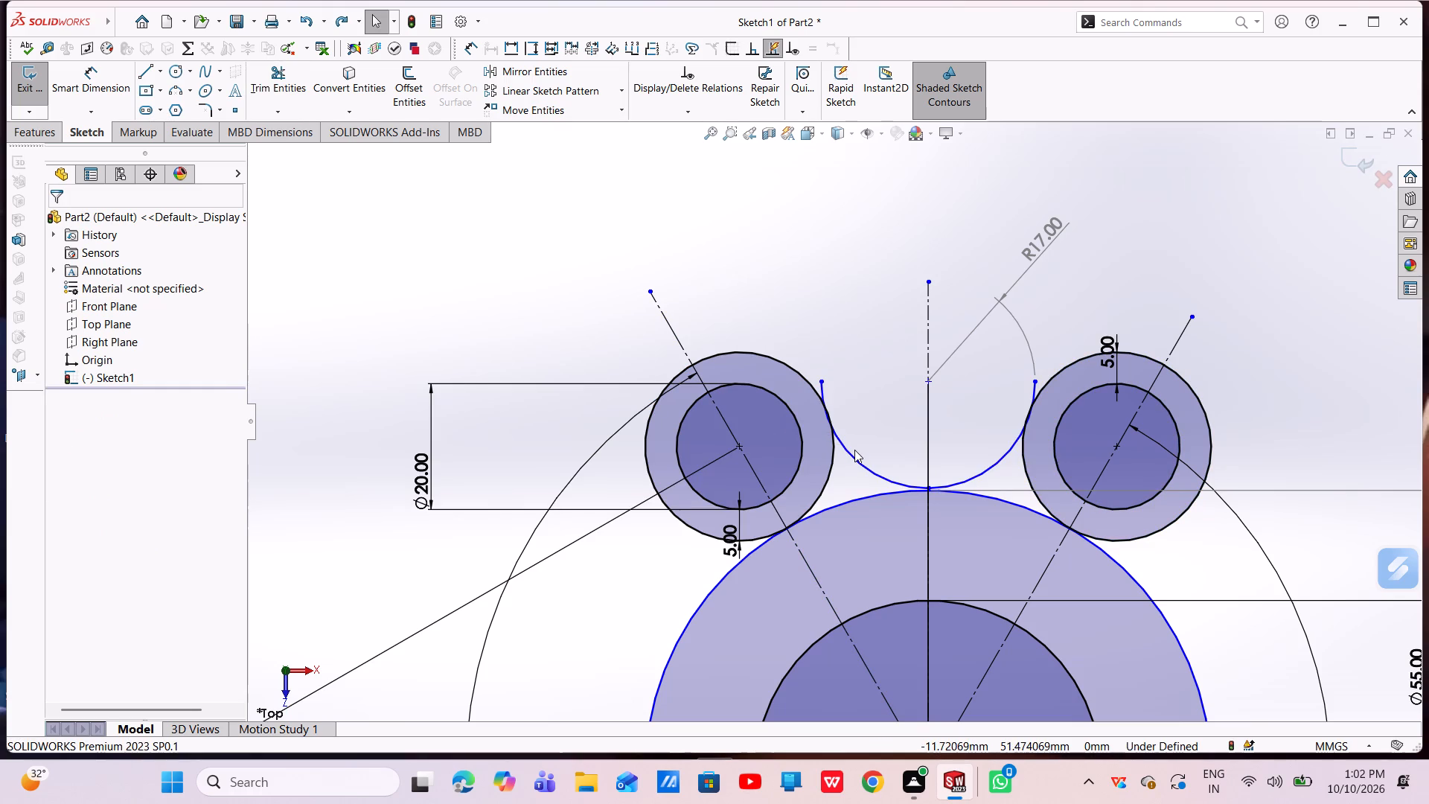
pyautogui.hotkey('ctrl', 'z')
pyautogui.hotkey('ctrl', 'z')
pyautogui.hotkey('ctrl', 'z')
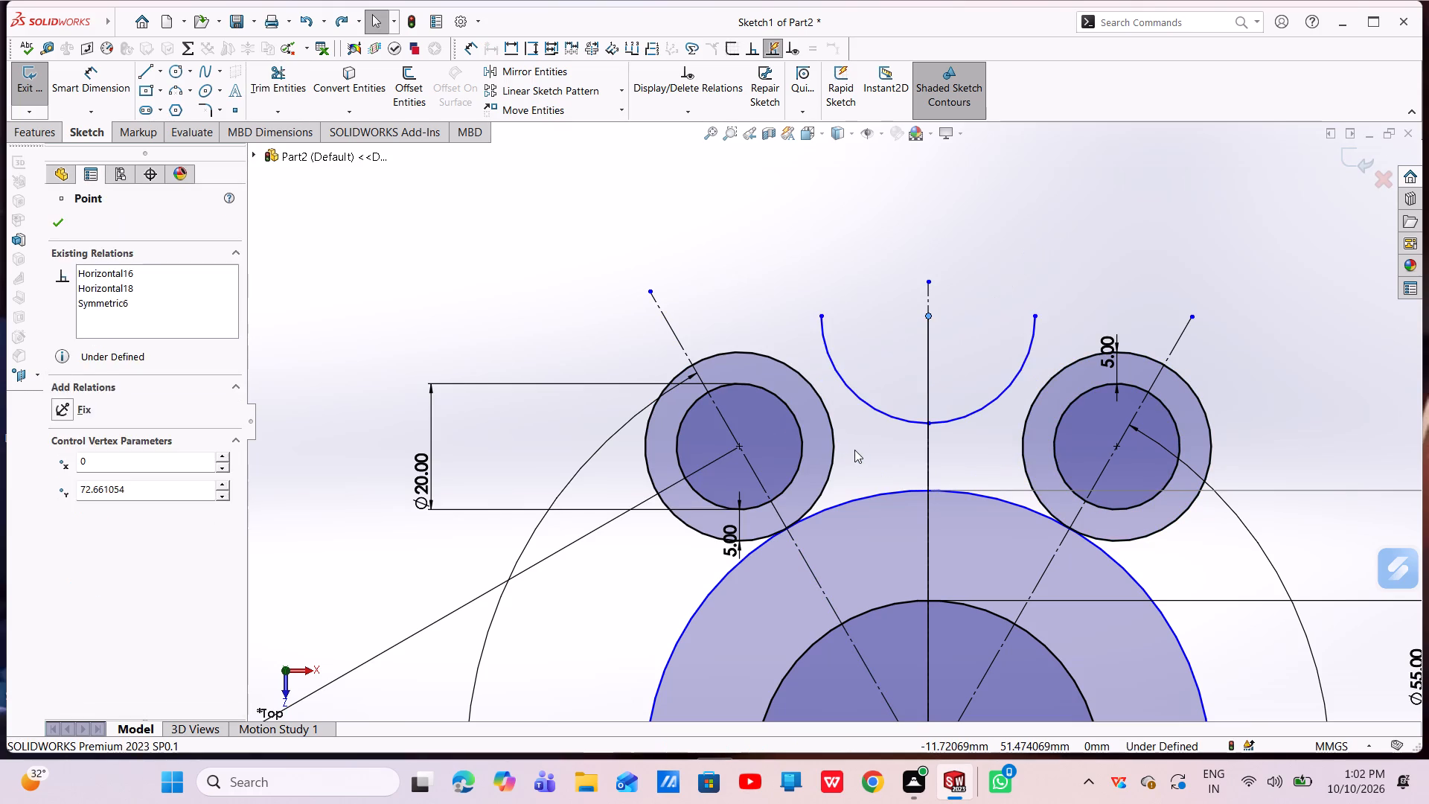
pyautogui.hotkey('ctrl', 'z')
pyautogui.hotkey('ctrl', 'z')
pyautogui.hotkey('ctrl', 'z')
pyautogui.hotkey('ctrl', 'z')
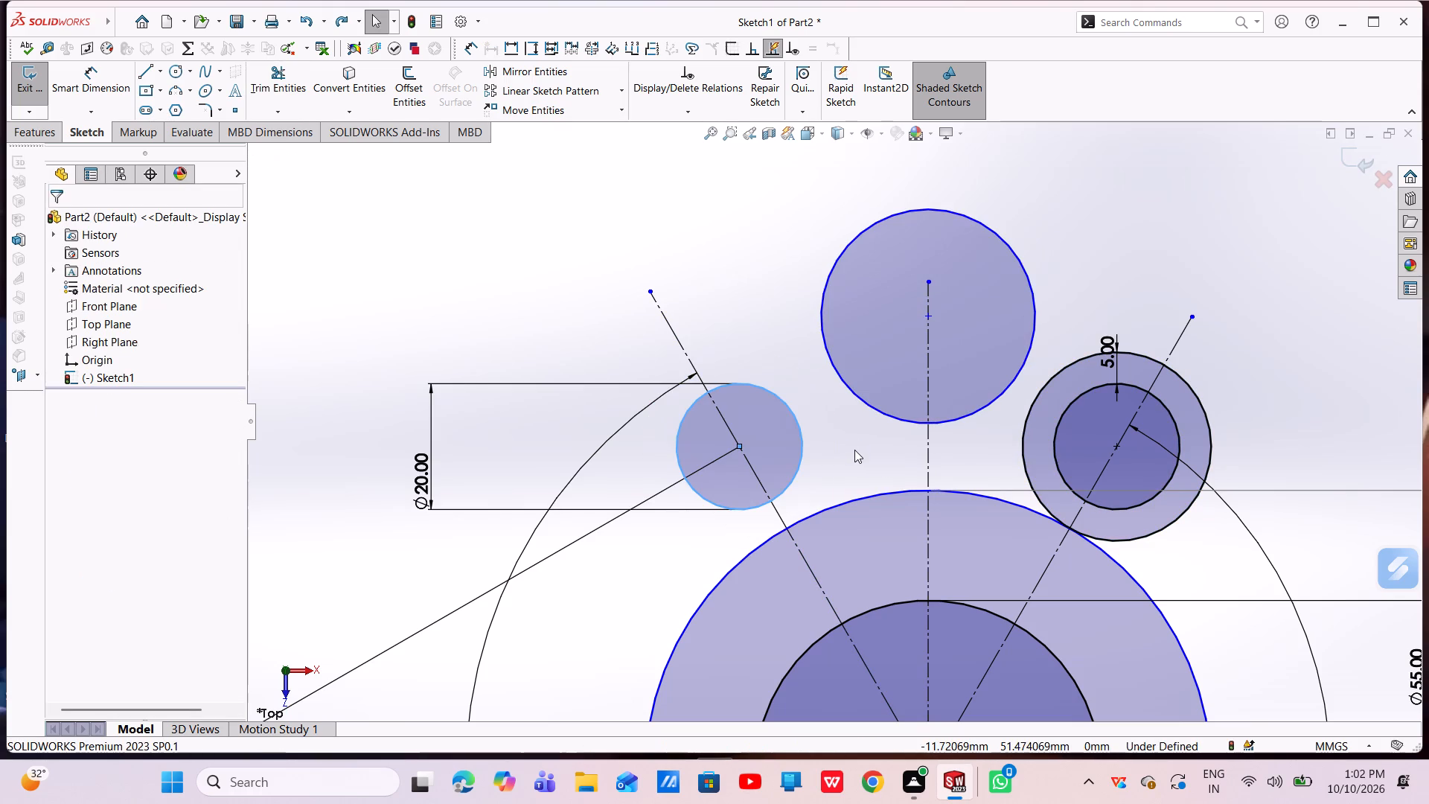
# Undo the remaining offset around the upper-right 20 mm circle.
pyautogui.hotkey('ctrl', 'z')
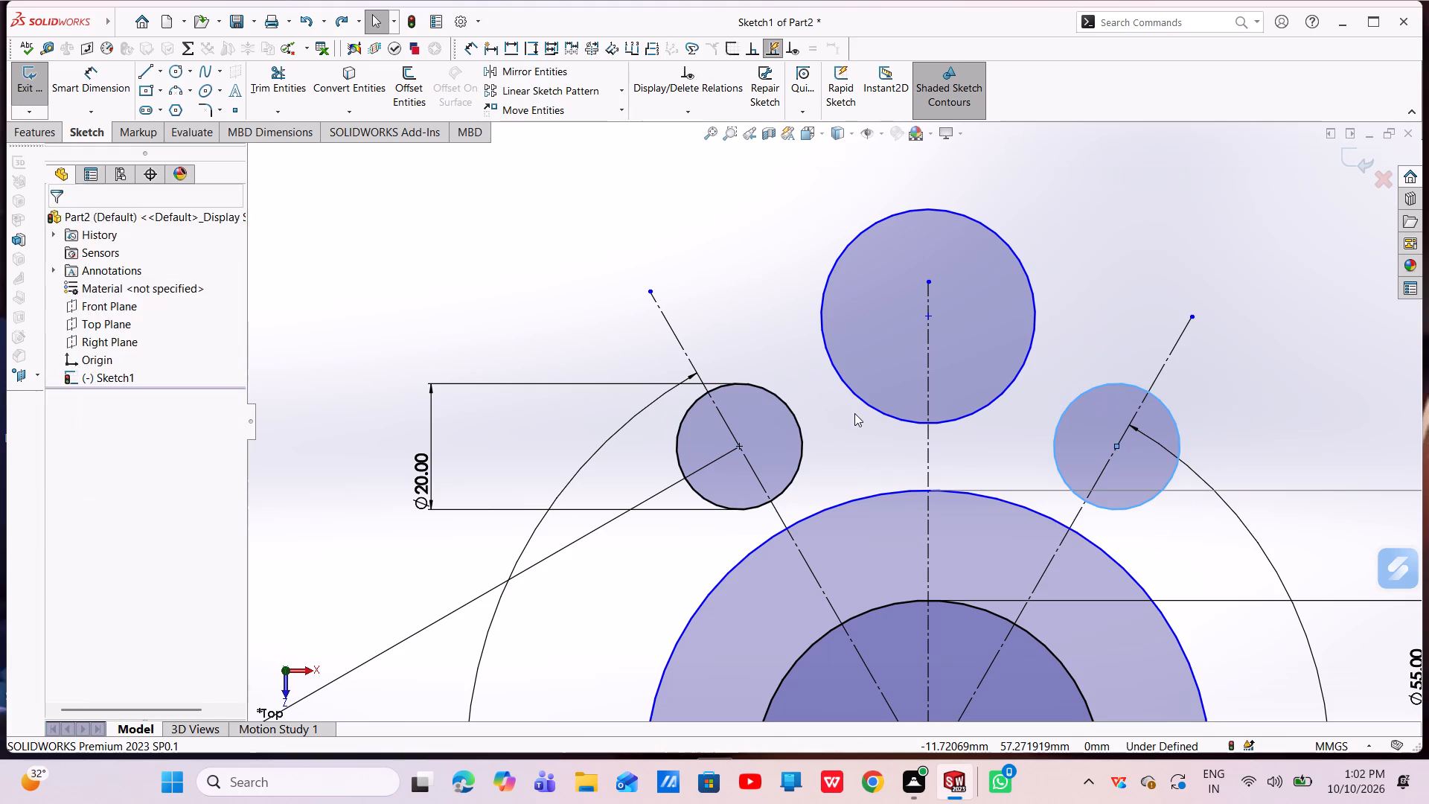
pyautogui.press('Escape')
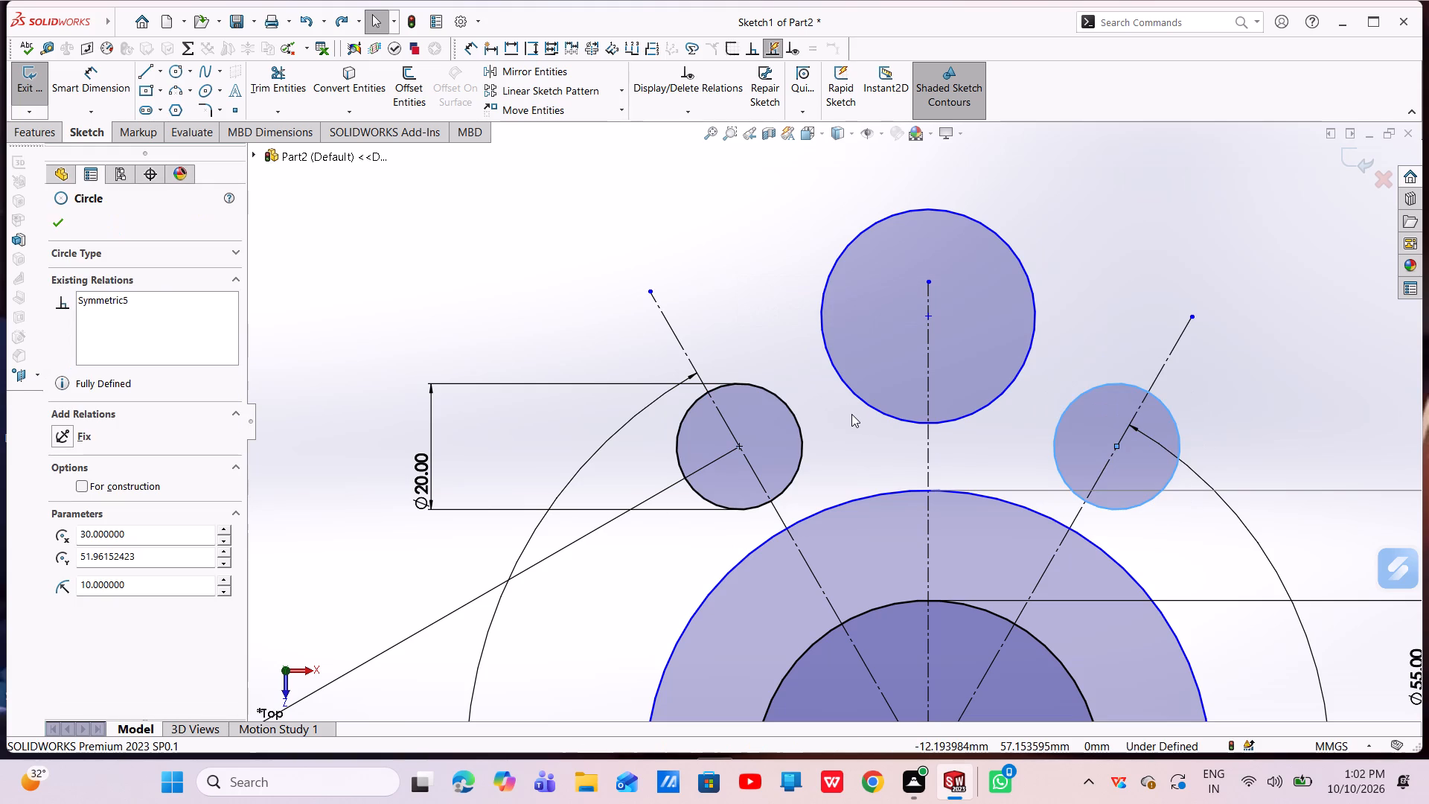
# Offset all four 20 mm circles outward by 5 mm, the upper-right one first and the other three together.
pyautogui.scroll(4, 844, 407)
pyautogui.scroll(5, 873, 561)
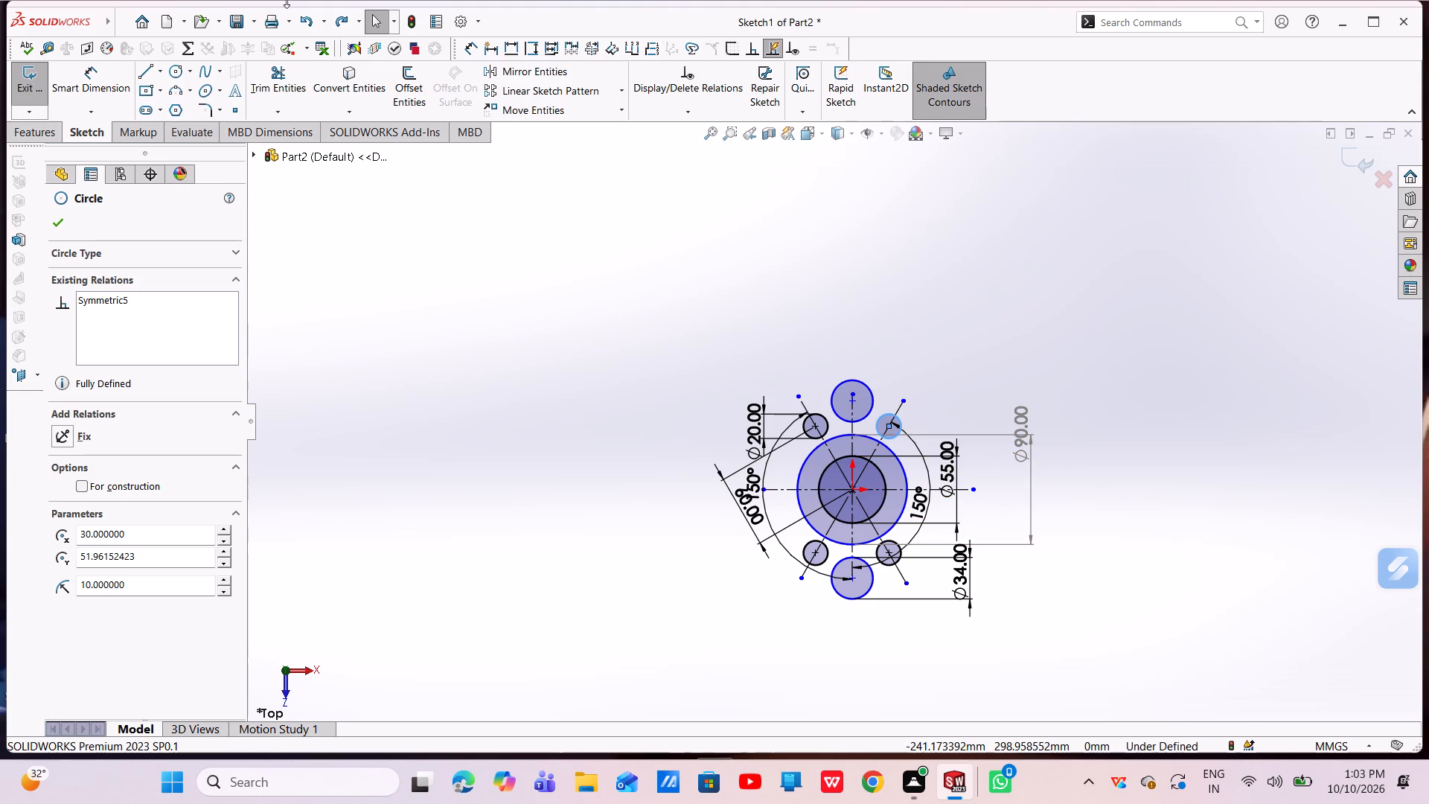
pyautogui.click(412, 72)
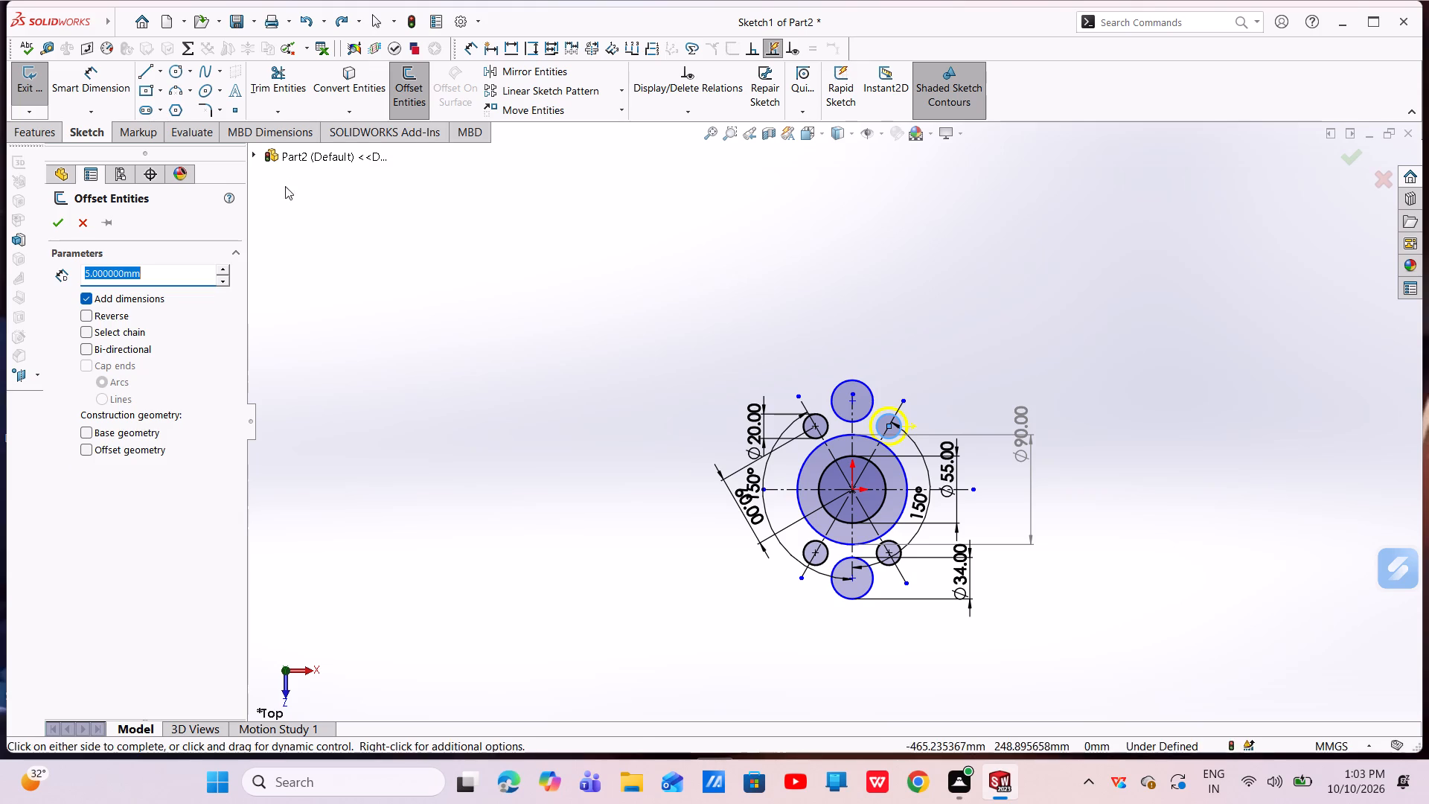
pyautogui.click(56, 227)
pyautogui.scroll(-5, 947, 458)
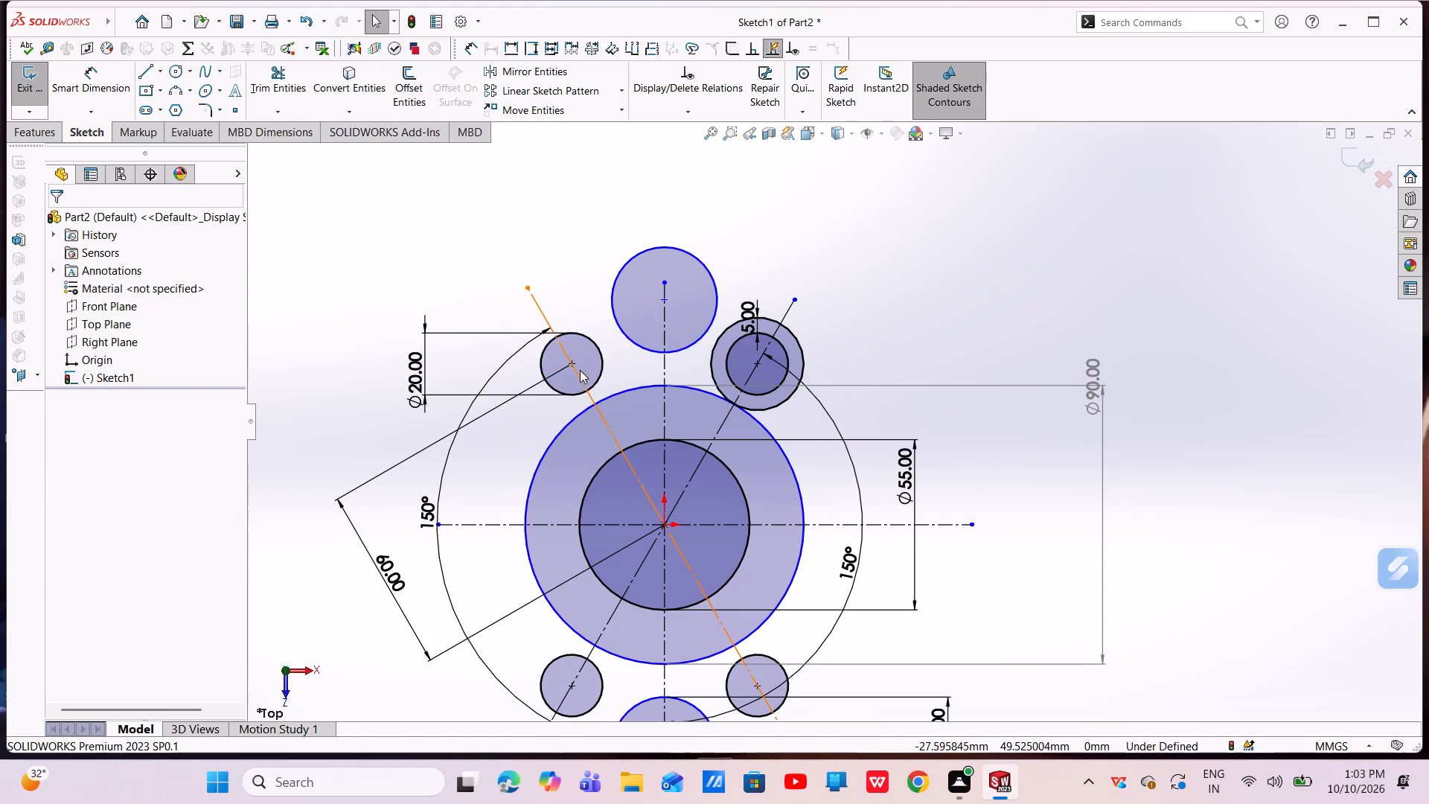
pyautogui.keyDown('ctrl'); pyautogui.click(604, 361); pyautogui.keyUp('ctrl')
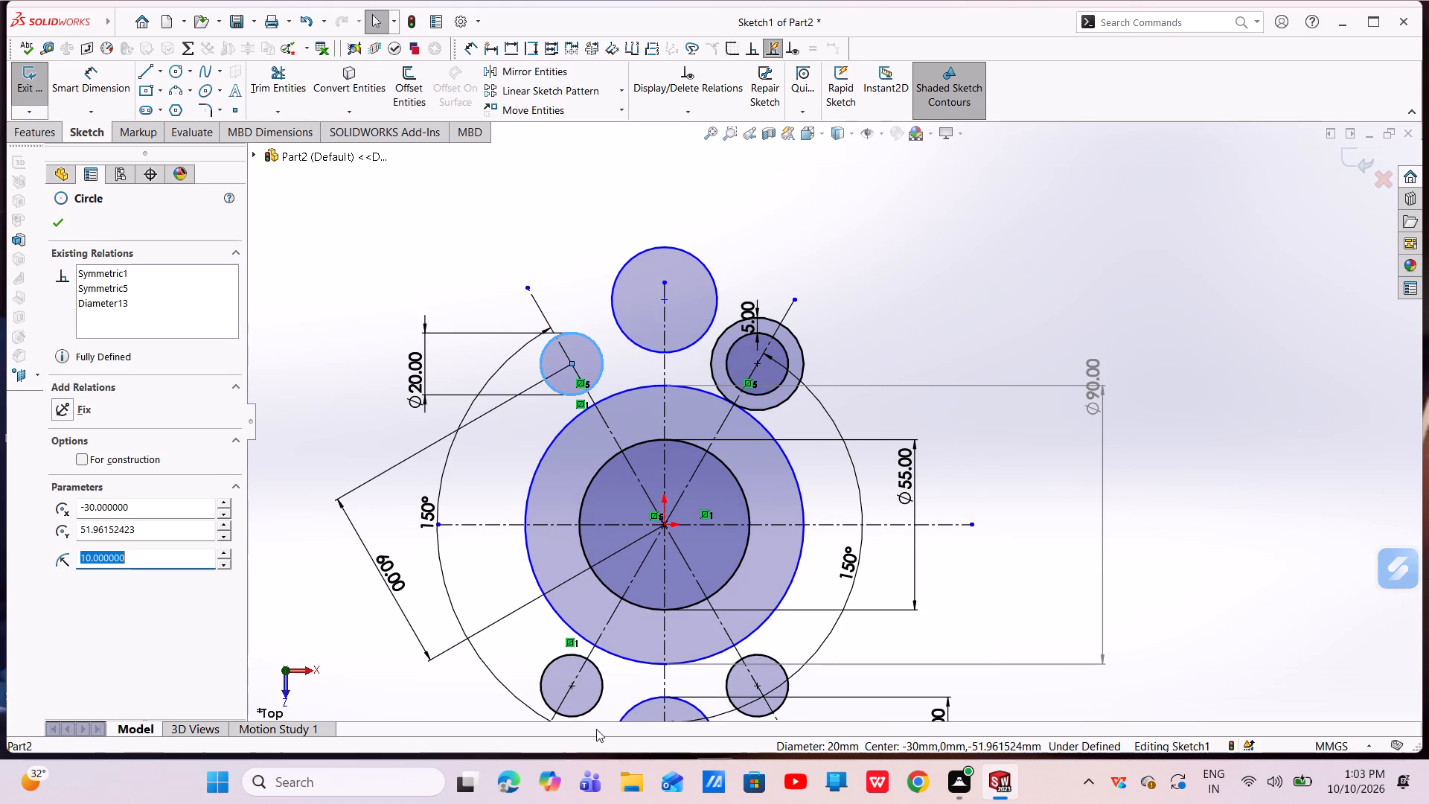
pyautogui.keyDown('ctrl'); pyautogui.click(595, 690); pyautogui.keyUp('ctrl')
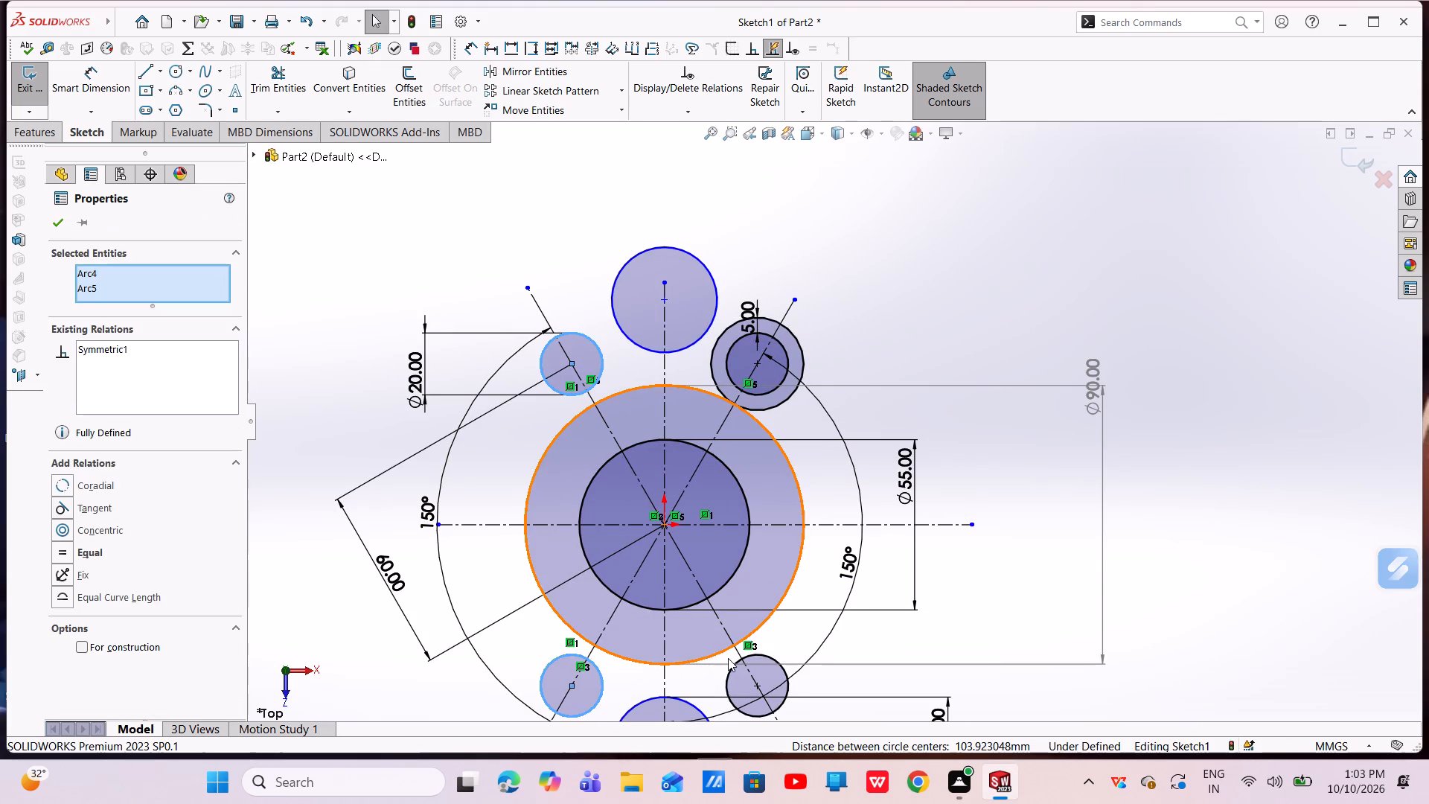
pyautogui.keyDown('ctrl'); pyautogui.click(733, 668); pyautogui.keyUp('ctrl')
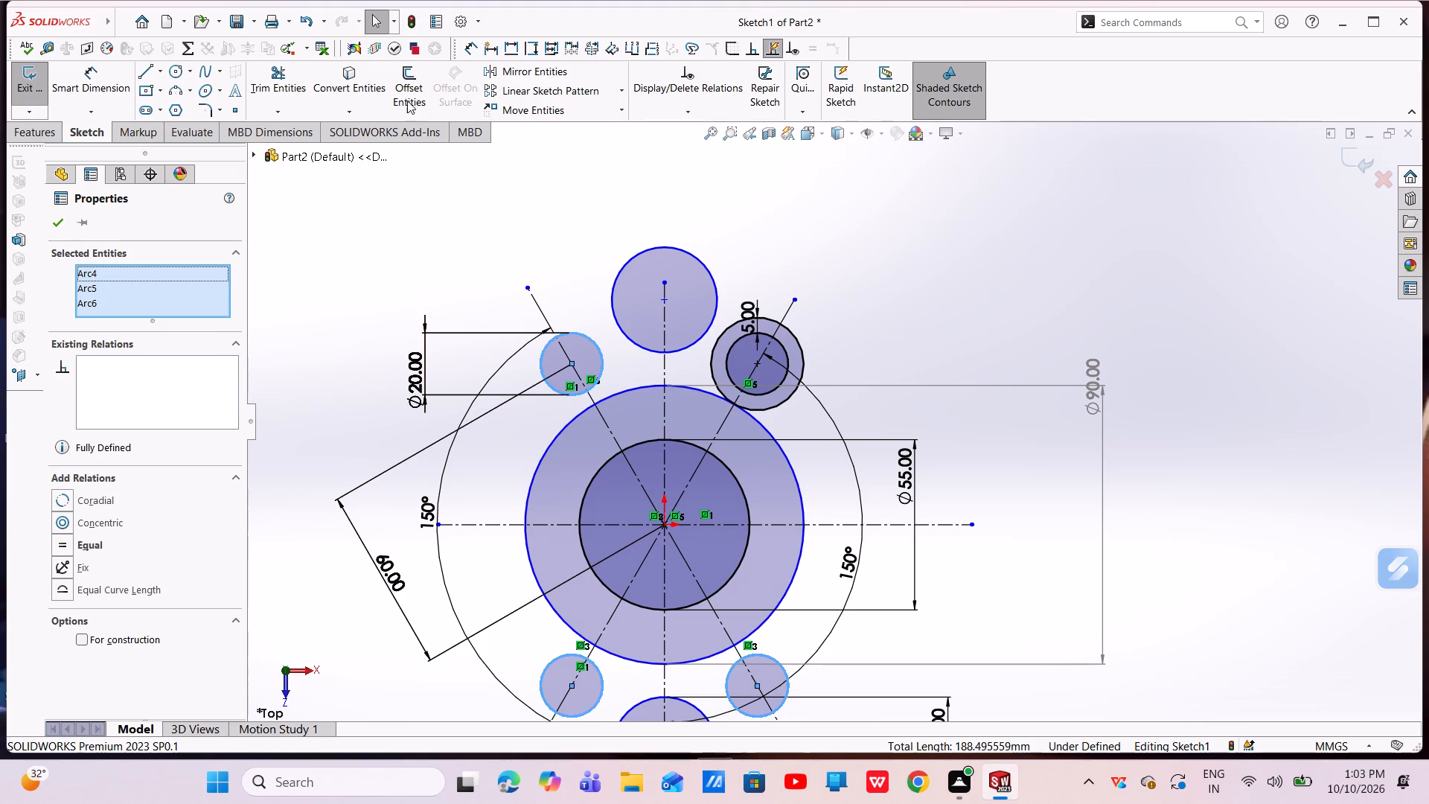
pyautogui.click(400, 83)
pyautogui.click(63, 231)
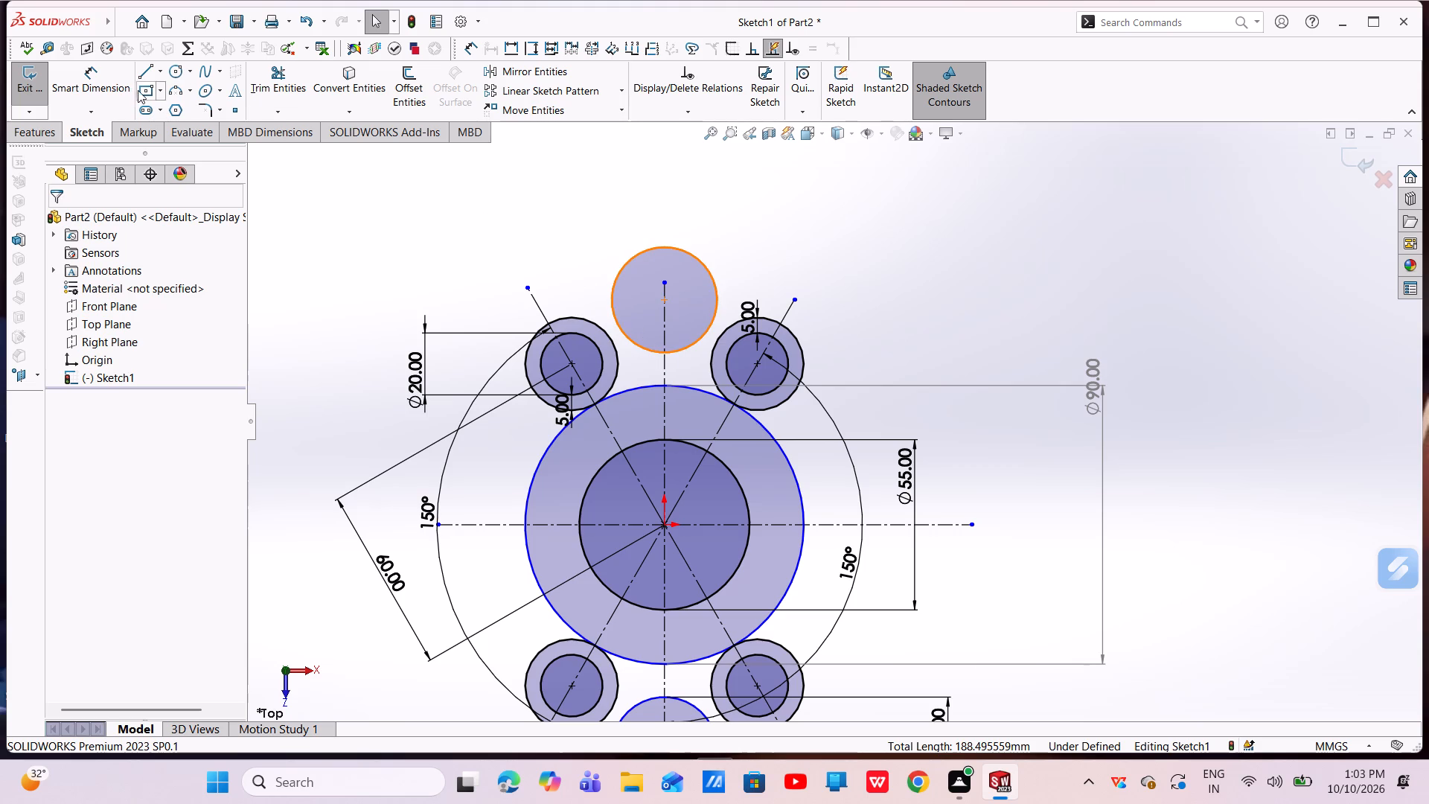
# Sketch two connected lines from the upper-left circle's centre to the vertical centerline's top end and down to the upper-right circle's centre.
pyautogui.click(152, 69)
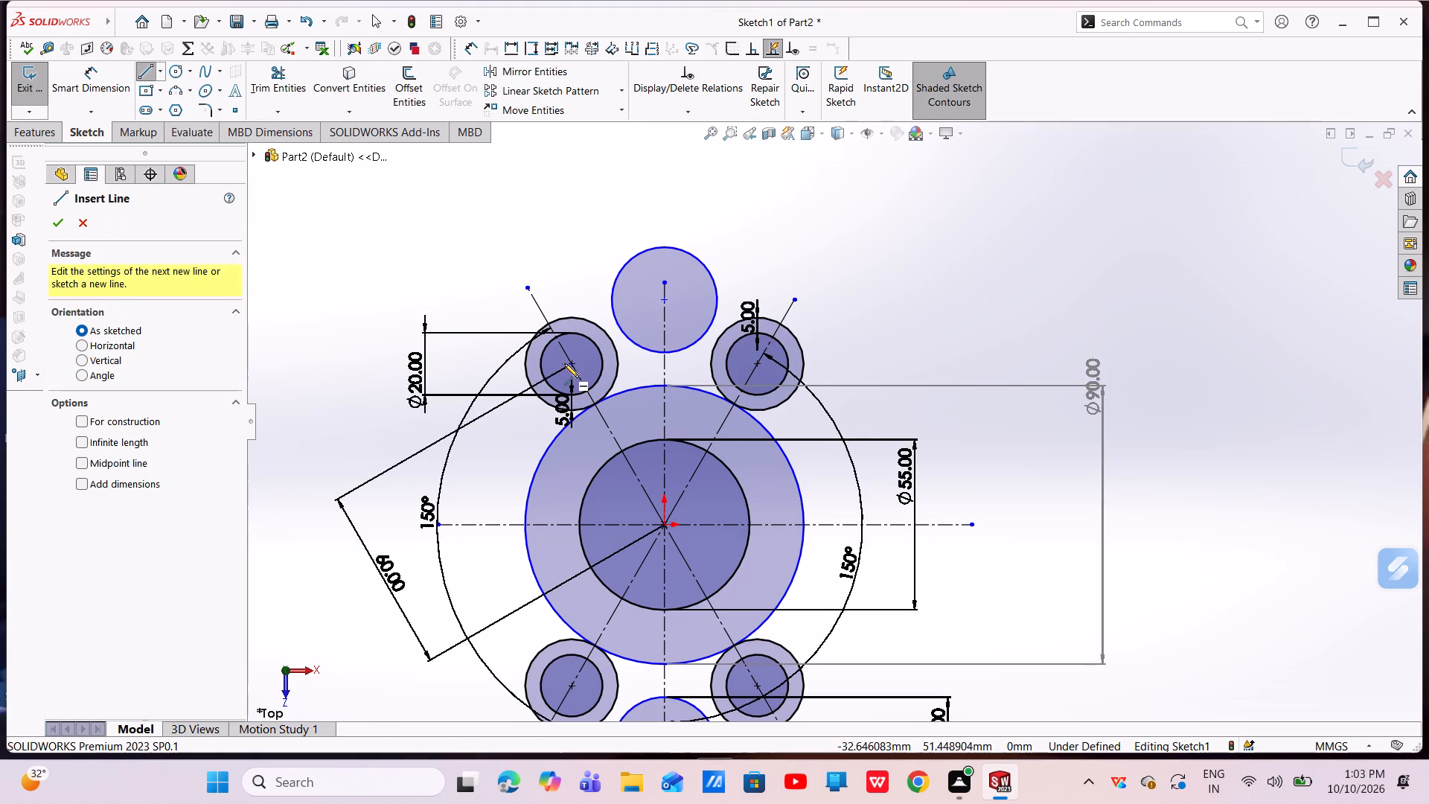
pyautogui.click(571, 368)
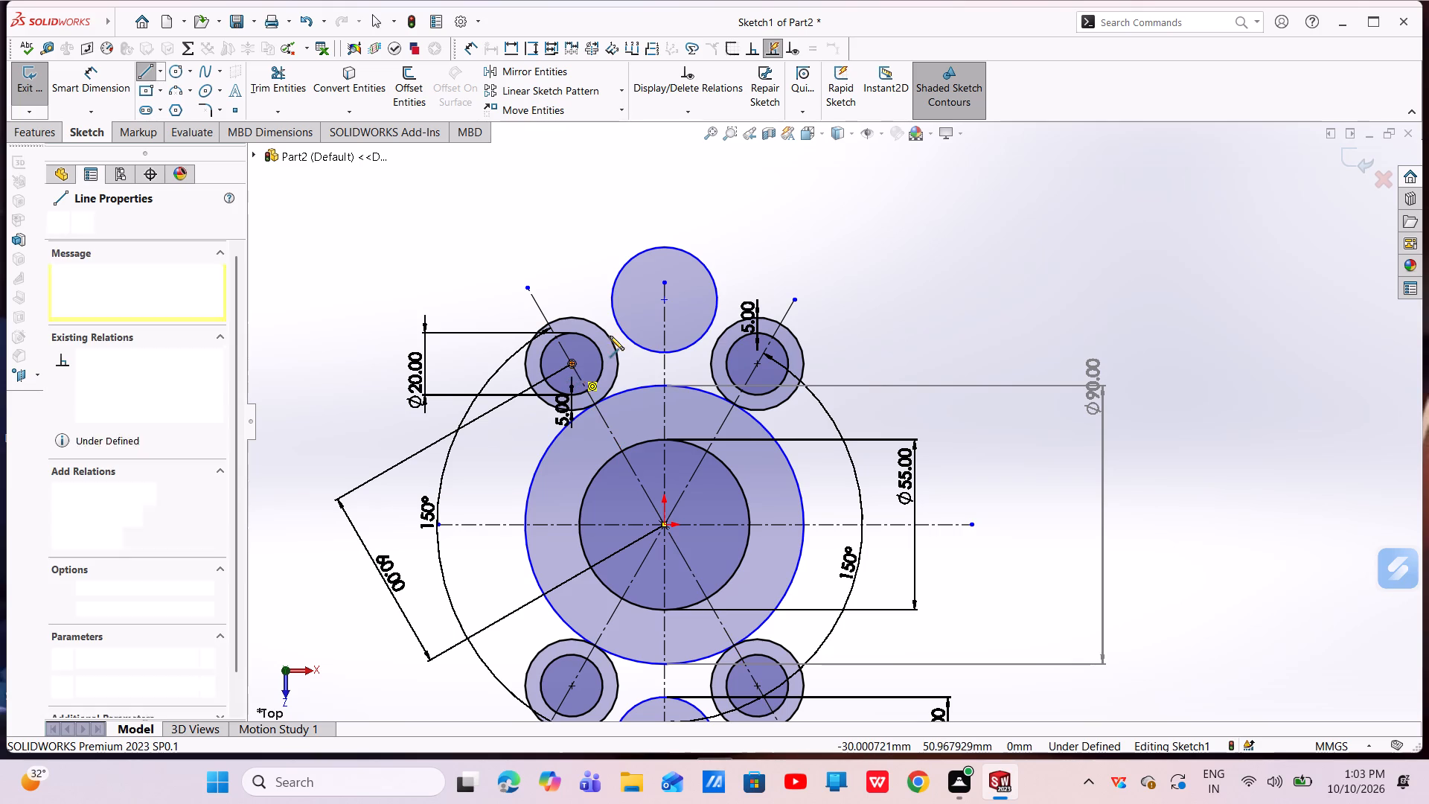
pyautogui.click(668, 283)
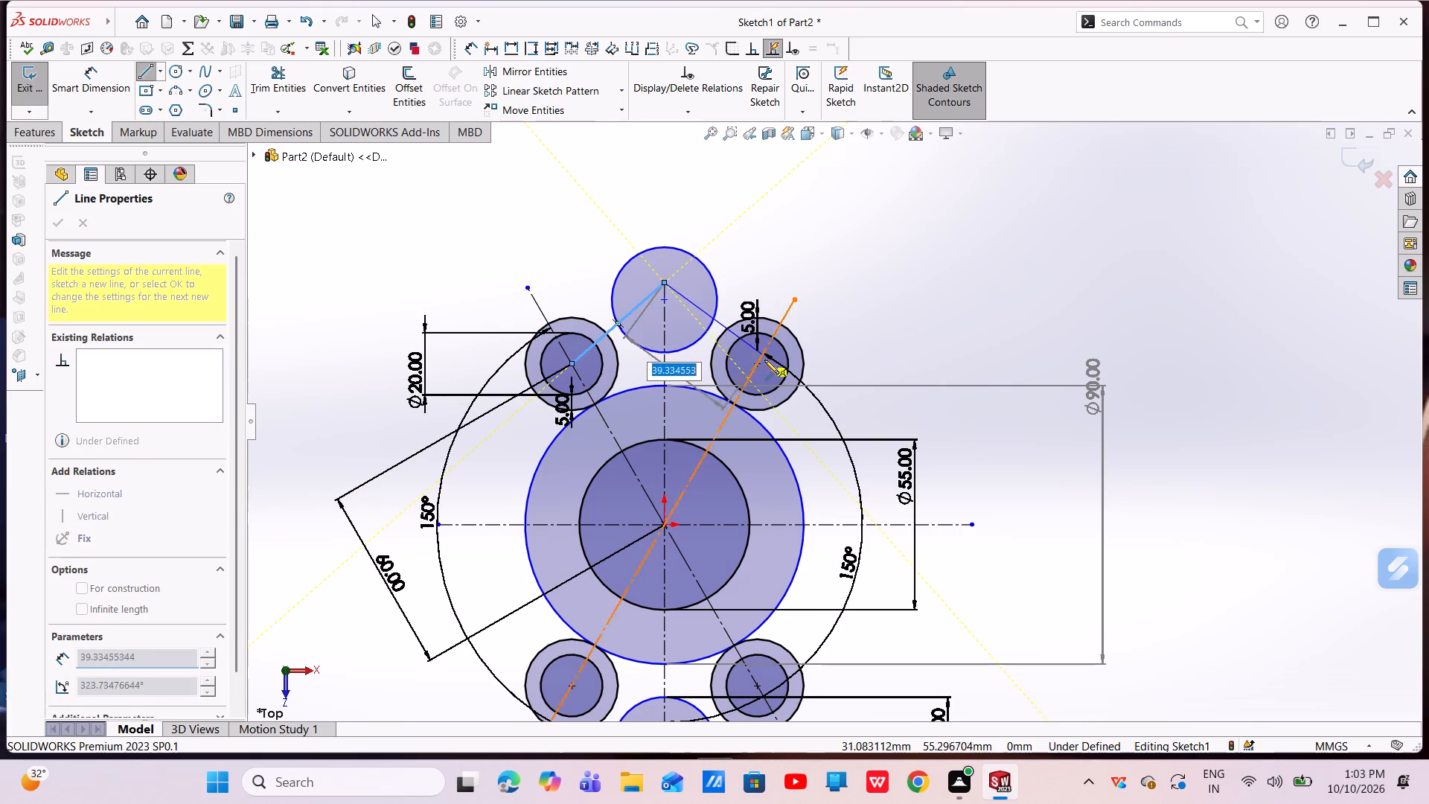
pyautogui.click(761, 365)
pyautogui.press('Escape')
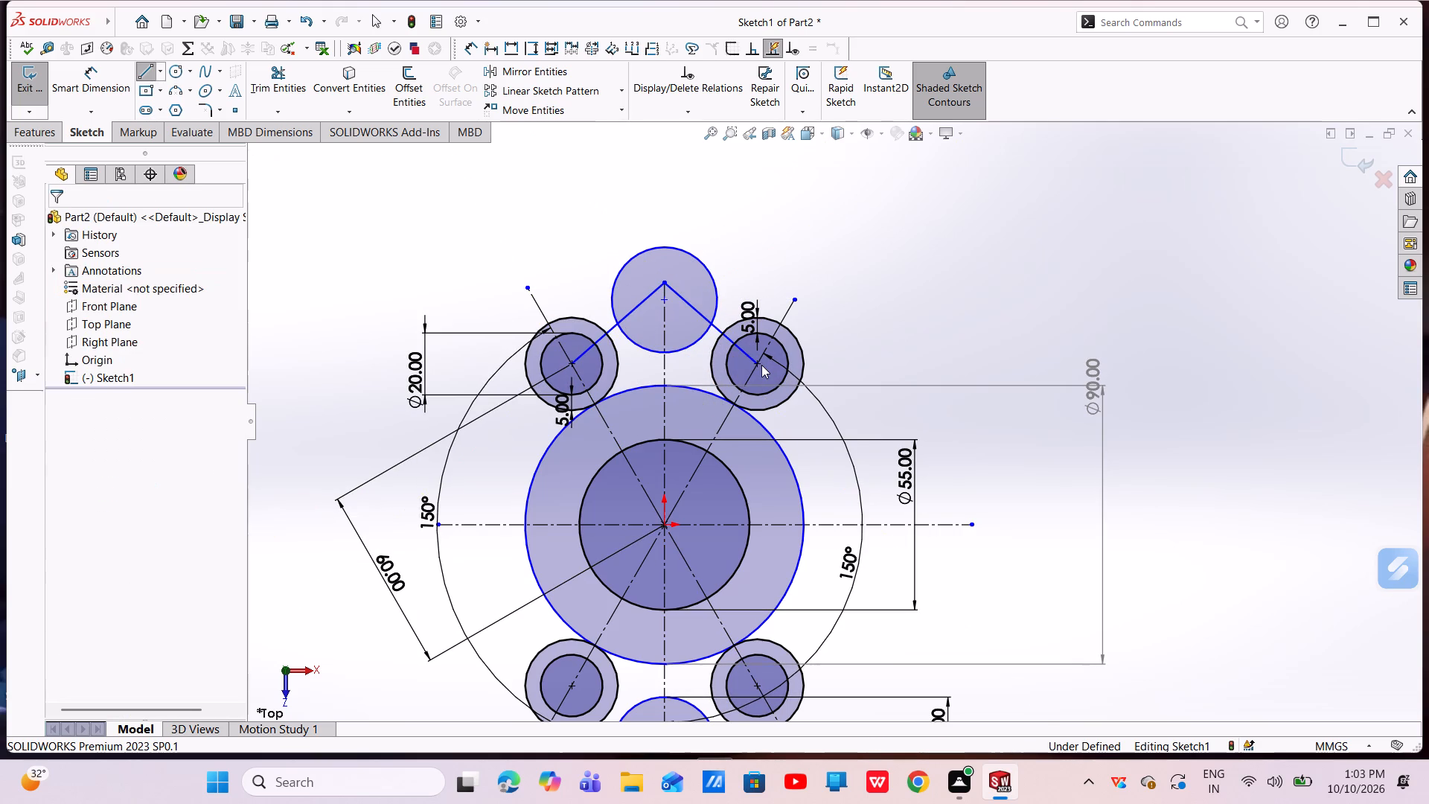
pyautogui.press('Escape')
pyautogui.press('Escape')
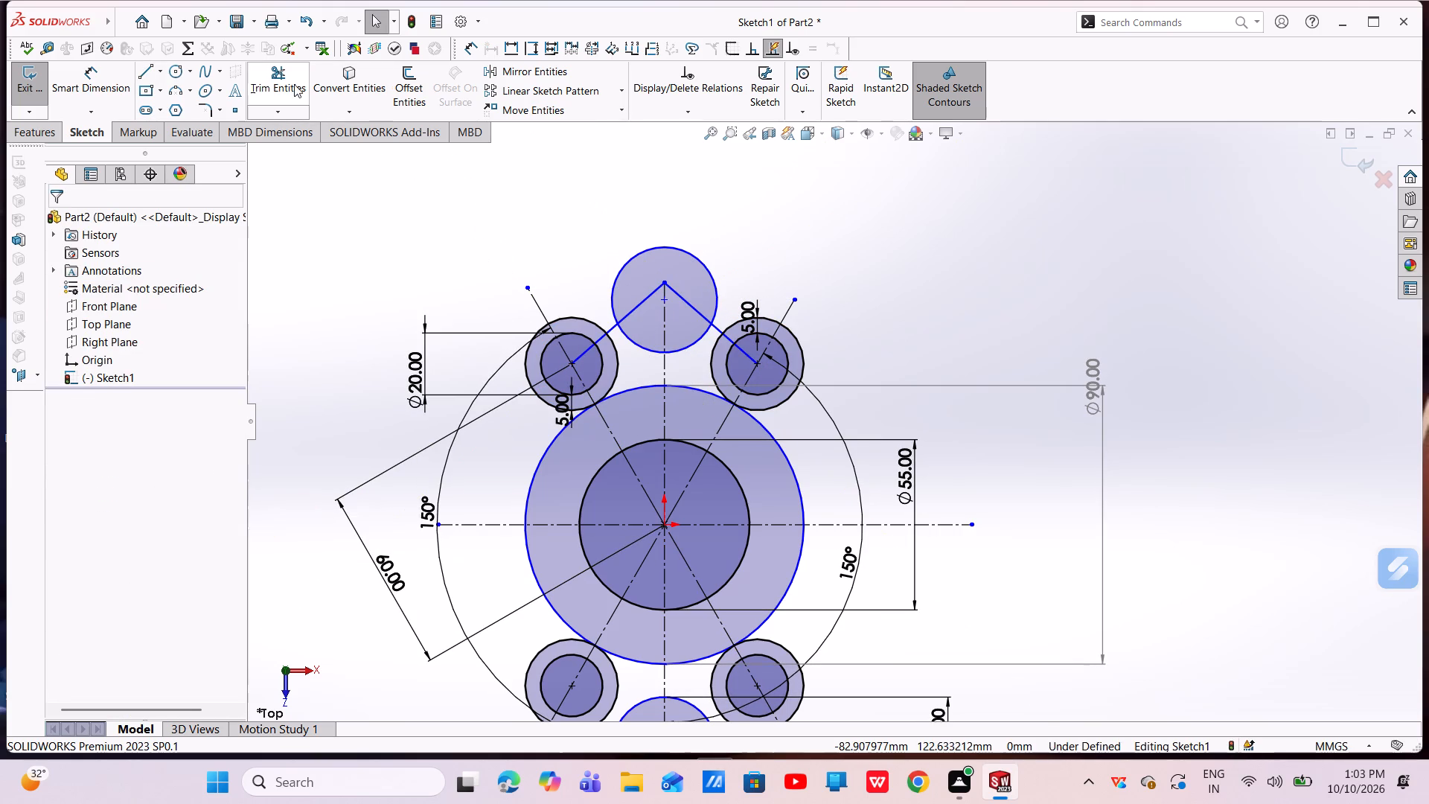
# Trim the inner side of the upper-left offset circle between the slanted line and the diagonal centerline.
pyautogui.click(272, 82)
pyautogui.moveTo(627, 364); pyautogui.dragTo(613, 379)
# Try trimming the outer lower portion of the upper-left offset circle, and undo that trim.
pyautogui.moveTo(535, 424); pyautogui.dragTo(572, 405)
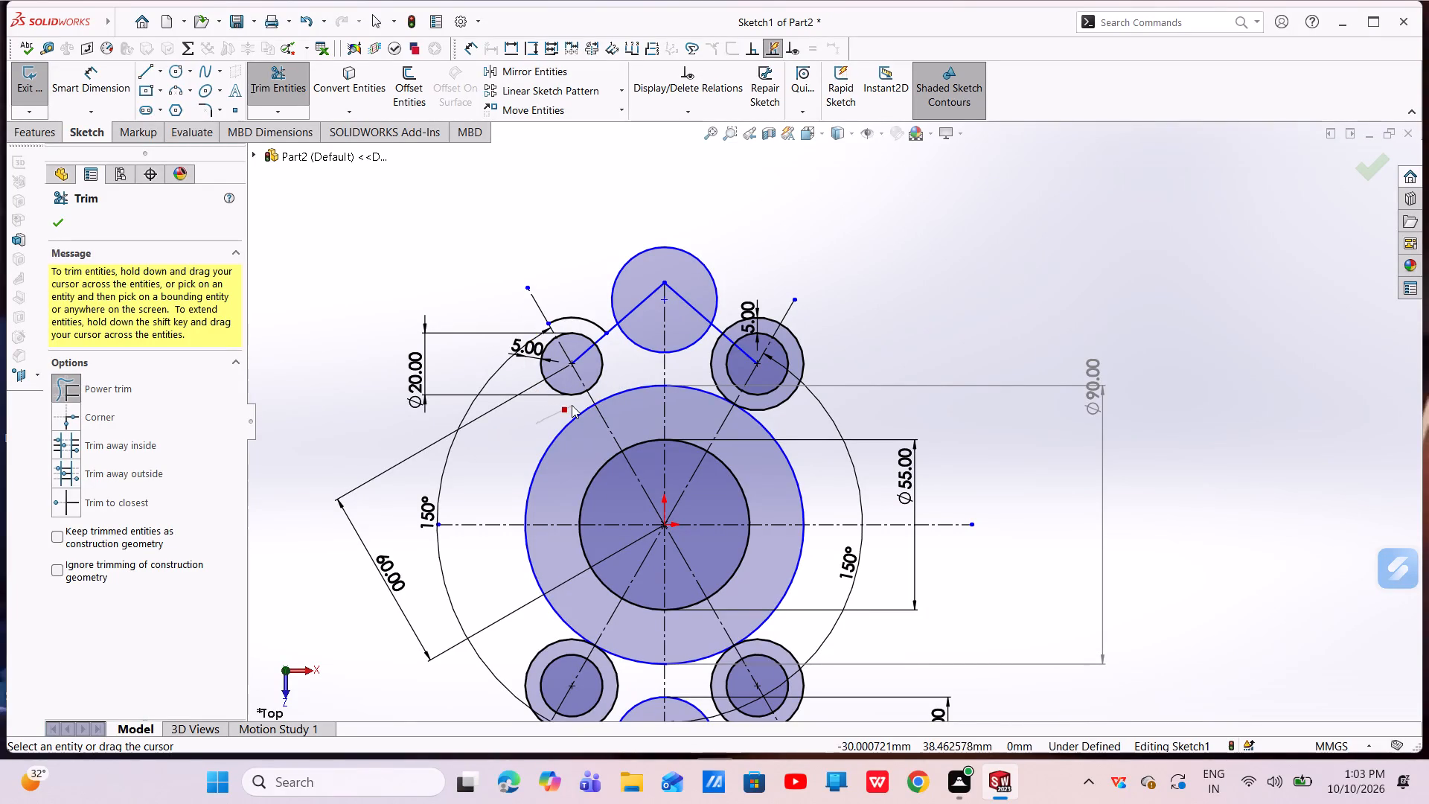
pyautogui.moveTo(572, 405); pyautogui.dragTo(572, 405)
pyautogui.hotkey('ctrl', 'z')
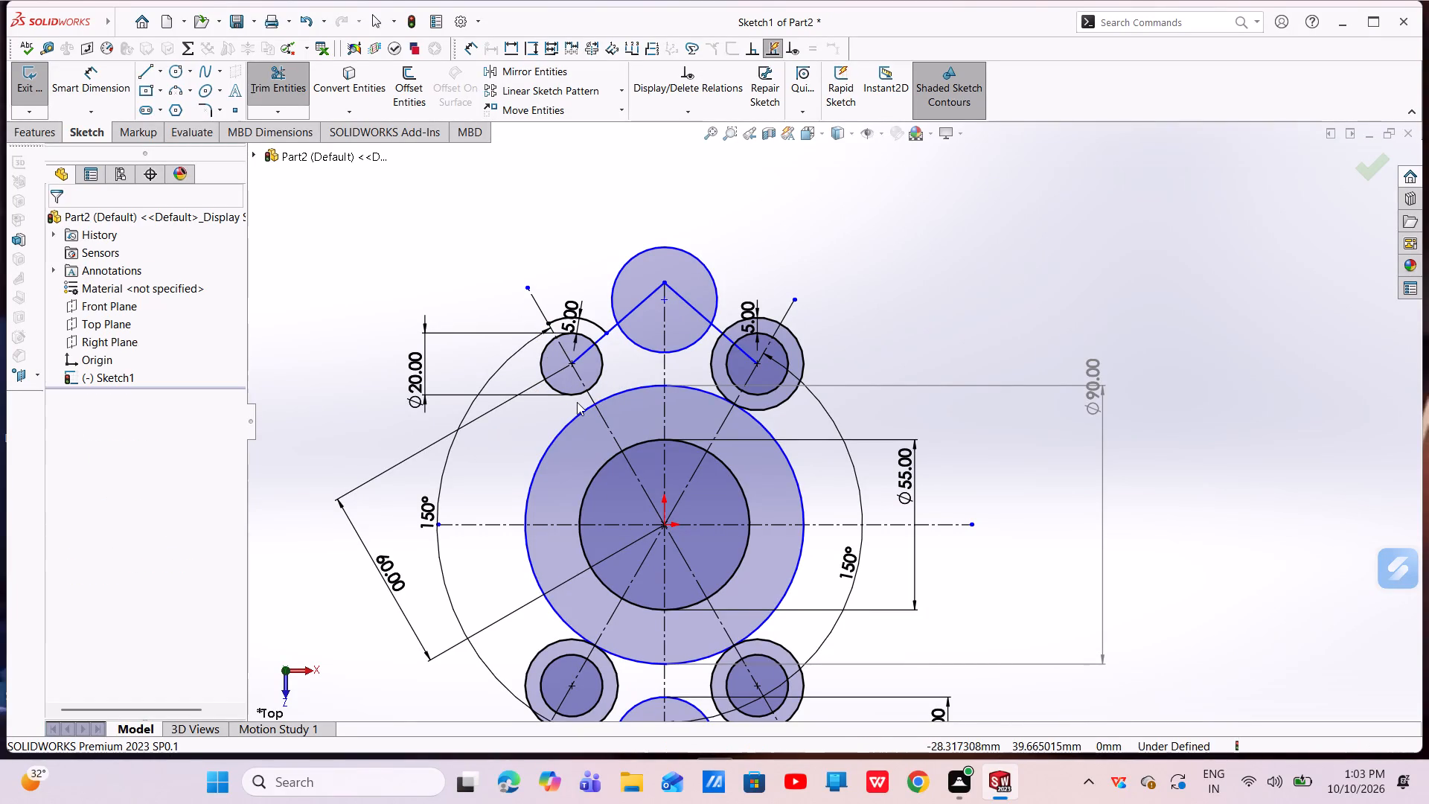
# Trim the upper 34 mm circle's portion outside the two slanted lines and the inner side of the upper-right offset circle.
pyautogui.scroll(-5, 608, 332)
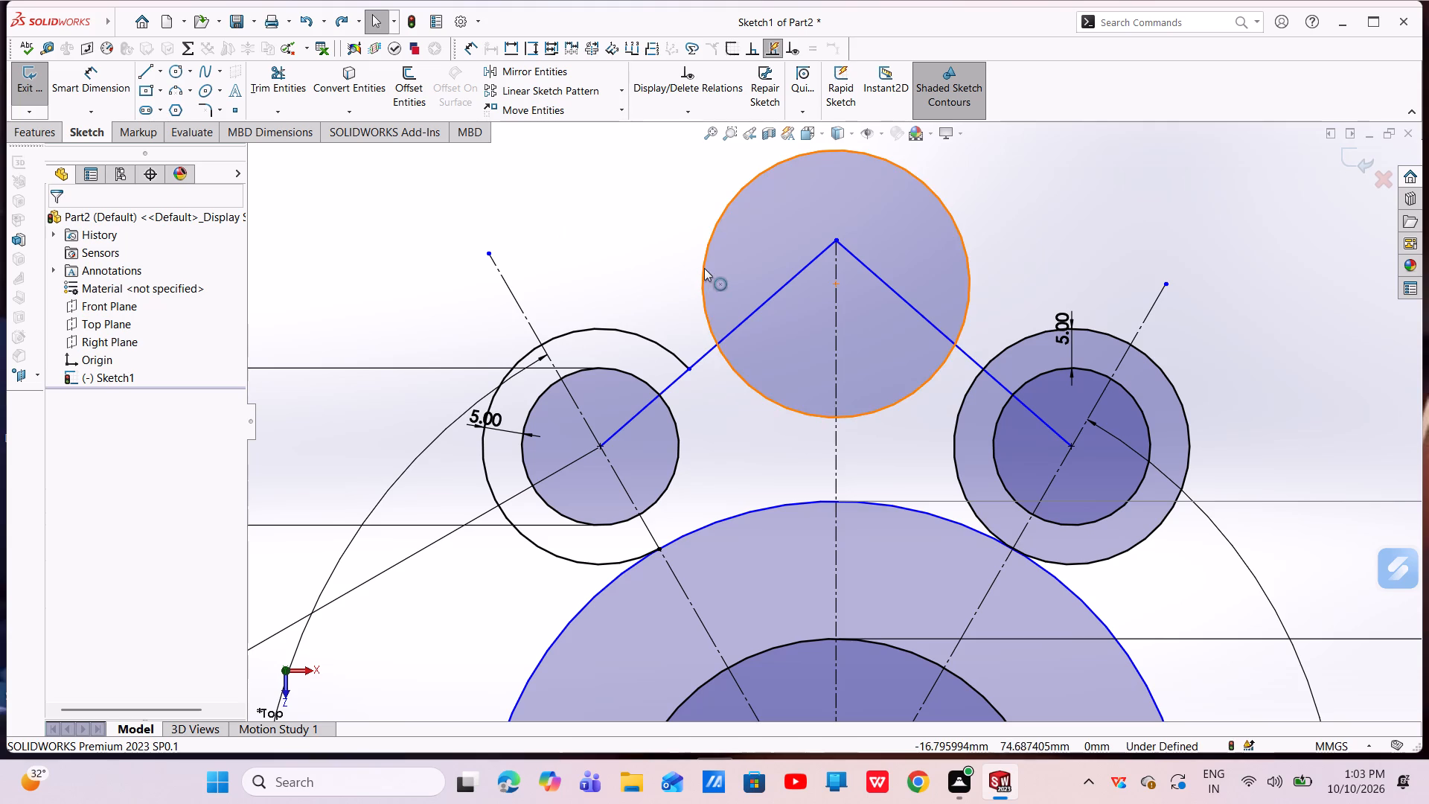
pyautogui.click(290, 81)
pyautogui.moveTo(643, 261); pyautogui.dragTo(777, 241)
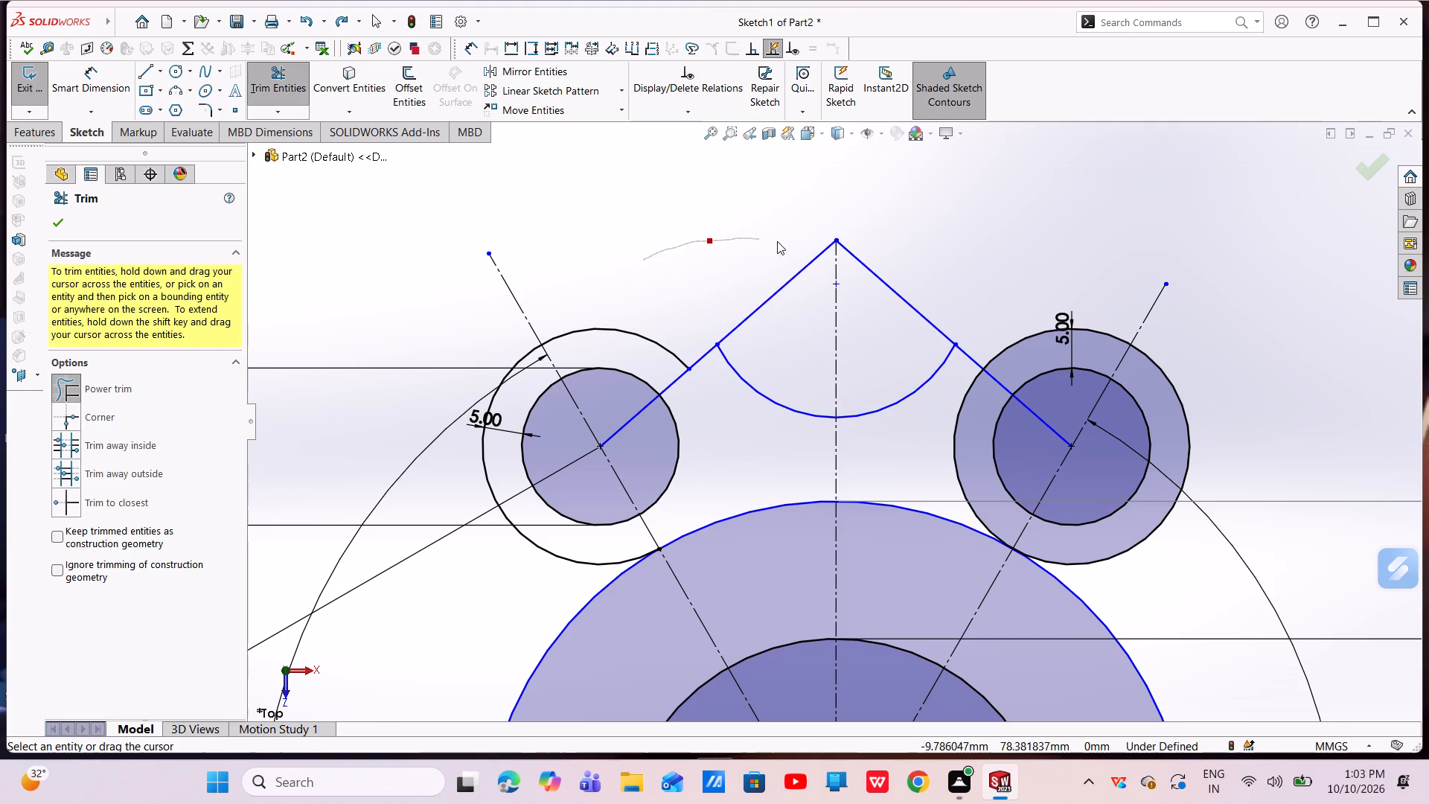
pyautogui.moveTo(777, 241); pyautogui.dragTo(837, 239)
pyautogui.scroll(2, 887, 239)
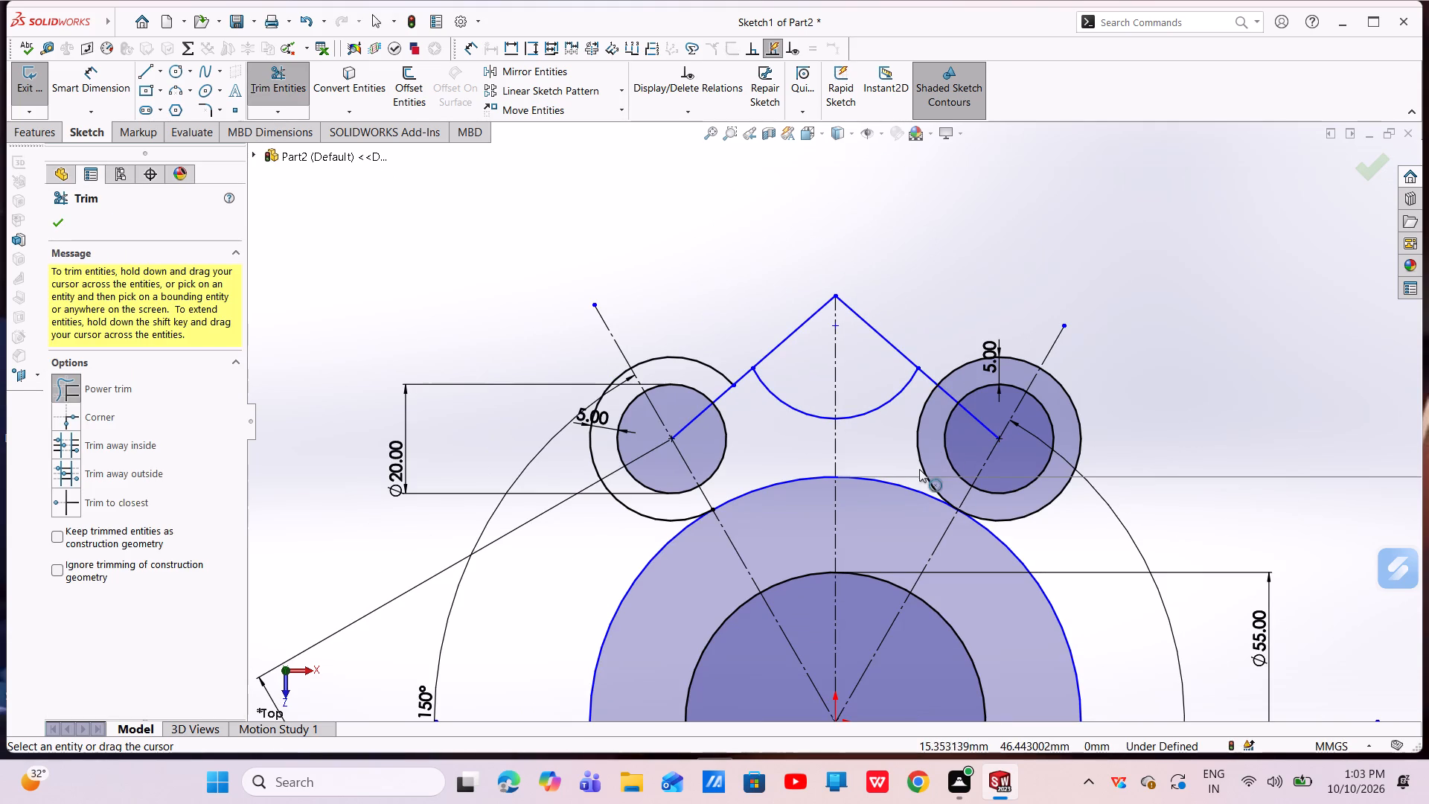
pyautogui.moveTo(900, 424); pyautogui.dragTo(933, 449)
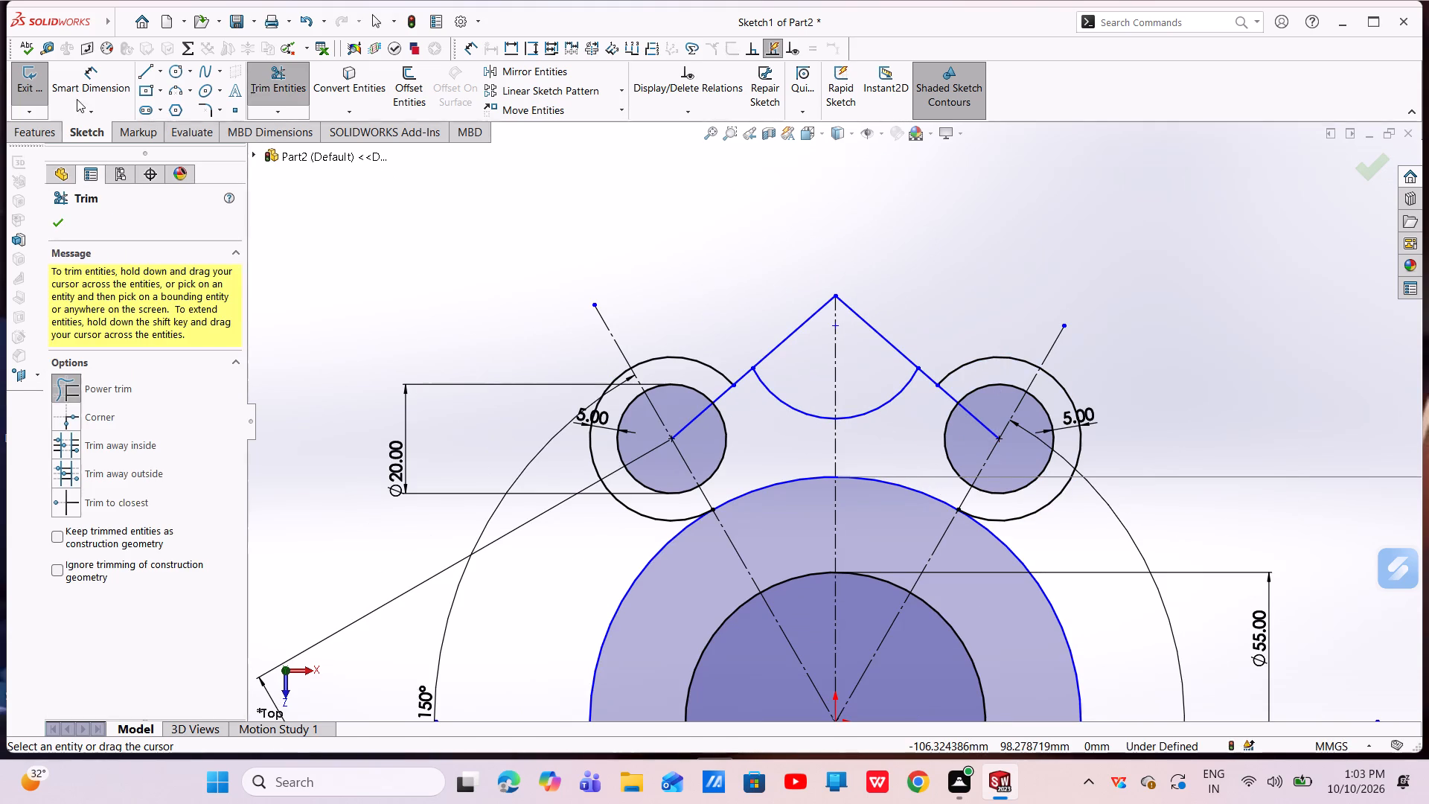
# Sketch 15 mm lines from the upper-right and upper-left circle centres to their offset arcs, at 315° and 225° respectively.
pyautogui.click(138, 67)
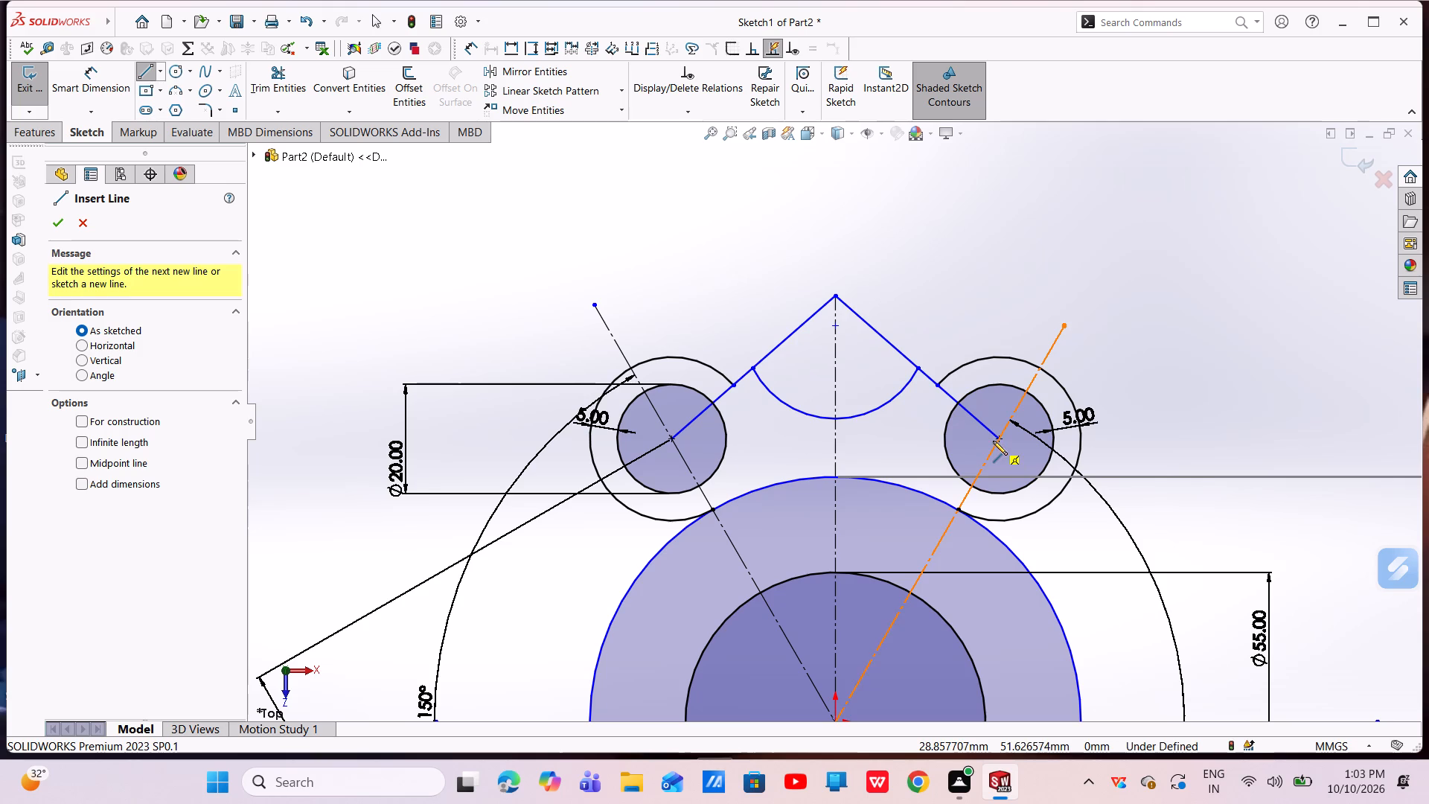
pyautogui.click(998, 435)
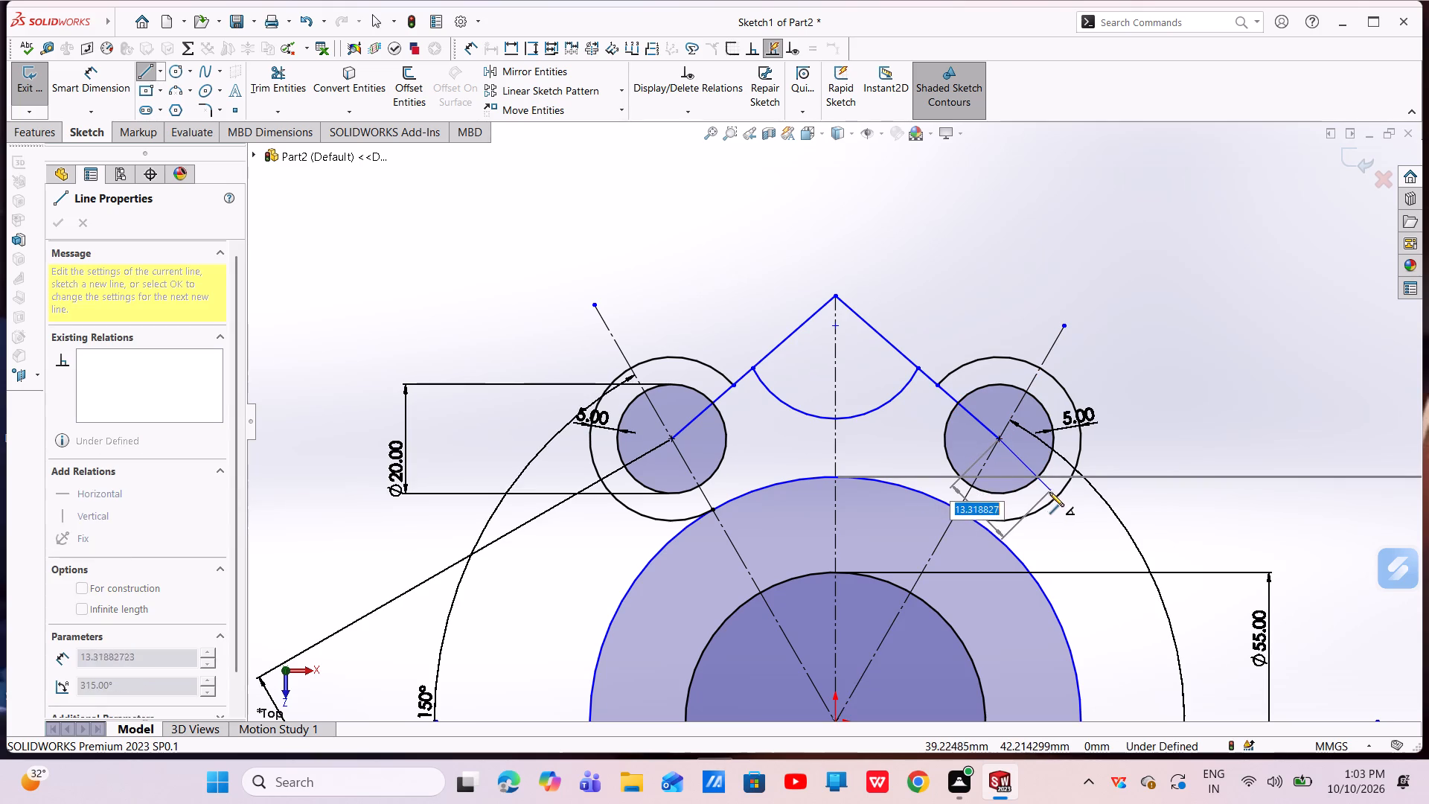
pyautogui.click(1055, 497)
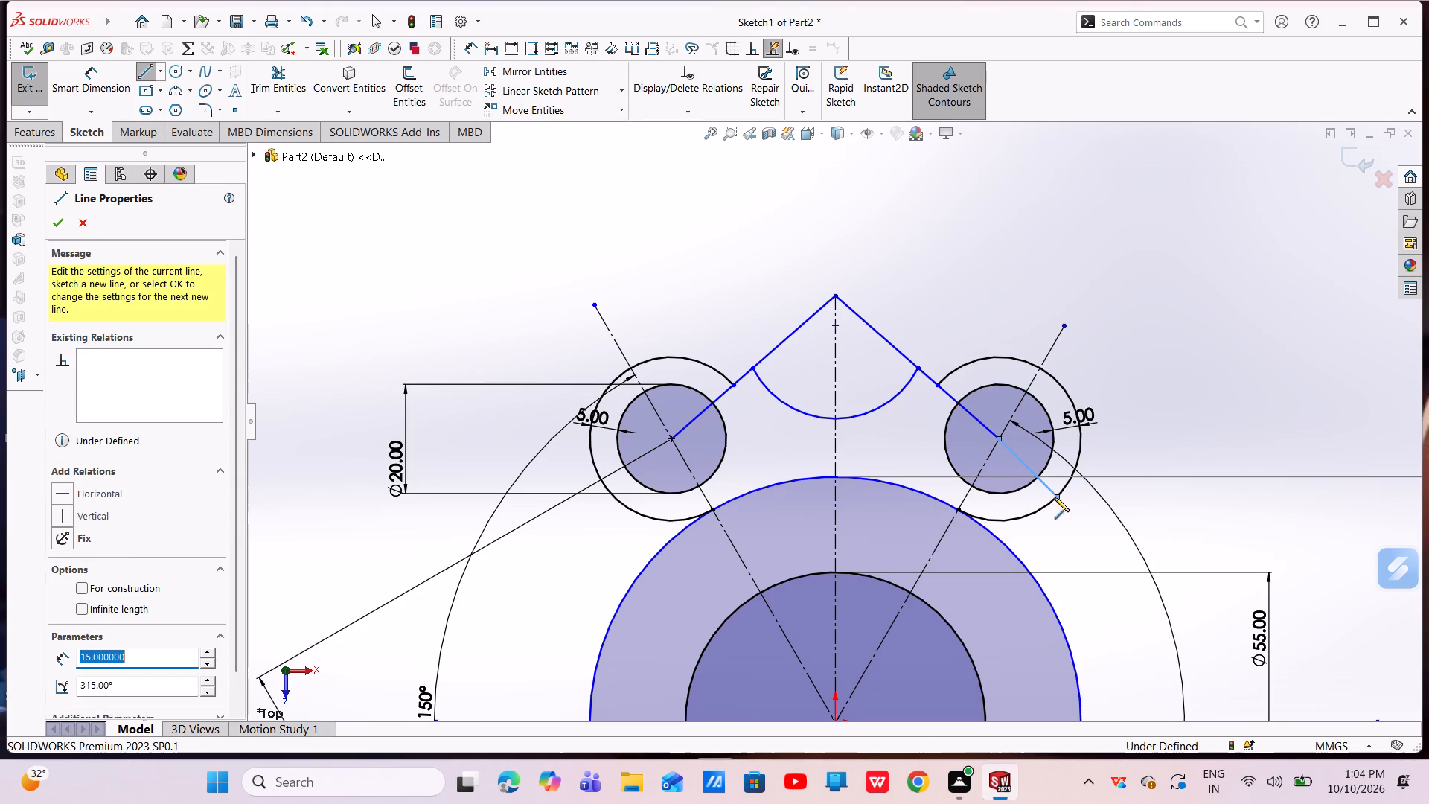
pyautogui.press('Escape')
pyautogui.click(153, 73)
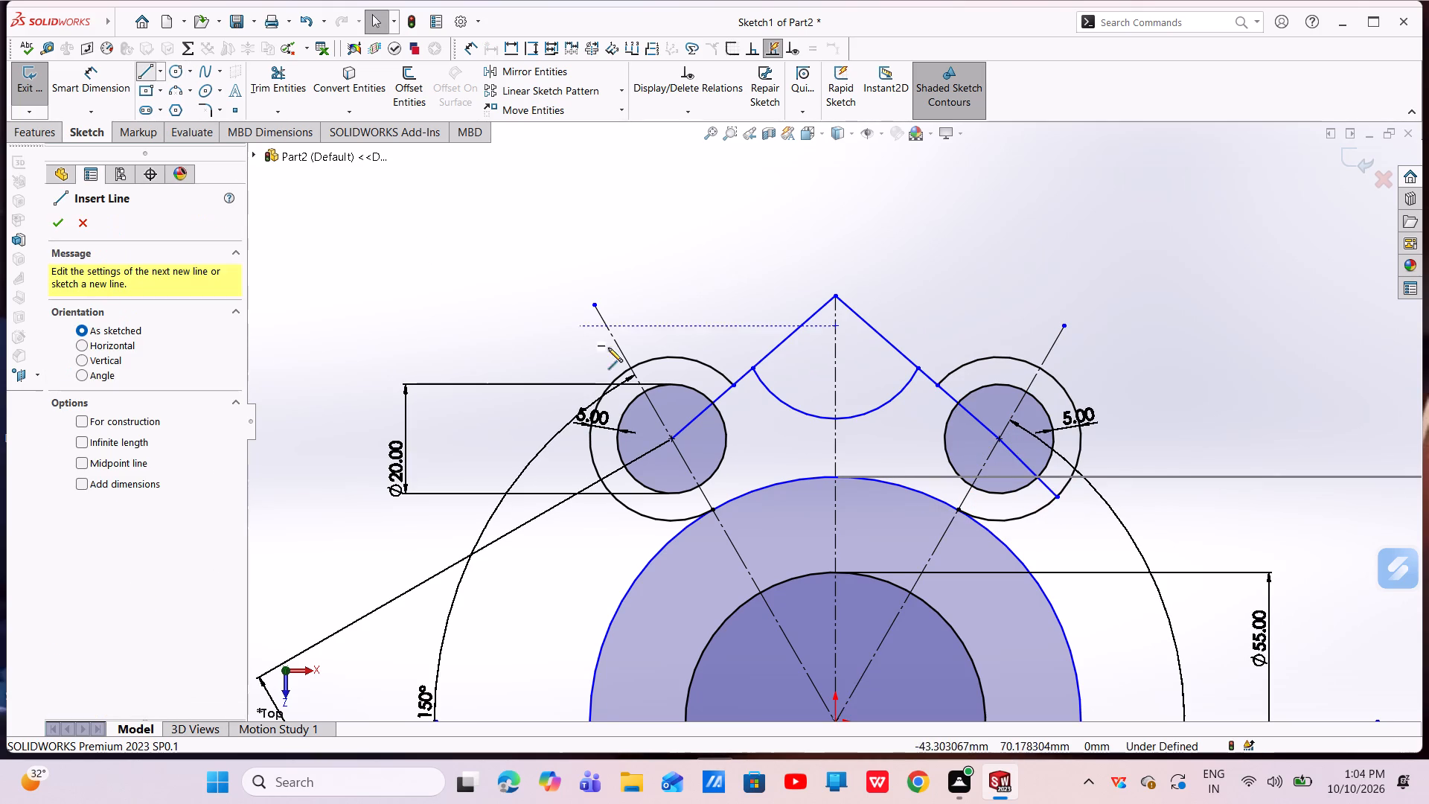
pyautogui.click(668, 437)
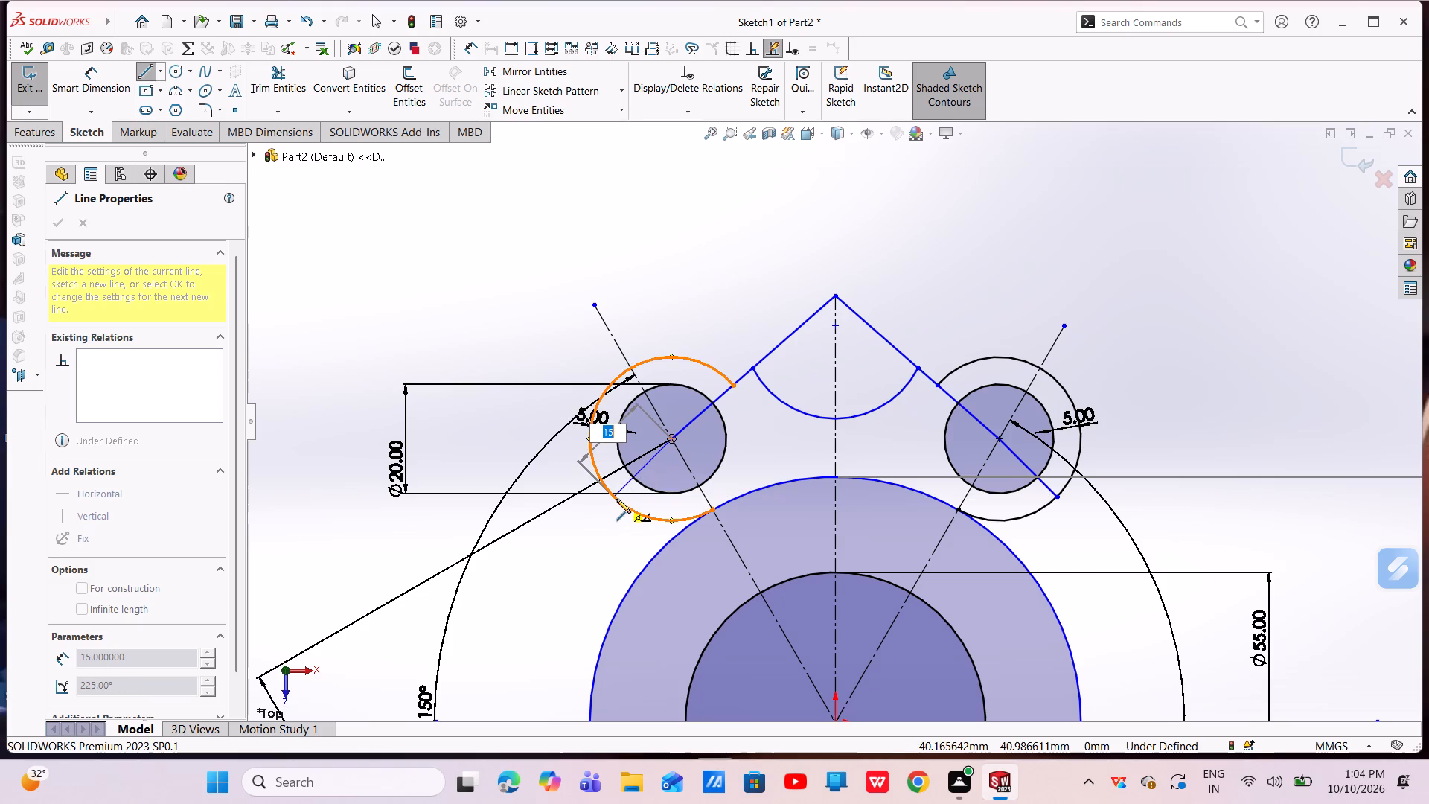
pyautogui.click(616, 499)
pyautogui.press('Escape')
pyautogui.press('Escape')
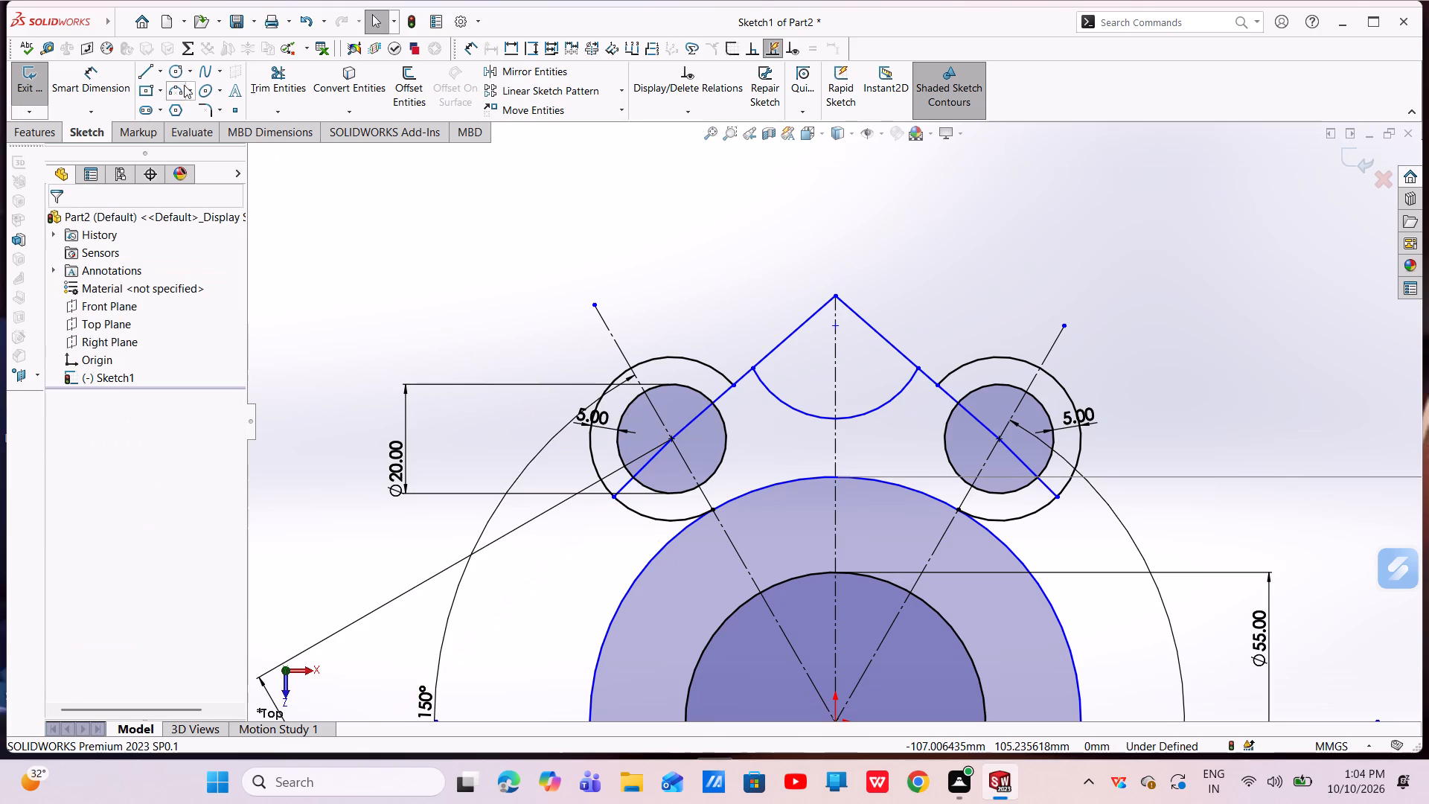
# Trim the lower parts of both upper offset arcs between the 15 mm lines and the diagonal centerlines.
pyautogui.click(266, 71)
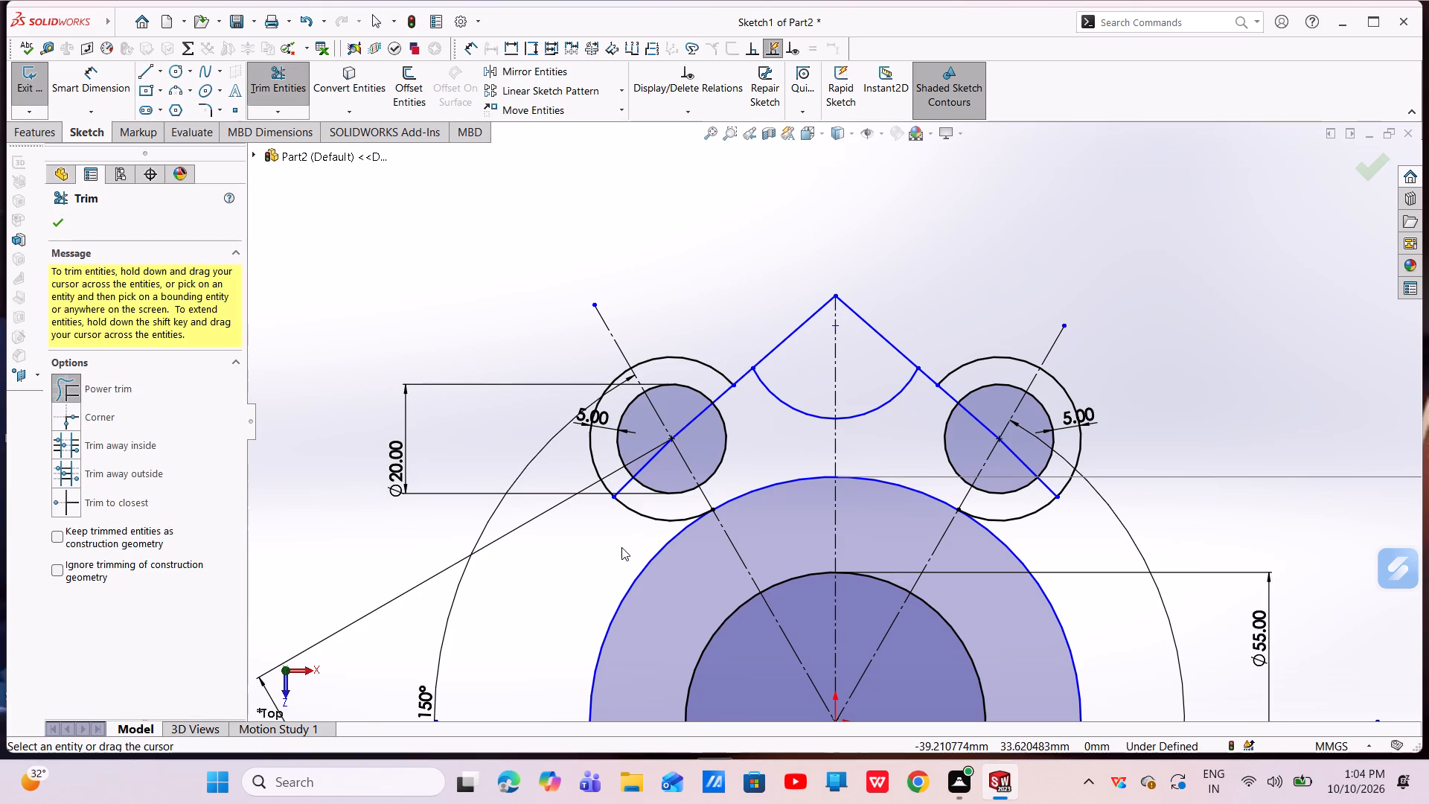
pyautogui.moveTo(621, 547); pyautogui.dragTo(656, 515)
pyautogui.moveTo(1083, 541); pyautogui.dragTo(1029, 523)
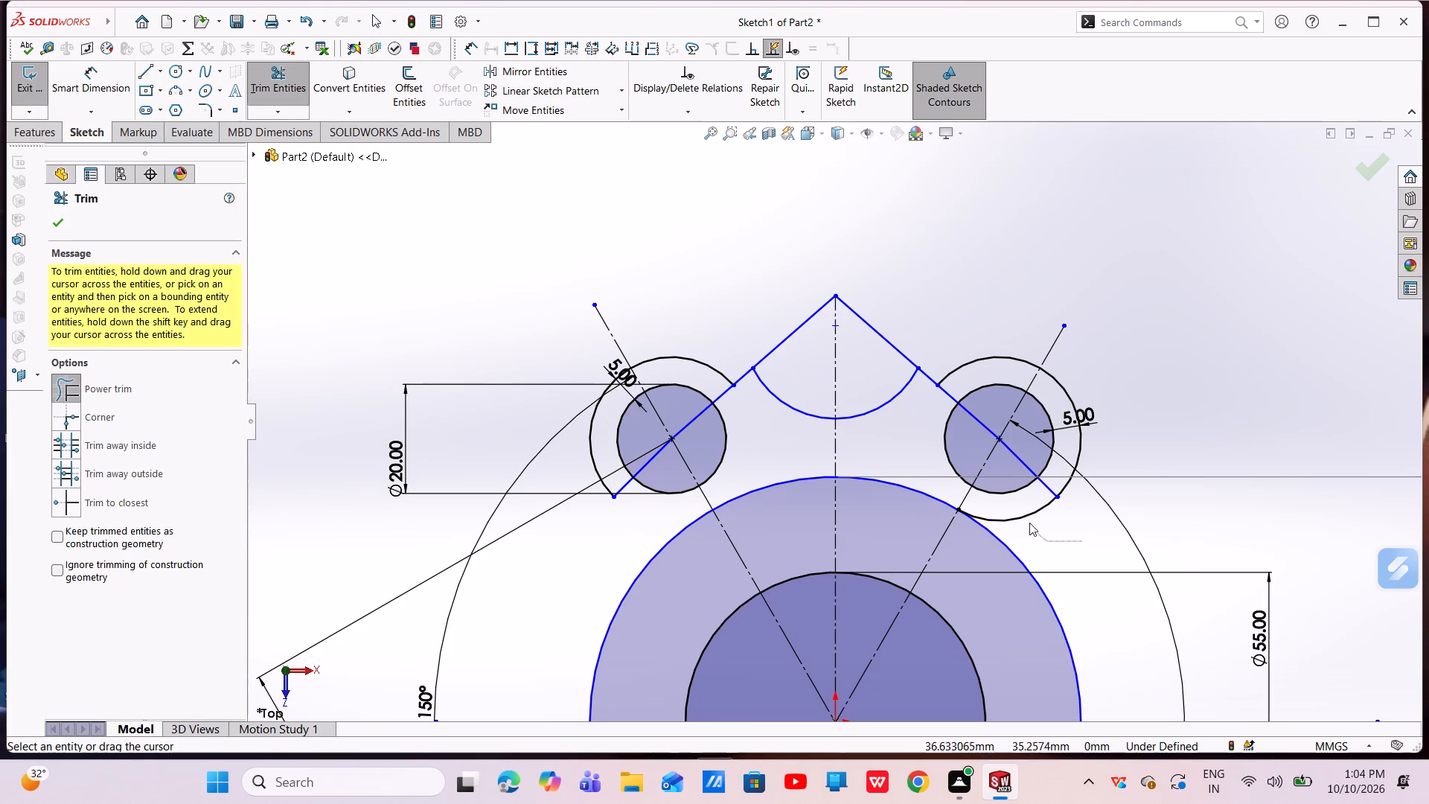
pyautogui.moveTo(1029, 523); pyautogui.dragTo(1016, 496)
pyautogui.press('Escape')
pyautogui.press('Escape')
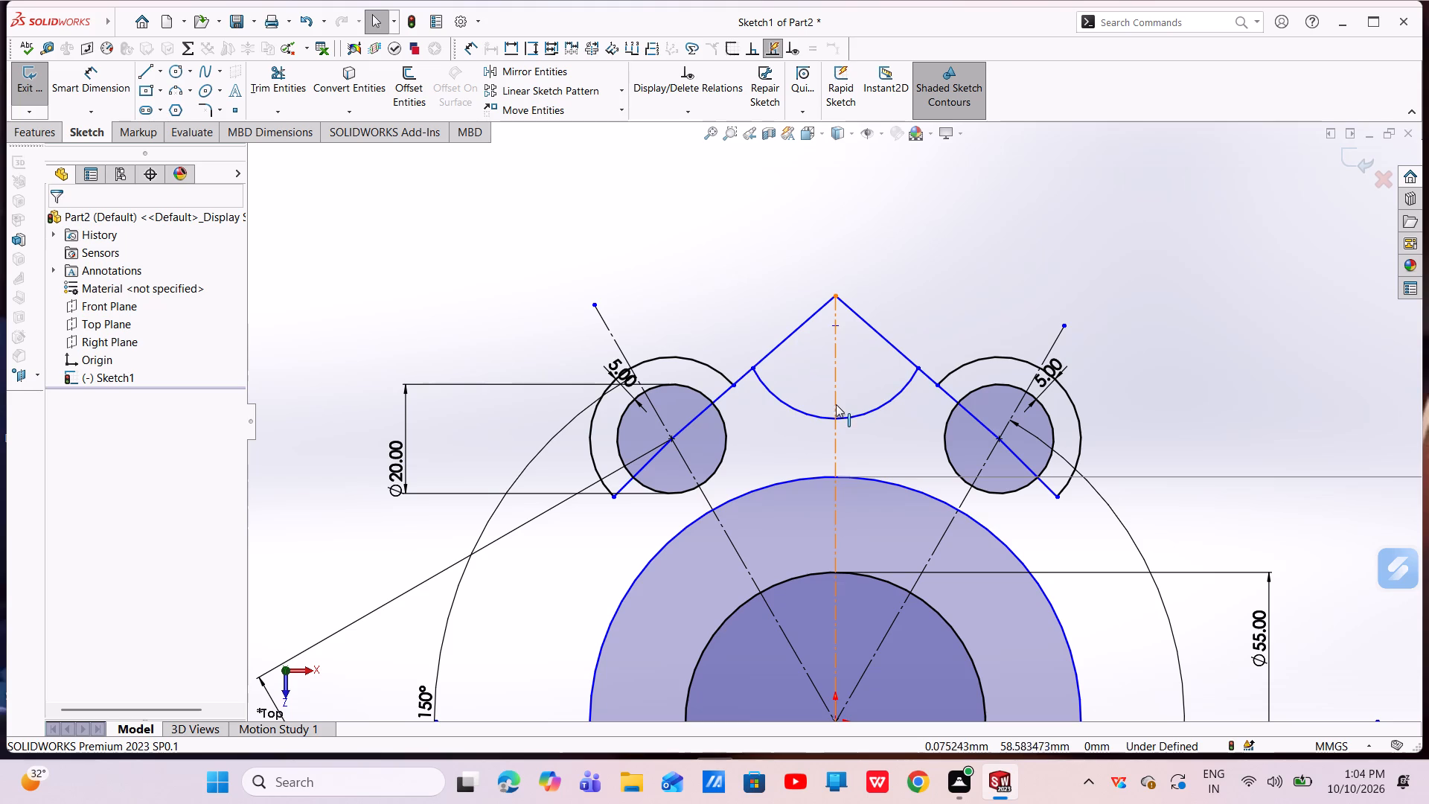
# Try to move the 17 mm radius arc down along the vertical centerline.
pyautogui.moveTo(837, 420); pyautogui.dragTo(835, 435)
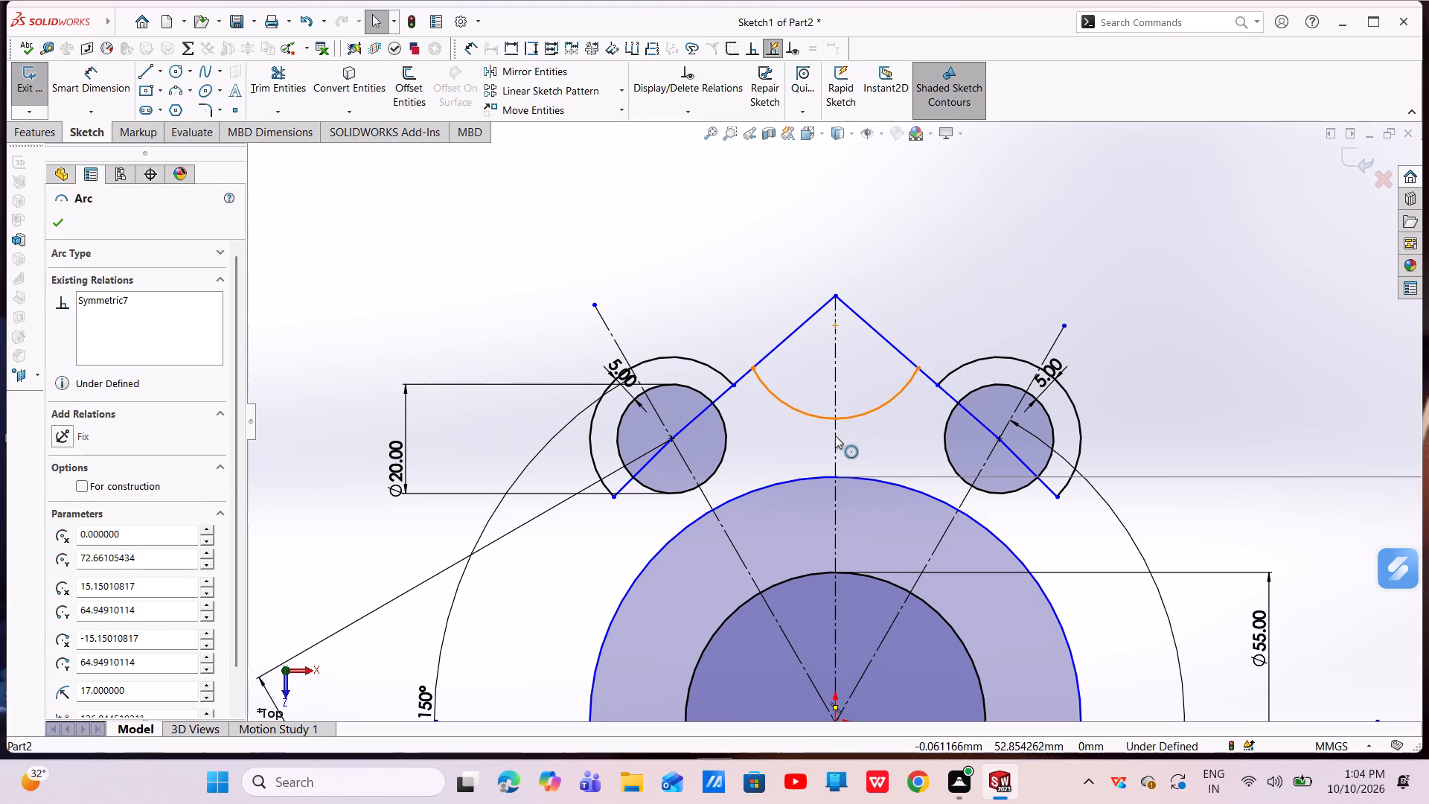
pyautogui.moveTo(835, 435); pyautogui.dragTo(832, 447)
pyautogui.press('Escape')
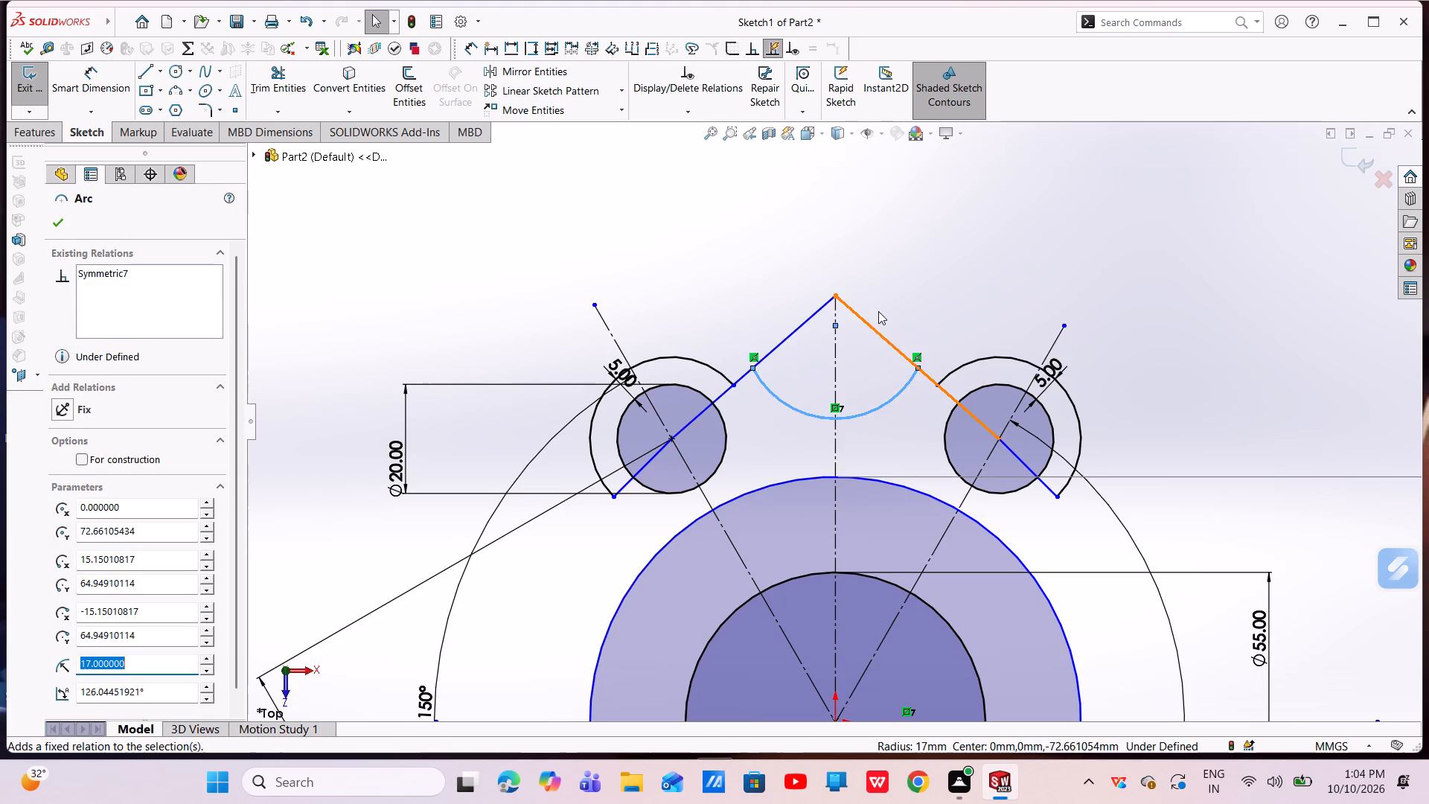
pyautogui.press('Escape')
# Delete the slanted line between the vertical centerline's top end and the upper-right circle's centre.
pyautogui.click(874, 326)
pyautogui.rightClick(874, 326)
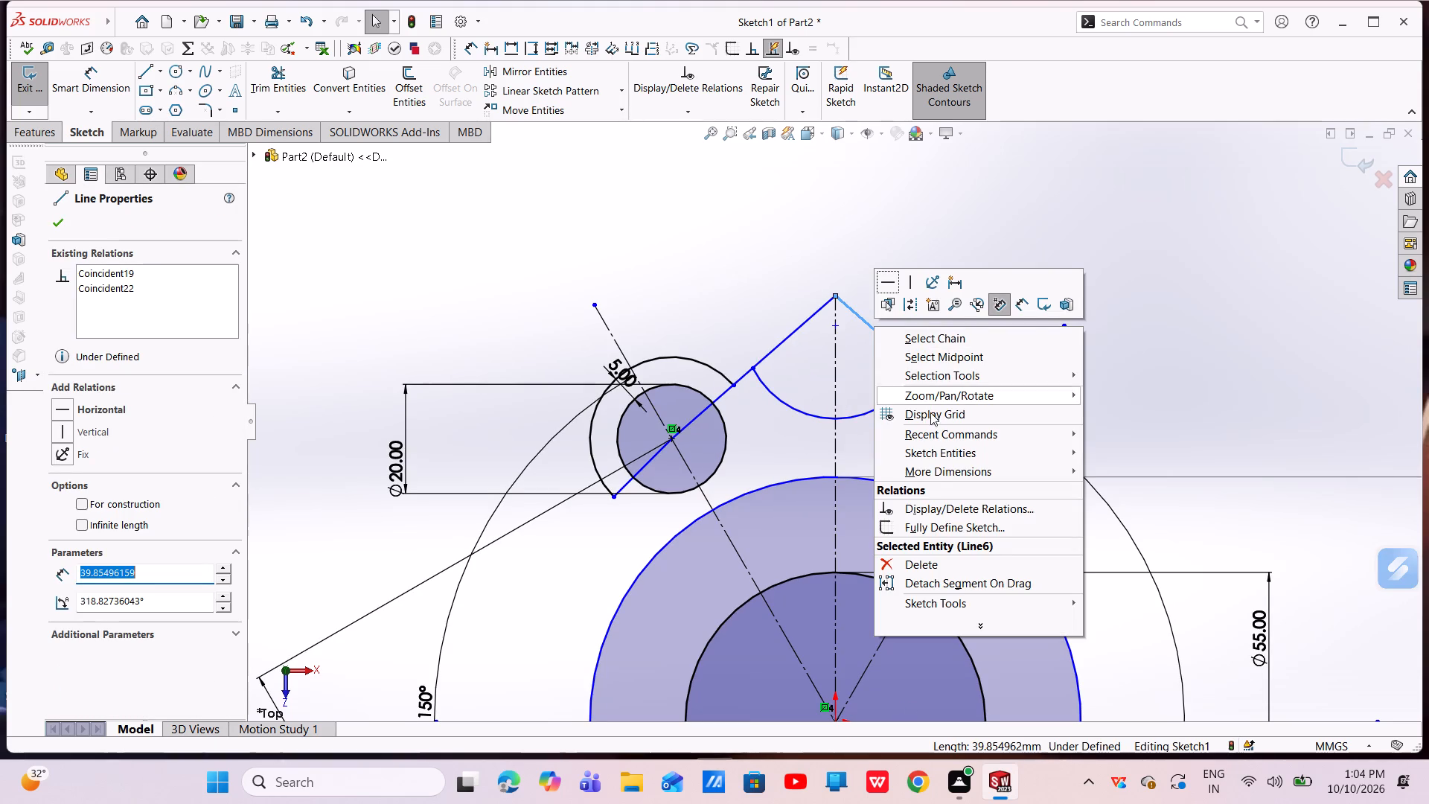
pyautogui.click(930, 561)
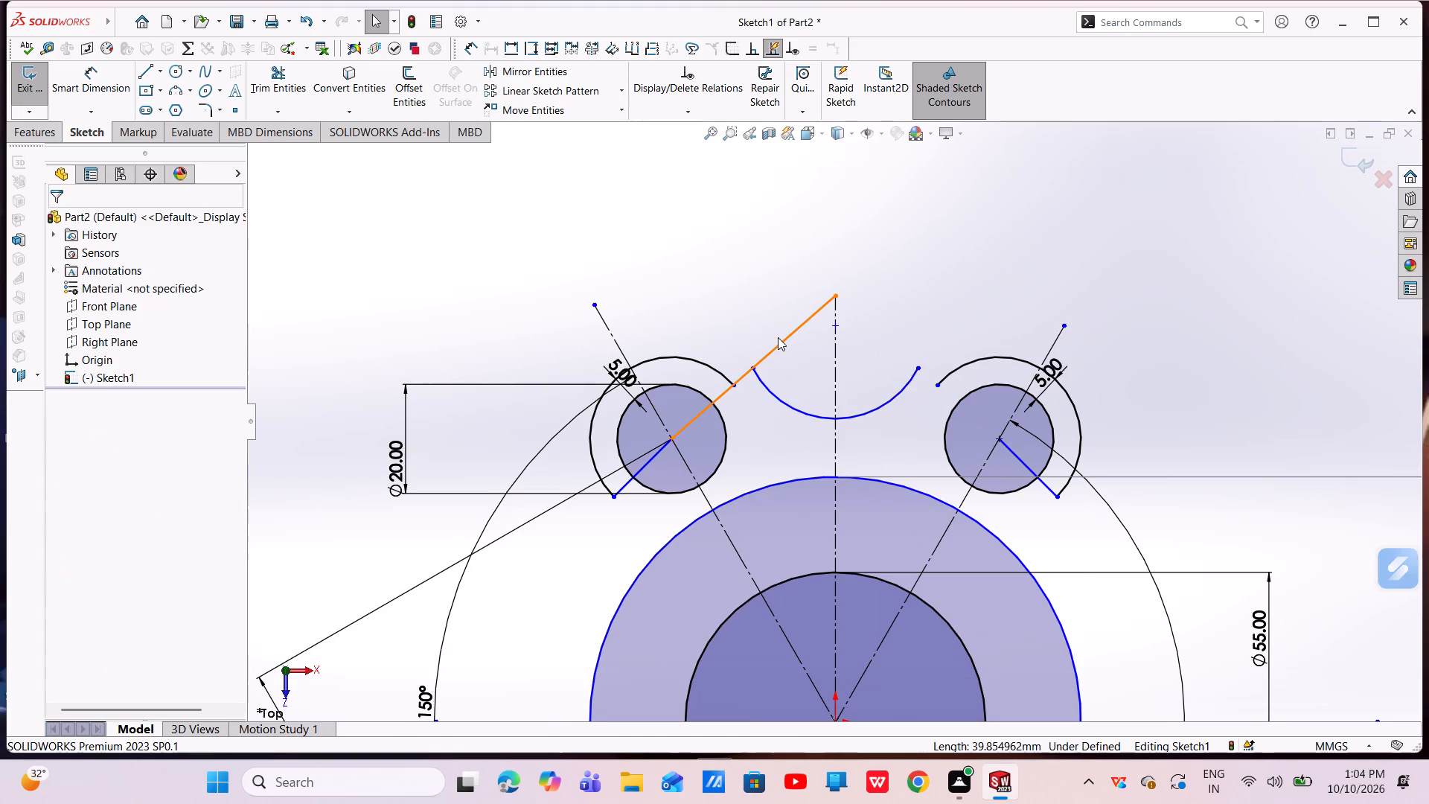
# Delete the slanted line between the vertical centerline's top end and the upper-left circle's centre.
pyautogui.click(778, 337)
pyautogui.rightClick(778, 337)
pyautogui.press('Escape')
pyautogui.press('Escape')
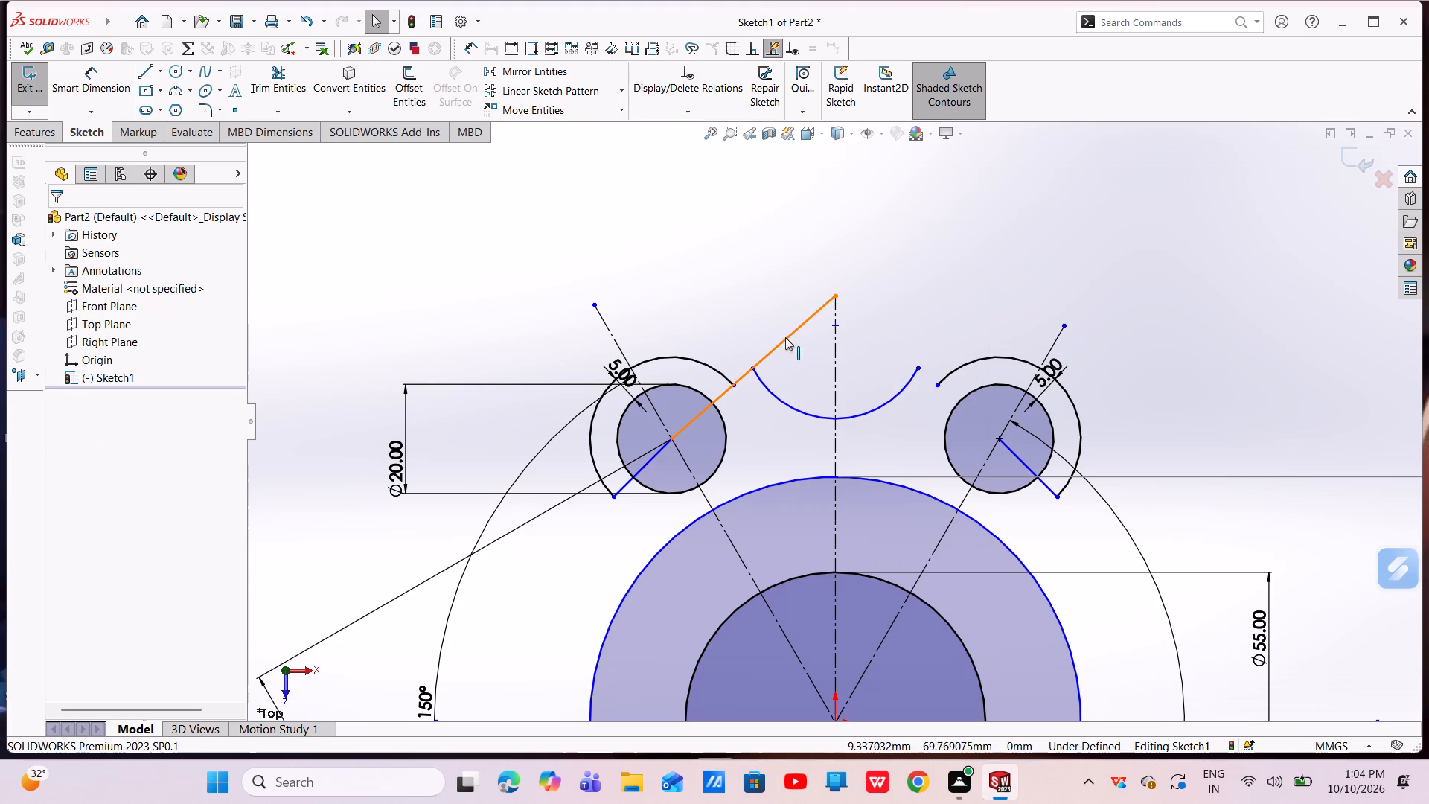
pyautogui.click(785, 335)
pyautogui.rightClick(785, 335)
pyautogui.press('Escape')
pyautogui.press('Escape')
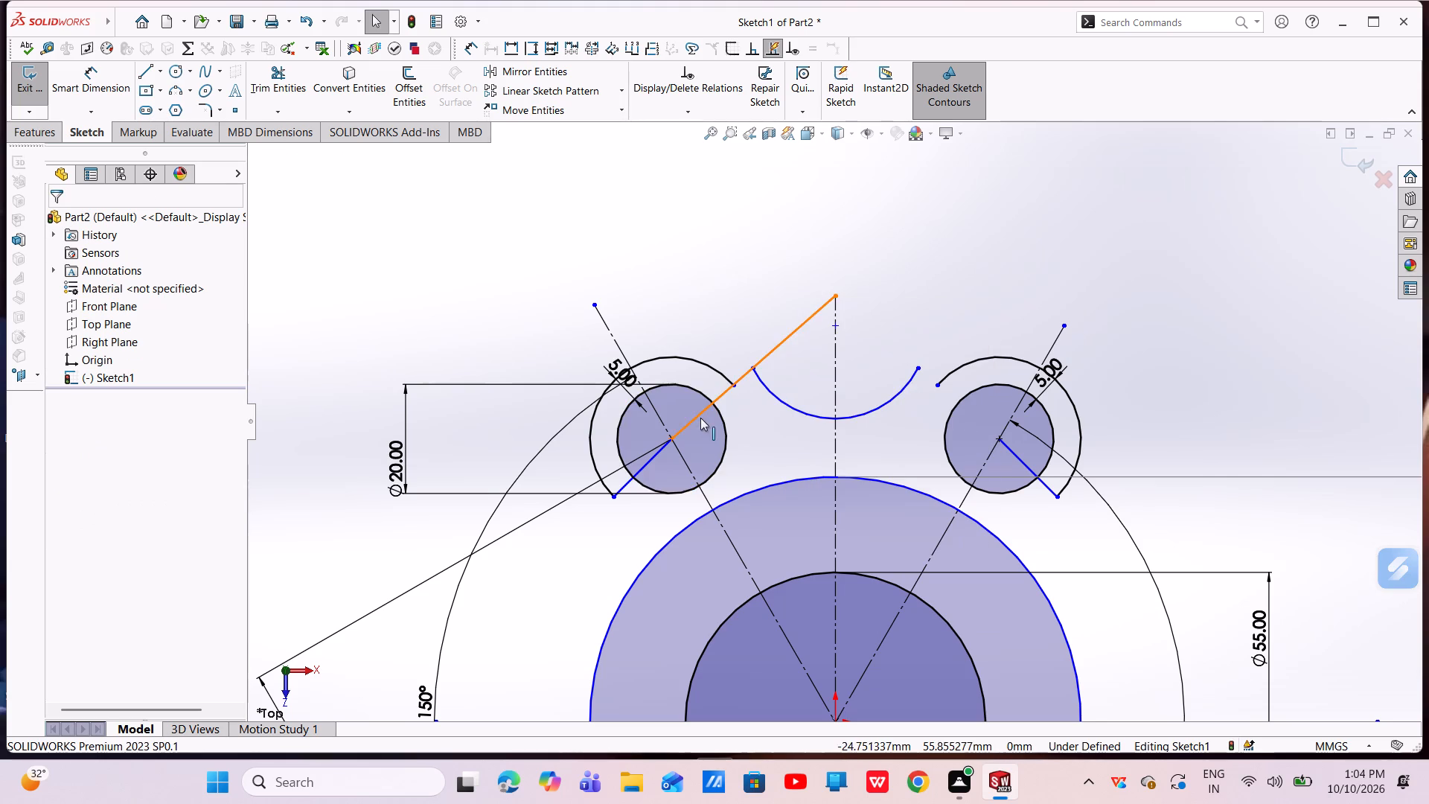
pyautogui.click(693, 421)
pyautogui.rightClick(693, 421)
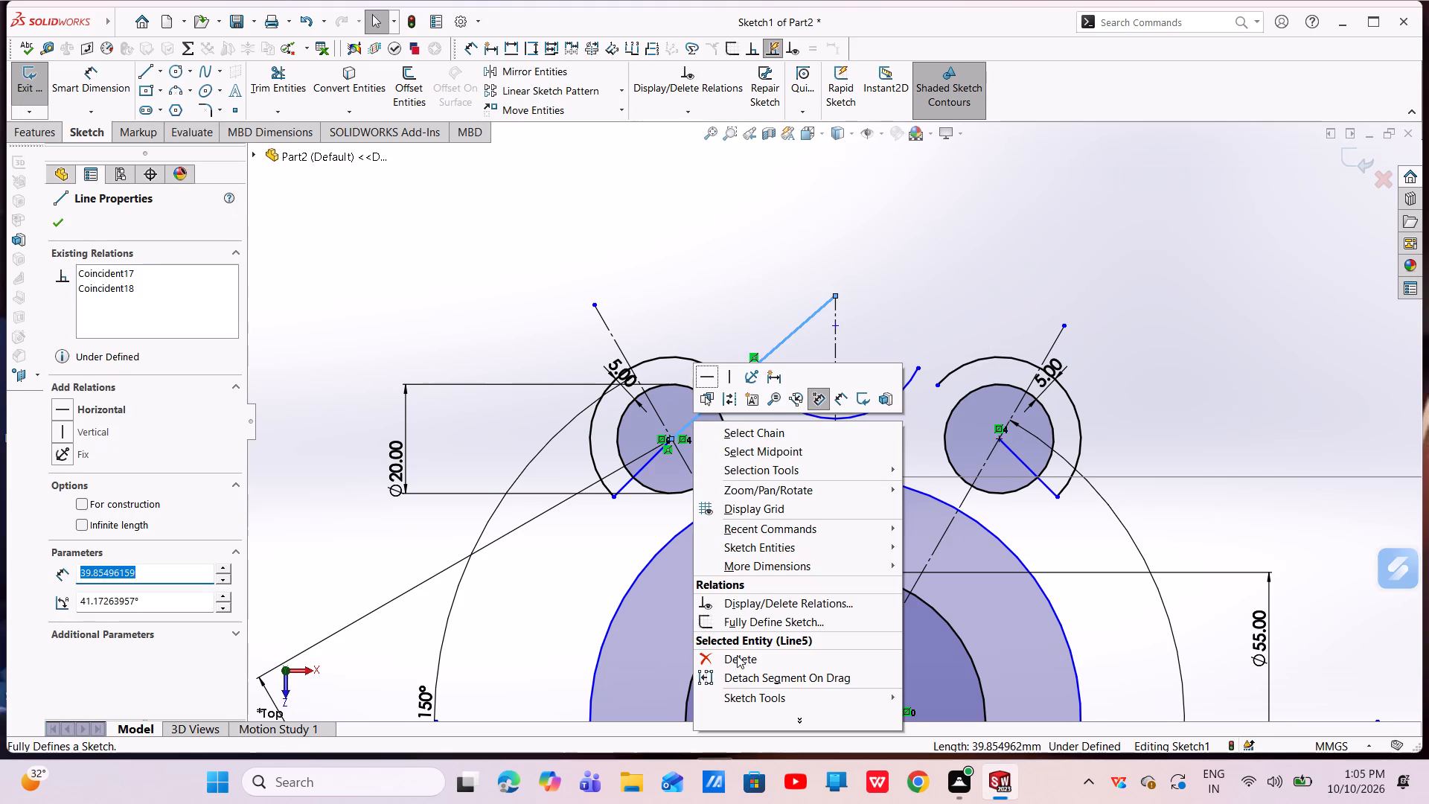
pyautogui.click(735, 655)
# Delete the 15 mm line running from the upper-left circle's centre to its offset arc.
pyautogui.click(633, 473)
pyautogui.rightClick(633, 473)
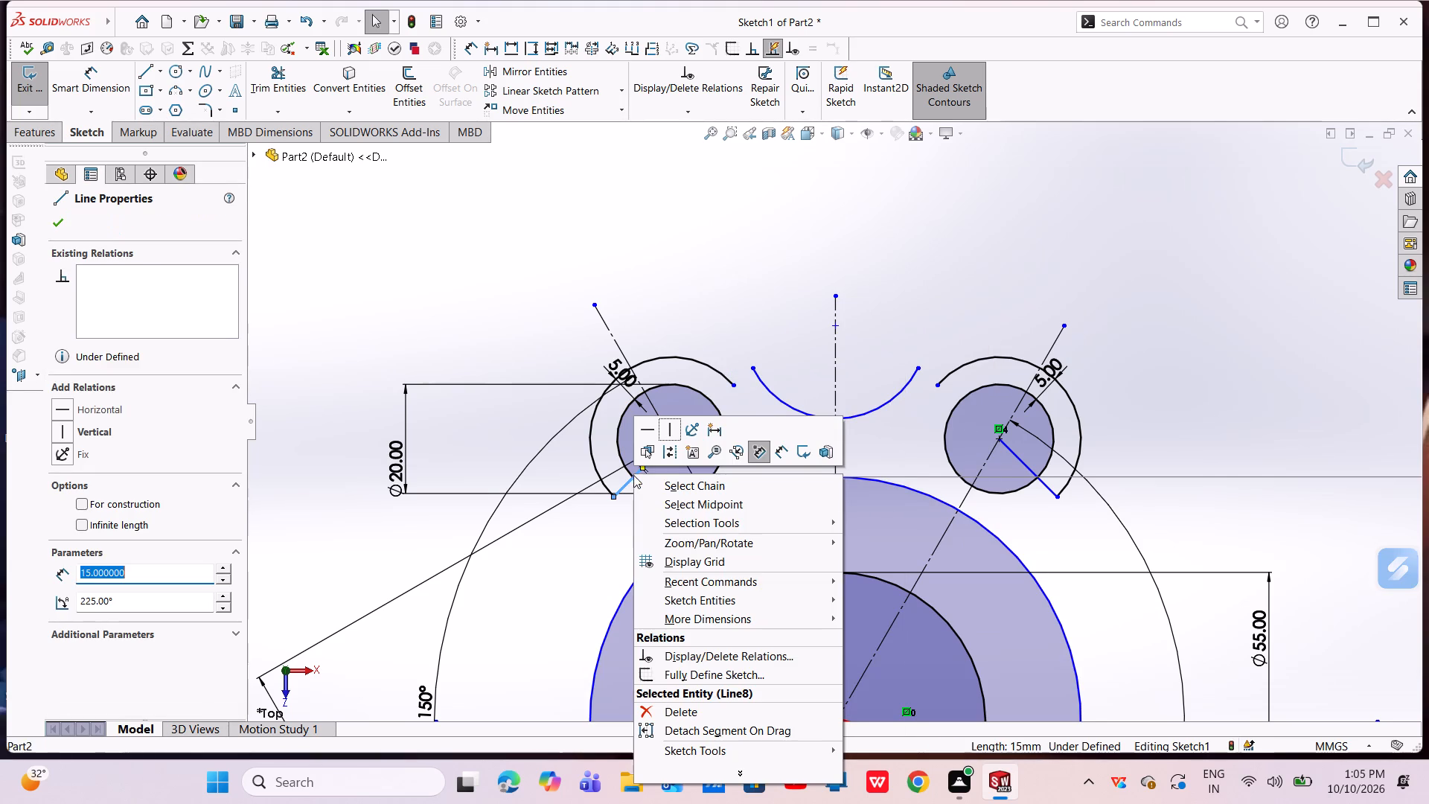
pyautogui.click(656, 703)
pyautogui.press('Escape')
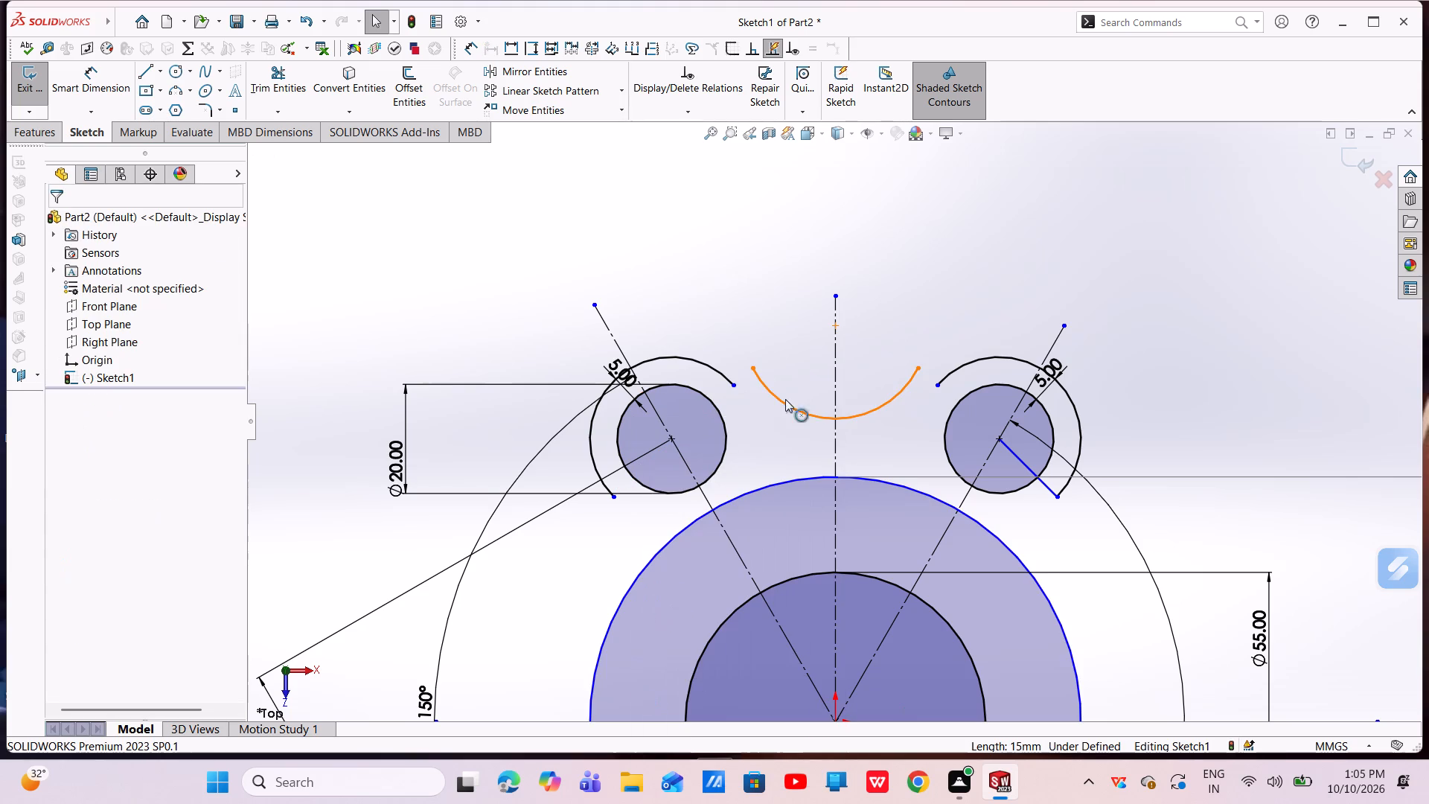
# Make both endpoints of the 17 mm radius arc coincident with the inner ends of the two upper offset arcs.
pyautogui.moveTo(796, 409); pyautogui.dragTo(799, 434)
pyautogui.press('Escape')
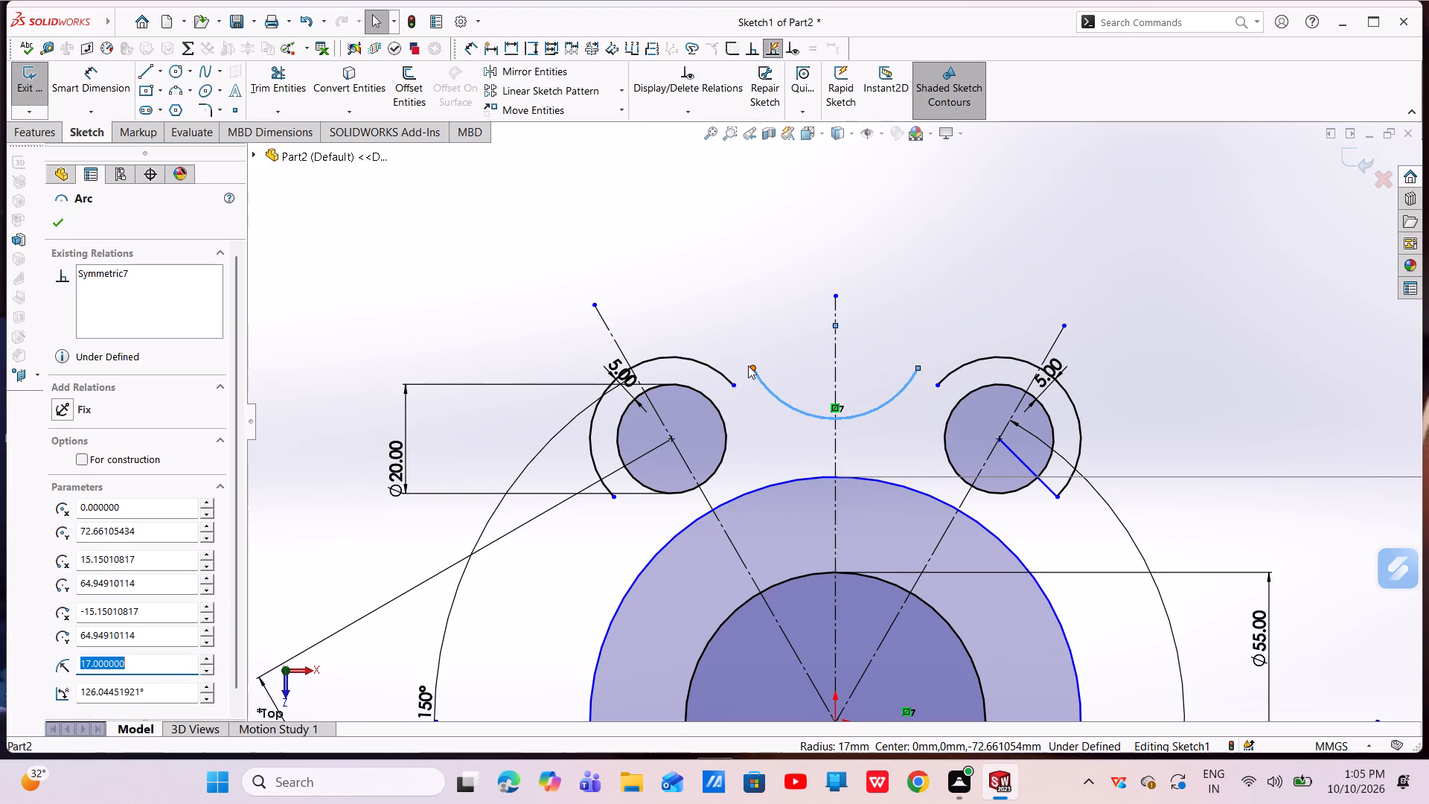
pyautogui.click(748, 366)
pyautogui.click(754, 370)
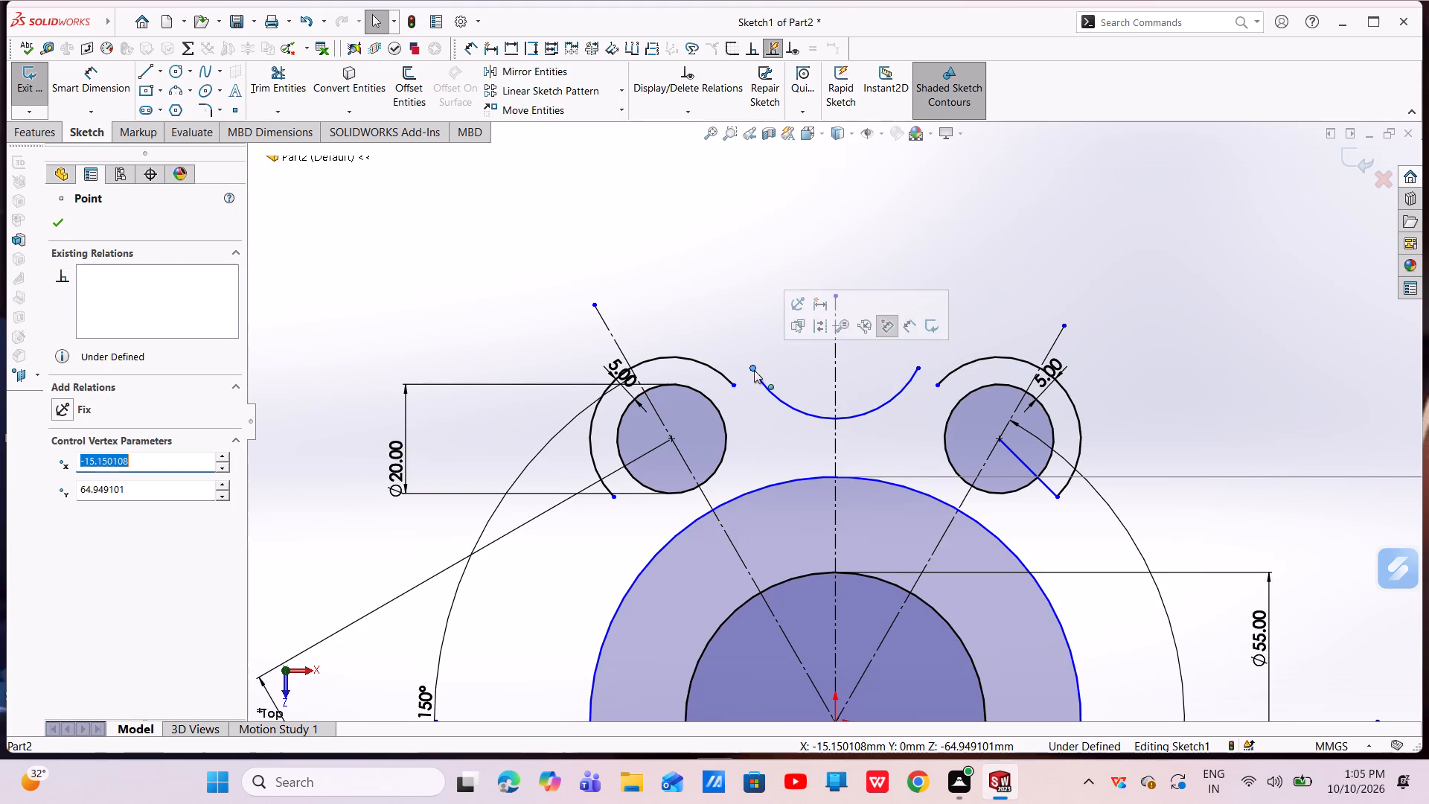
pyautogui.keyDown('ctrl'); pyautogui.click(733, 389); pyautogui.keyUp('ctrl')
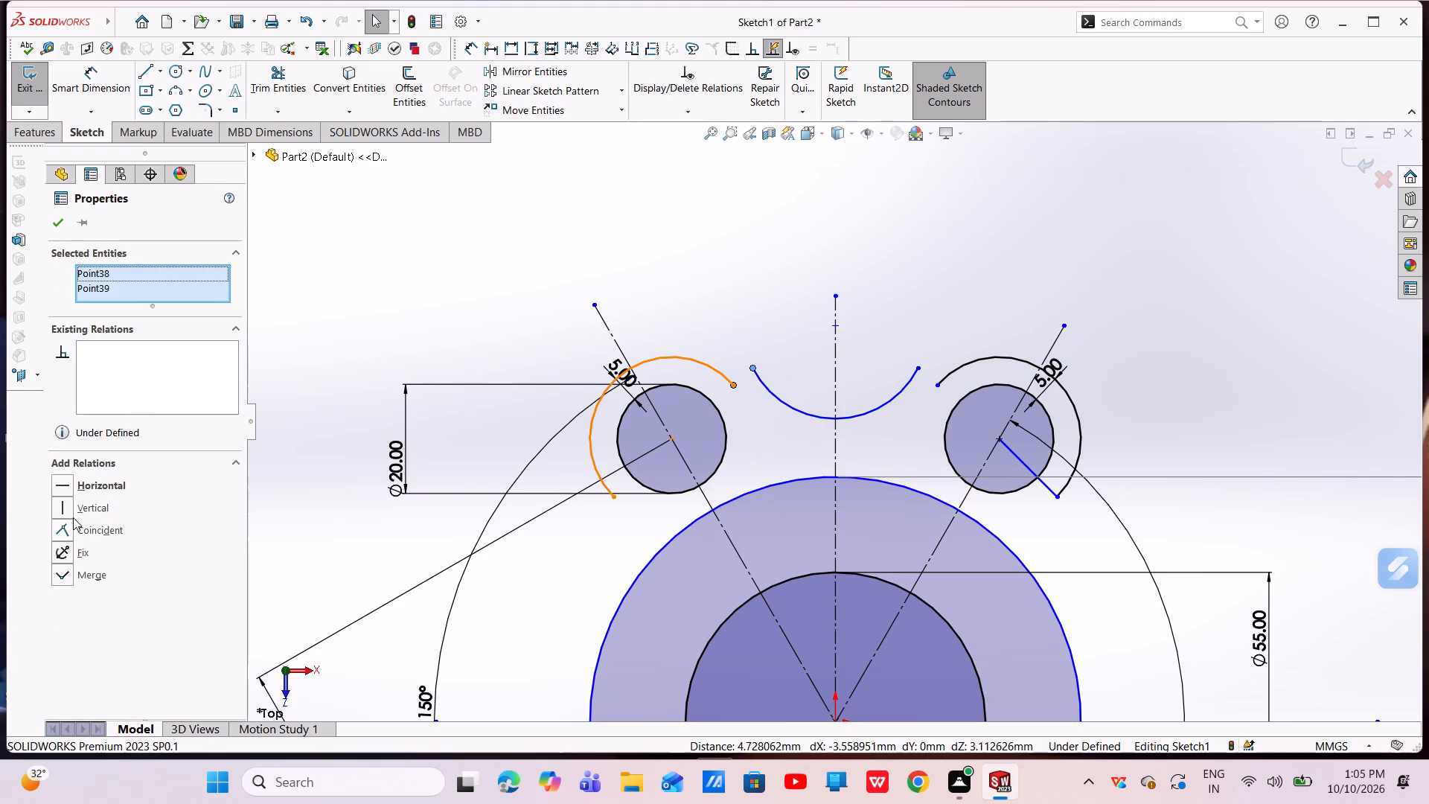
pyautogui.click(63, 528)
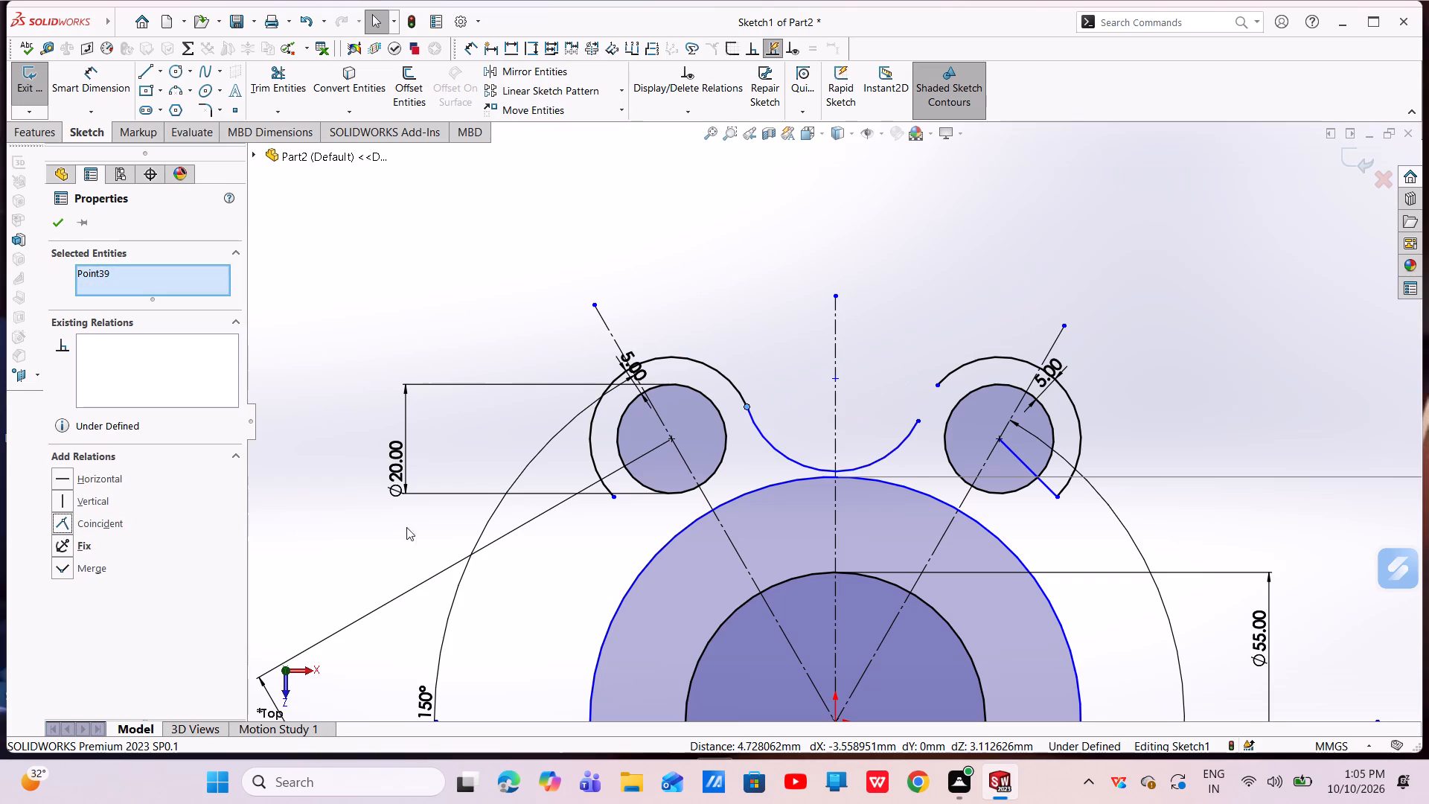
pyautogui.click(940, 386)
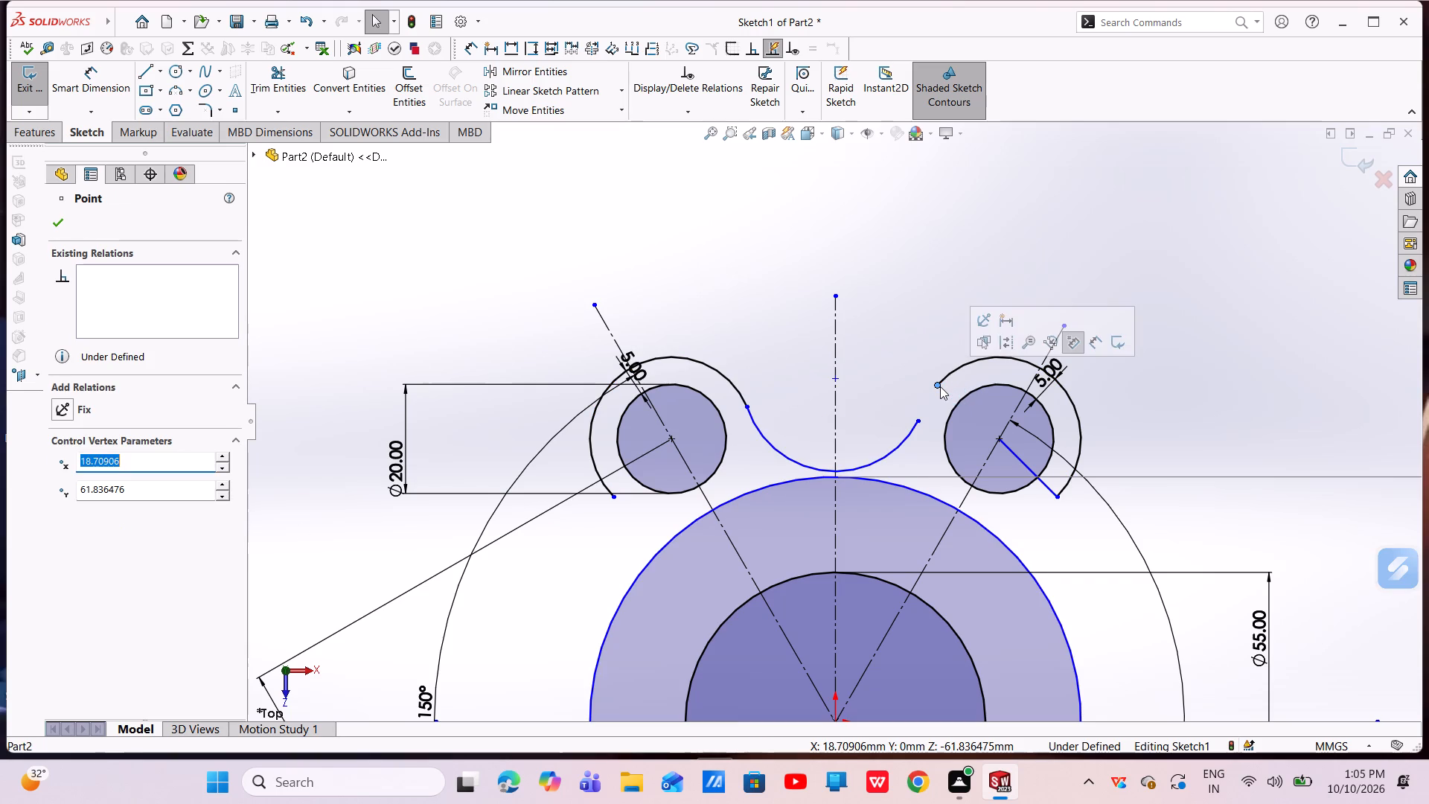
pyautogui.keyDown('ctrl'); pyautogui.click(921, 418); pyautogui.keyUp('ctrl')
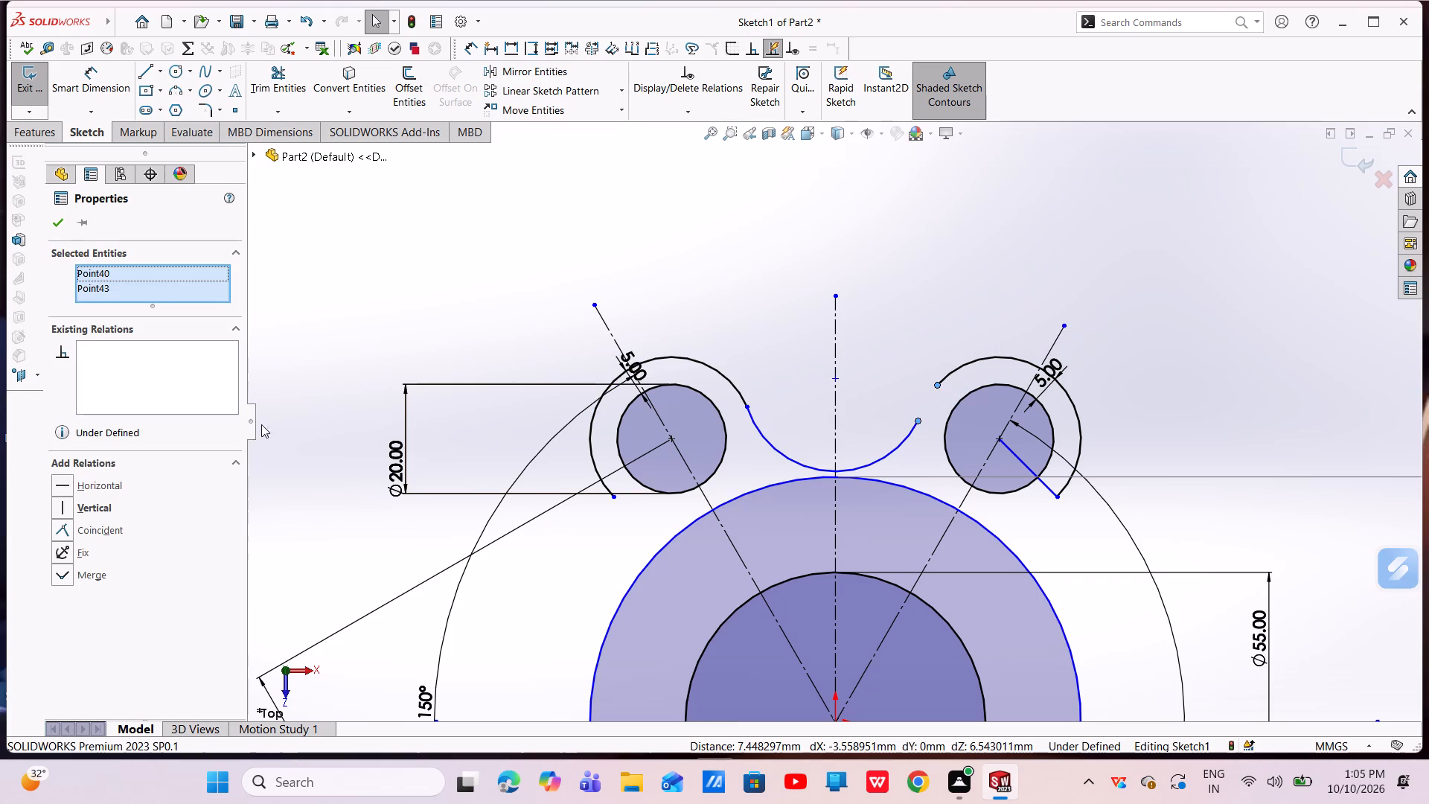
pyautogui.click(67, 536)
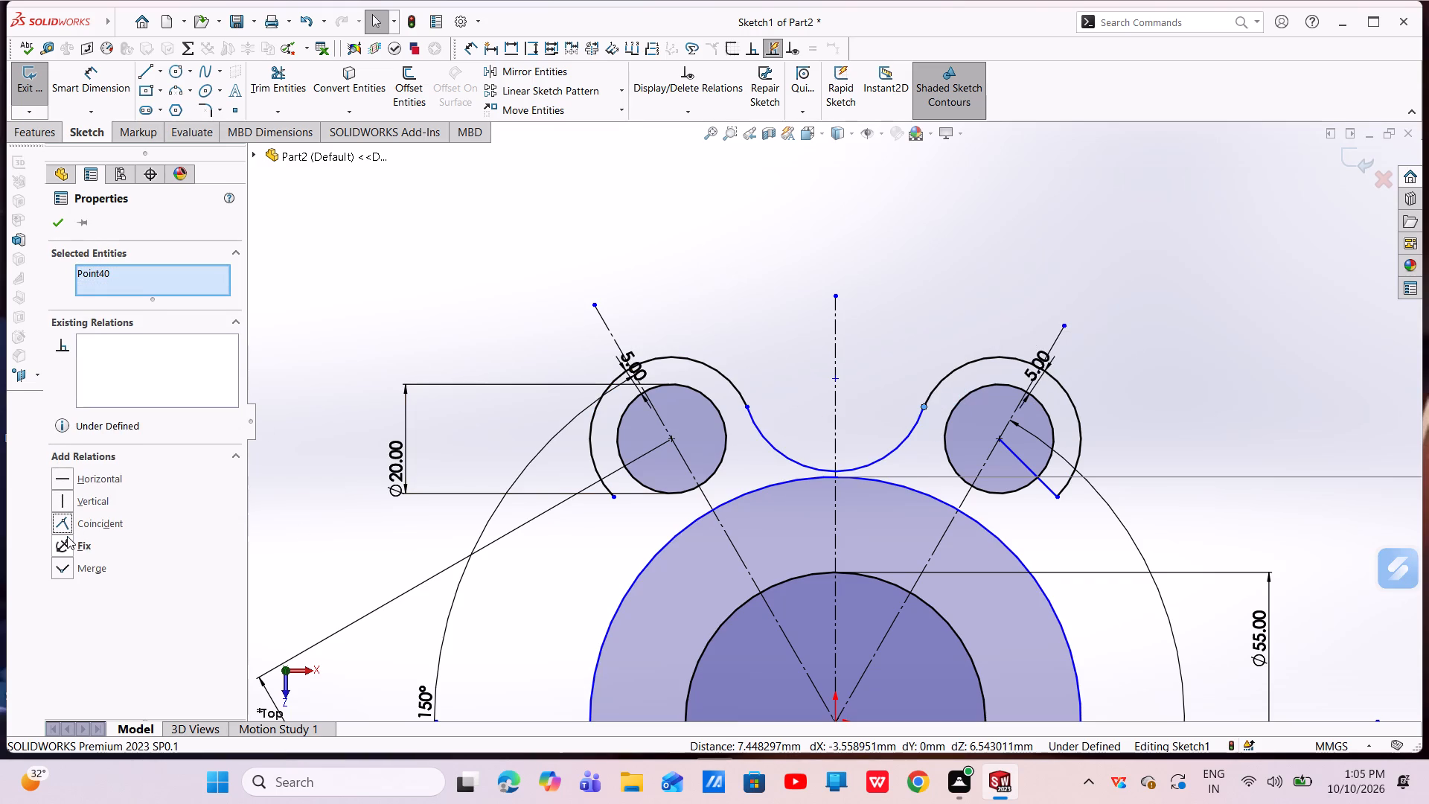
pyautogui.press('Escape')
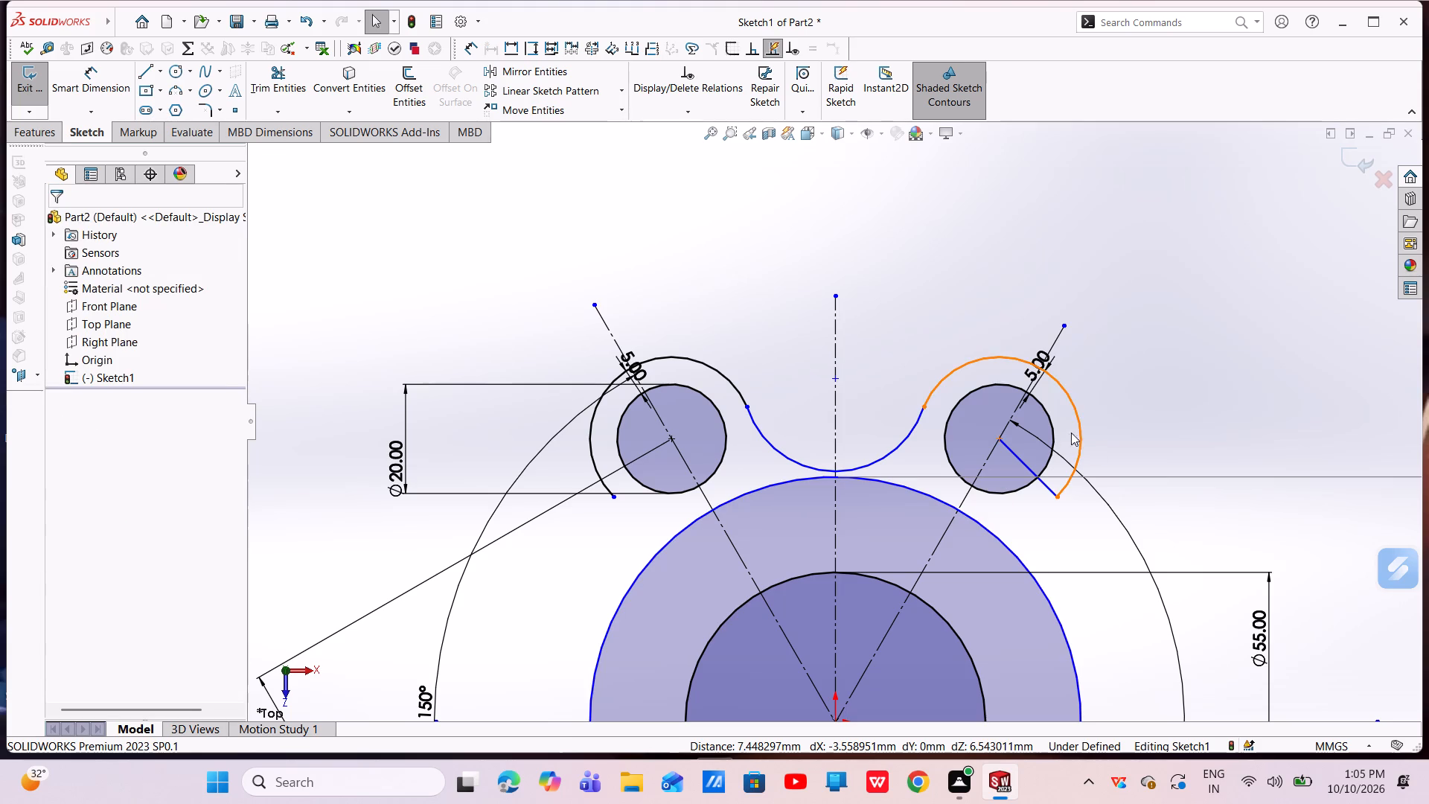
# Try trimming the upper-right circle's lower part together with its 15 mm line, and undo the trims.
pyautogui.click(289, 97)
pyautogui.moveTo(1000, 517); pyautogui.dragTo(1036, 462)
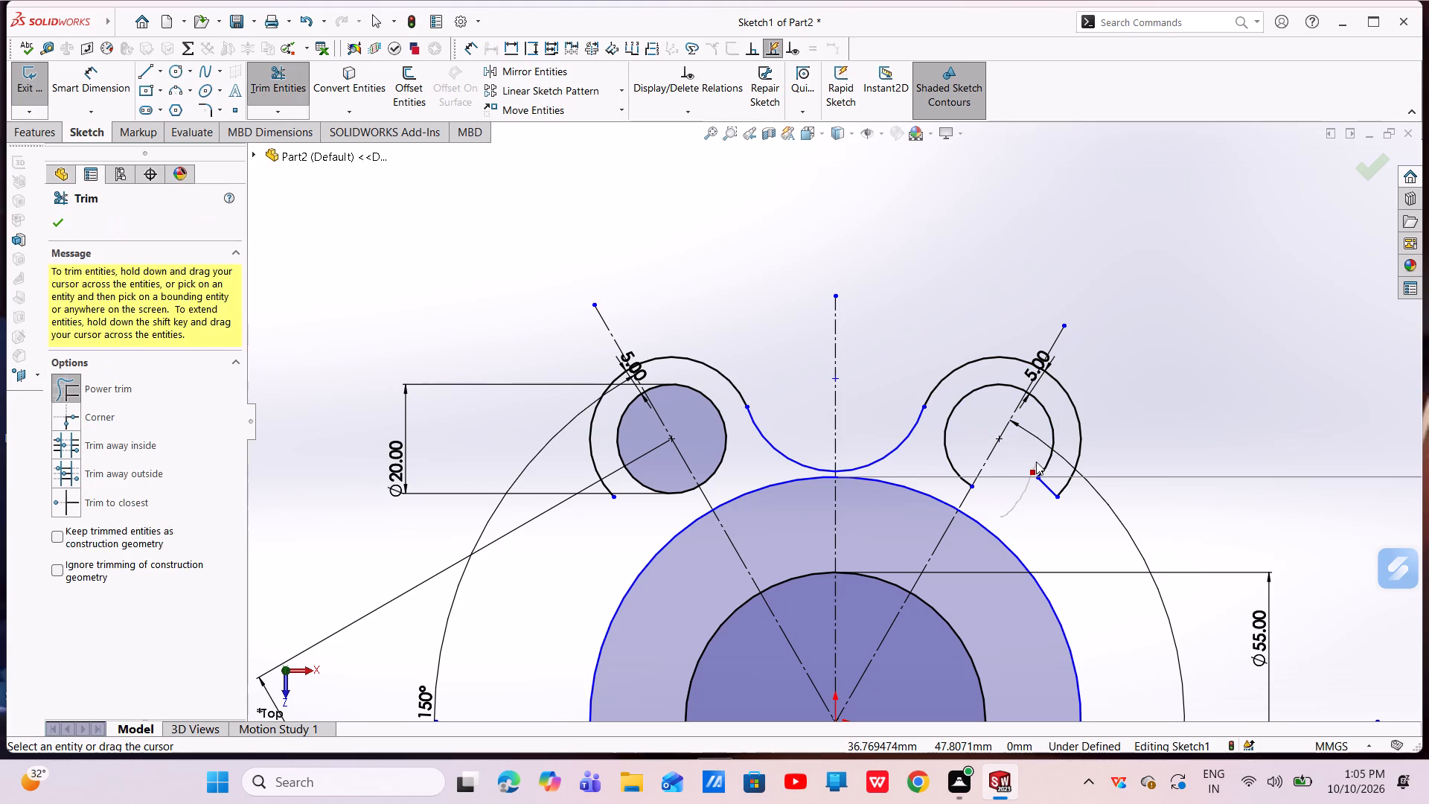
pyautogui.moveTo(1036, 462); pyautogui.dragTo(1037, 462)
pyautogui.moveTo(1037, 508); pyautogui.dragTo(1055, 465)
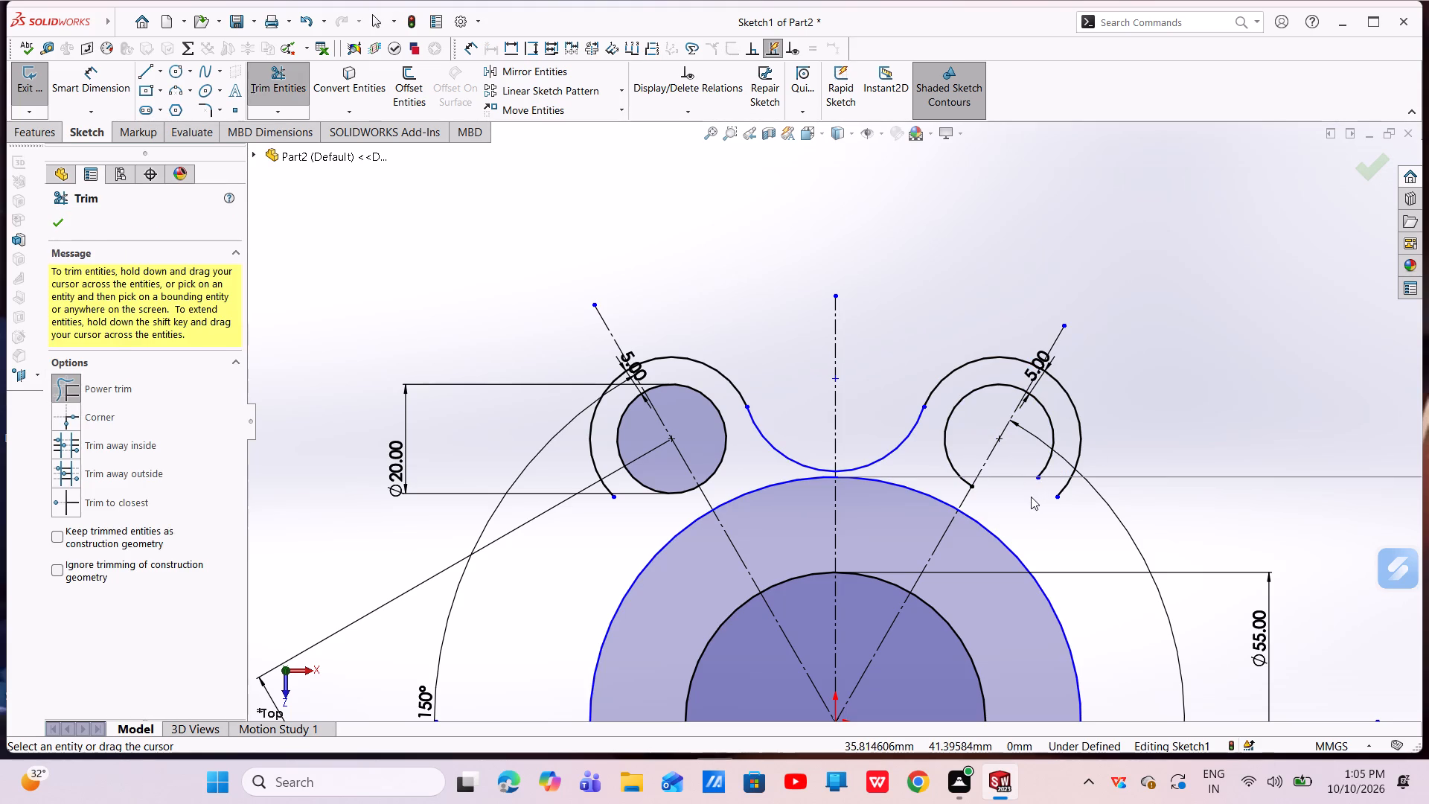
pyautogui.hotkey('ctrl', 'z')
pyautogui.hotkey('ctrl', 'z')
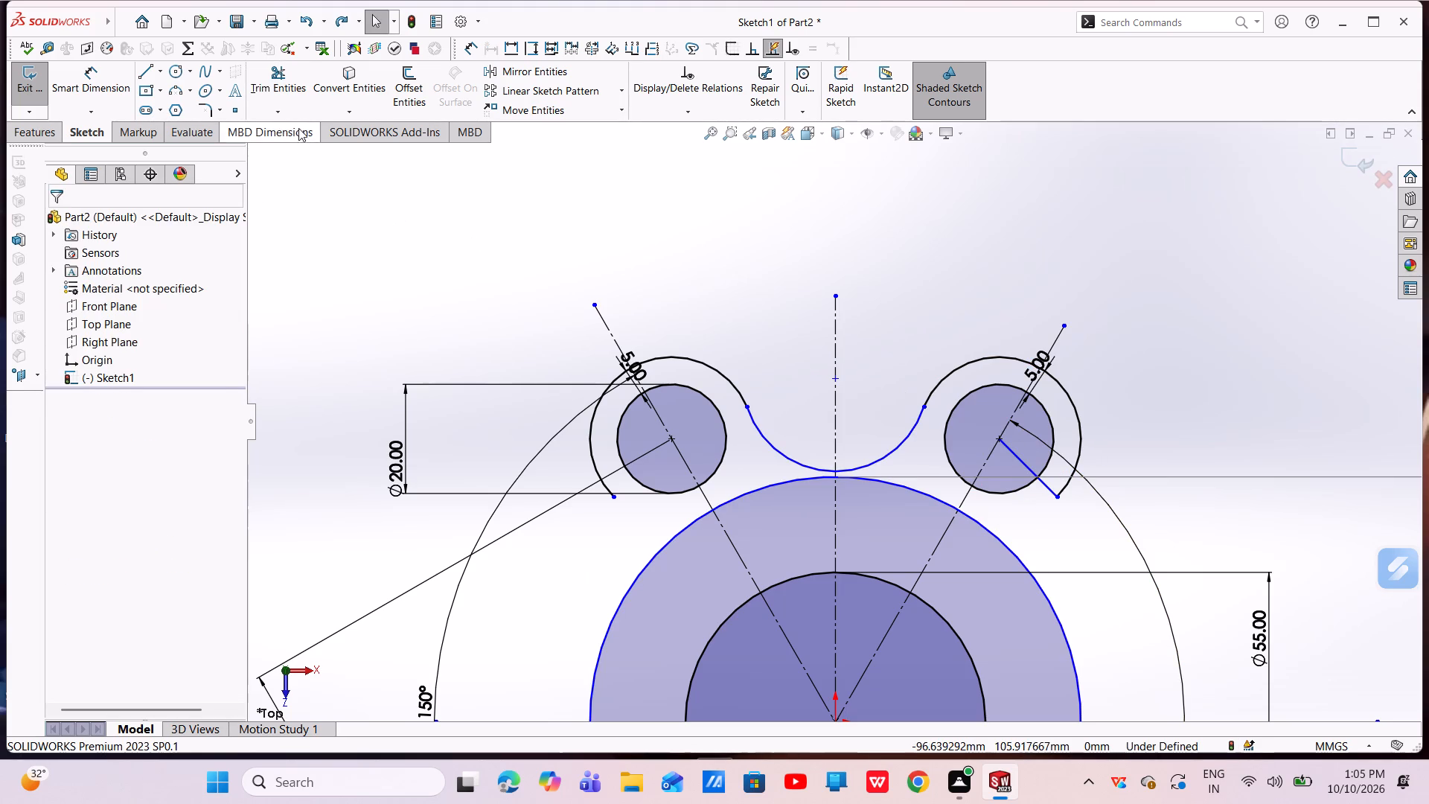
# Trim away the whole 15 mm line at the upper-right circle, keeping the circle complete.
pyautogui.click(287, 89)
pyautogui.scroll(-5, 1137, 503)
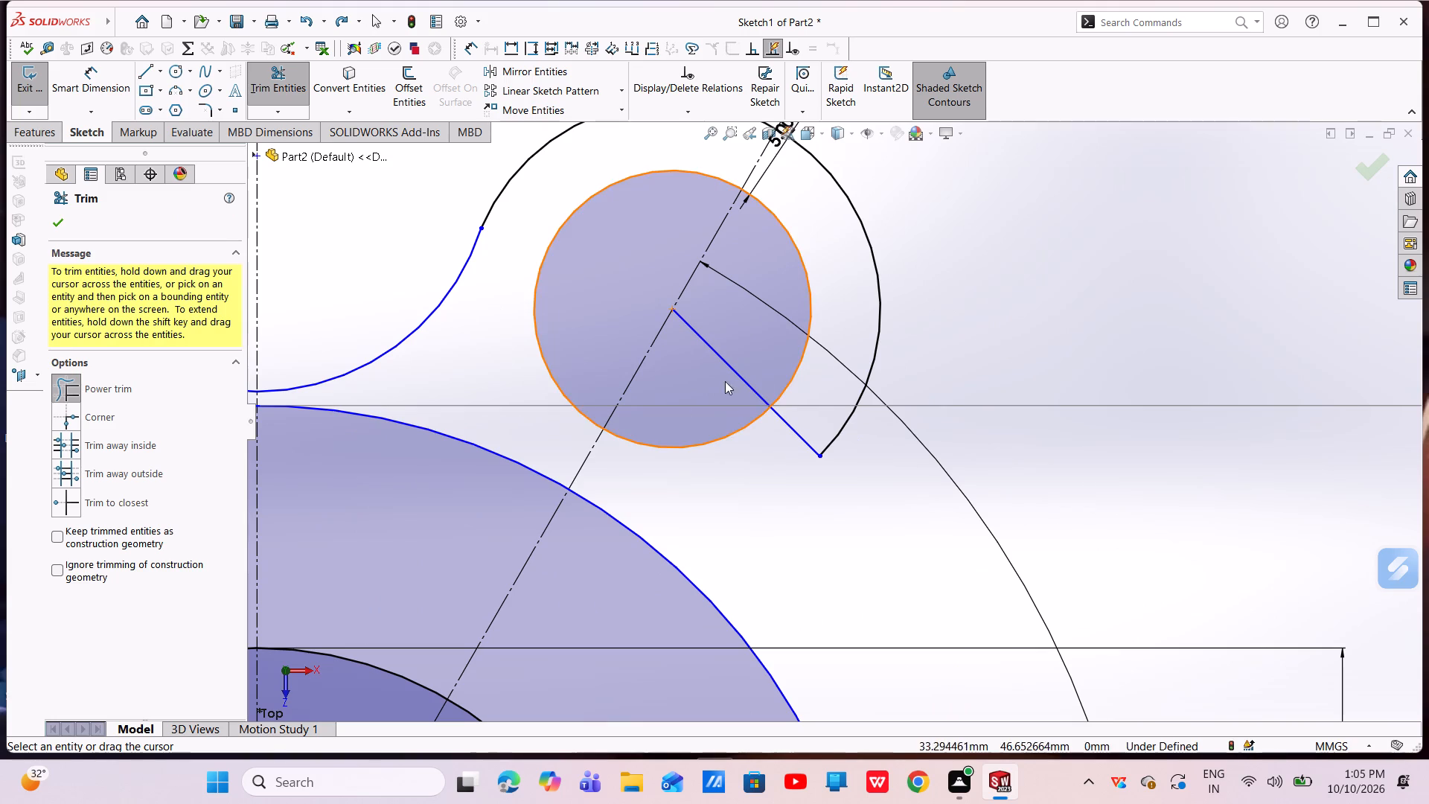
pyautogui.moveTo(800, 392); pyautogui.dragTo(787, 471)
pyautogui.moveTo(722, 323); pyautogui.dragTo(690, 386)
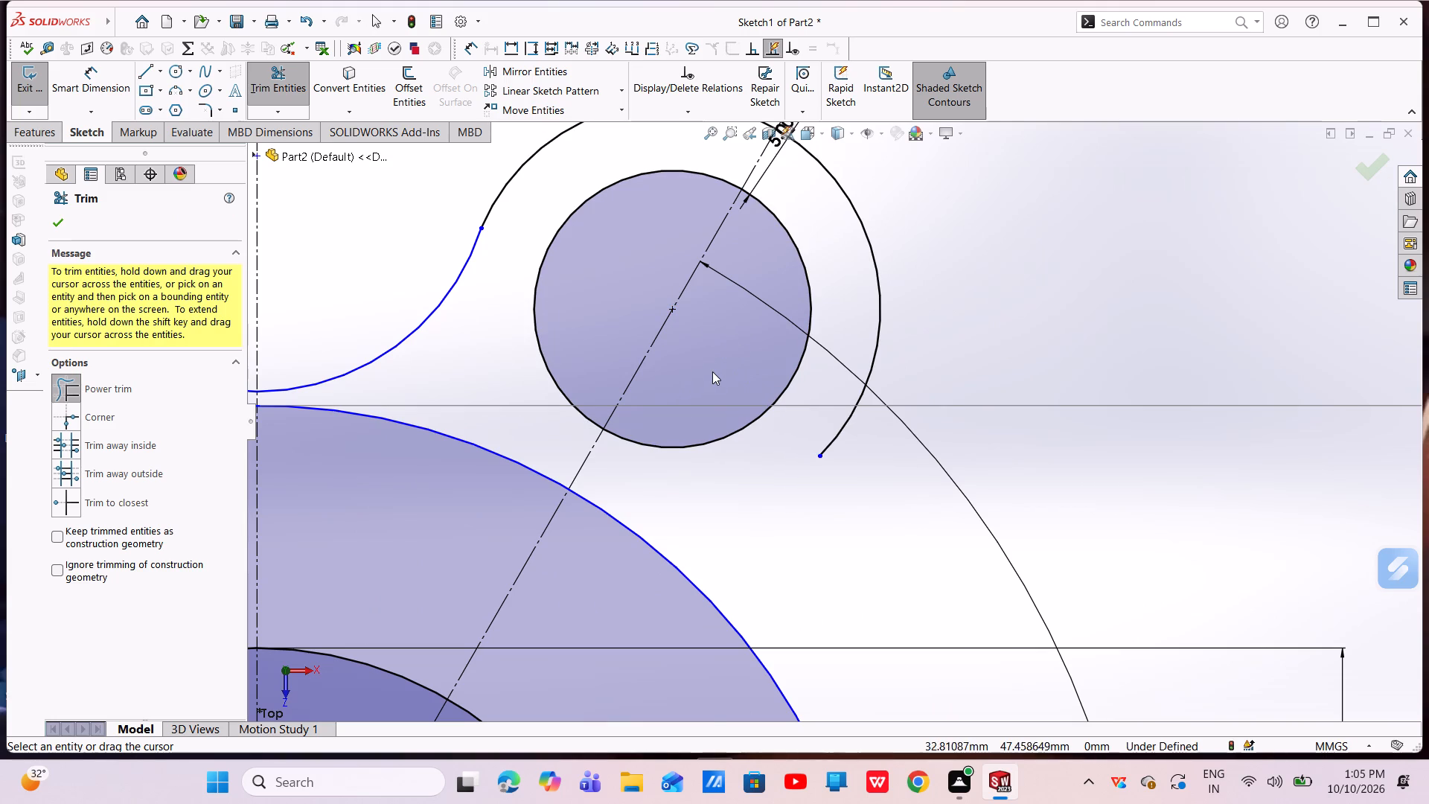
pyautogui.scroll(3, 713, 374)
pyautogui.press('Escape')
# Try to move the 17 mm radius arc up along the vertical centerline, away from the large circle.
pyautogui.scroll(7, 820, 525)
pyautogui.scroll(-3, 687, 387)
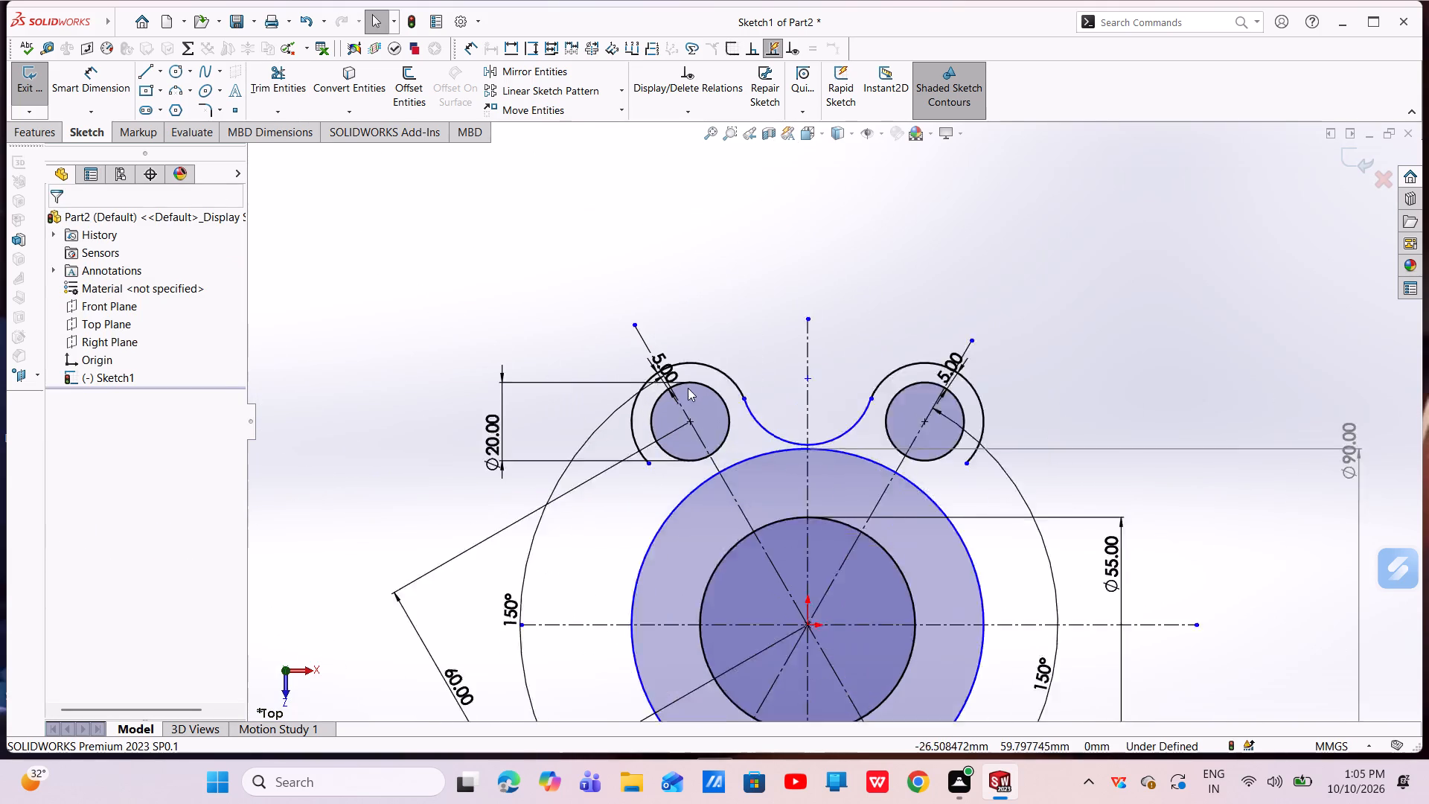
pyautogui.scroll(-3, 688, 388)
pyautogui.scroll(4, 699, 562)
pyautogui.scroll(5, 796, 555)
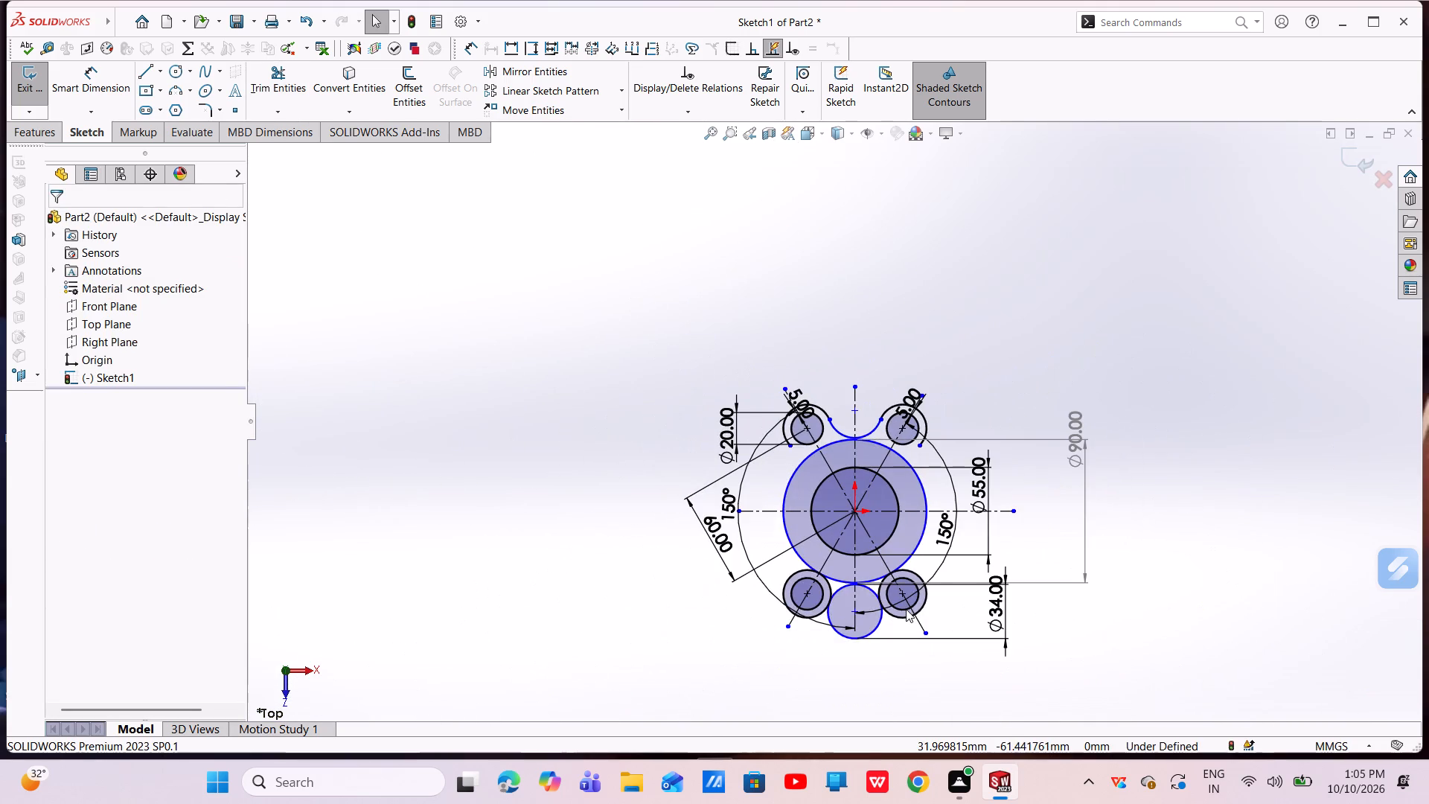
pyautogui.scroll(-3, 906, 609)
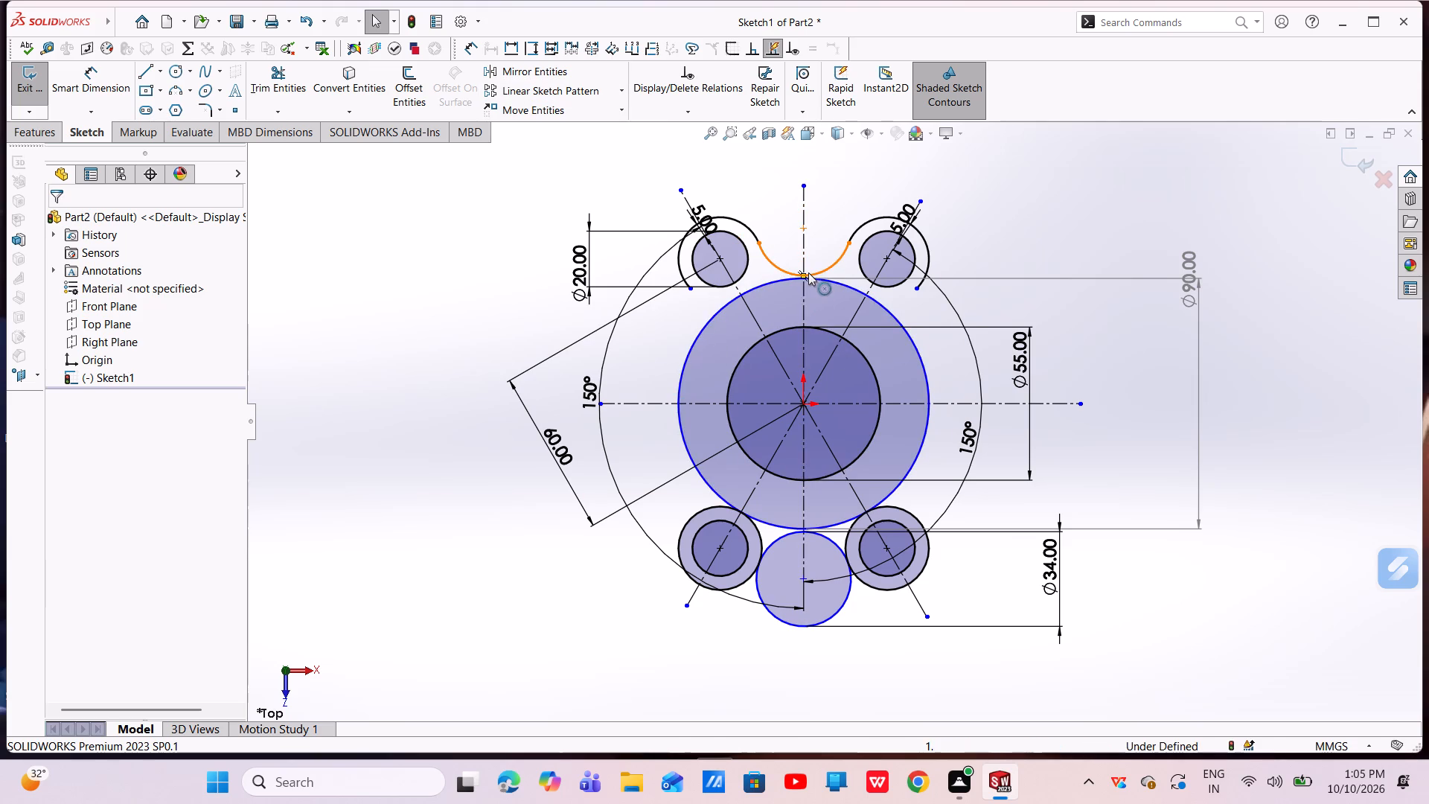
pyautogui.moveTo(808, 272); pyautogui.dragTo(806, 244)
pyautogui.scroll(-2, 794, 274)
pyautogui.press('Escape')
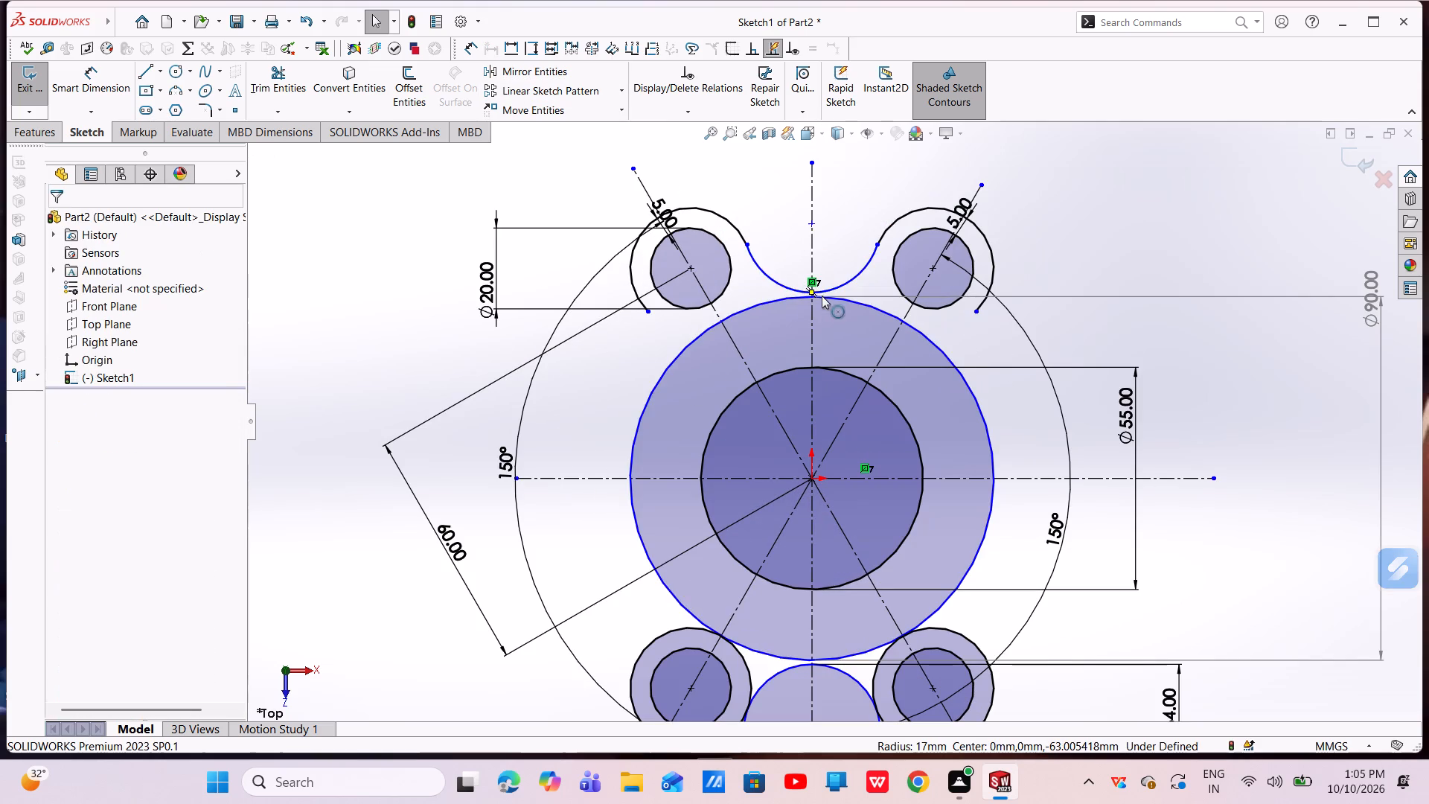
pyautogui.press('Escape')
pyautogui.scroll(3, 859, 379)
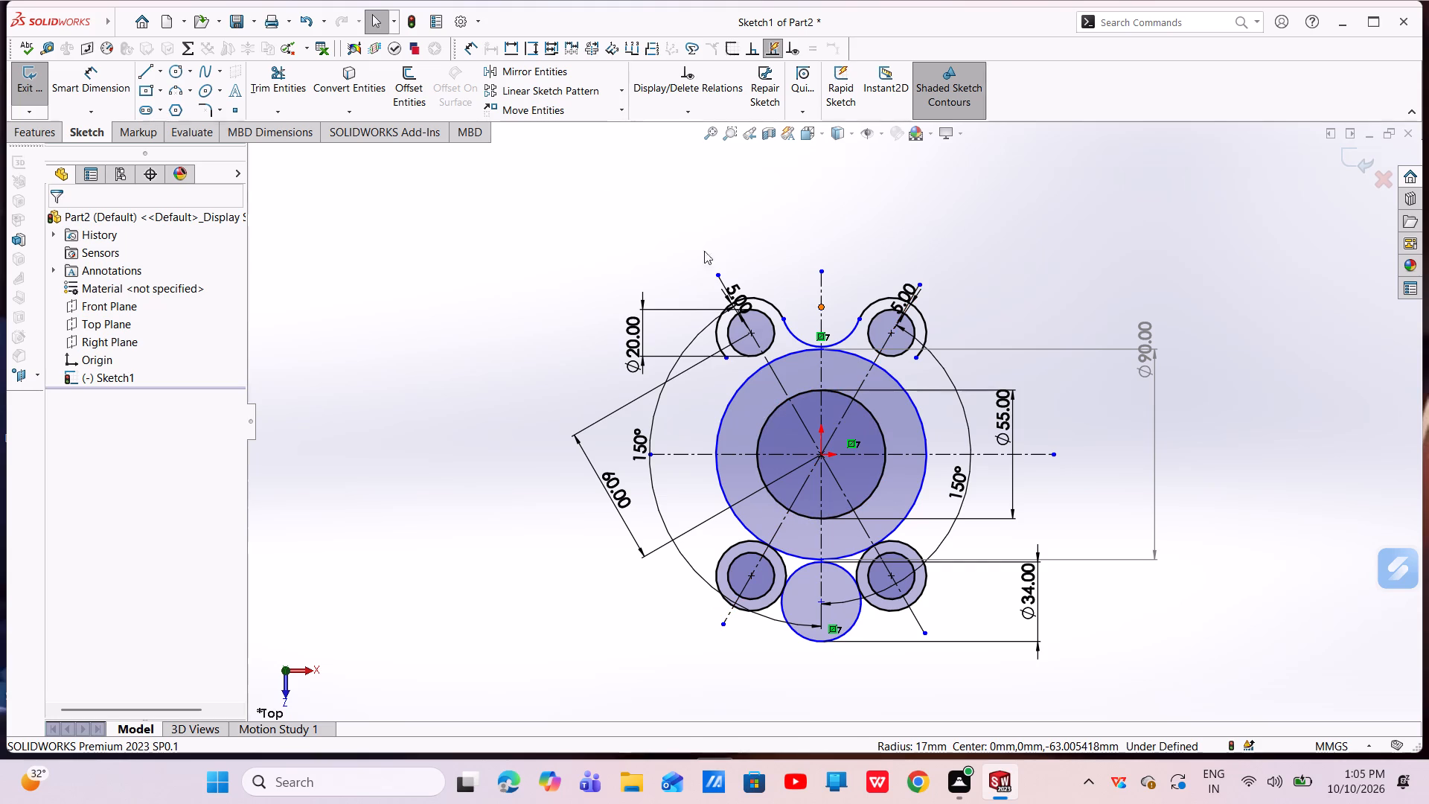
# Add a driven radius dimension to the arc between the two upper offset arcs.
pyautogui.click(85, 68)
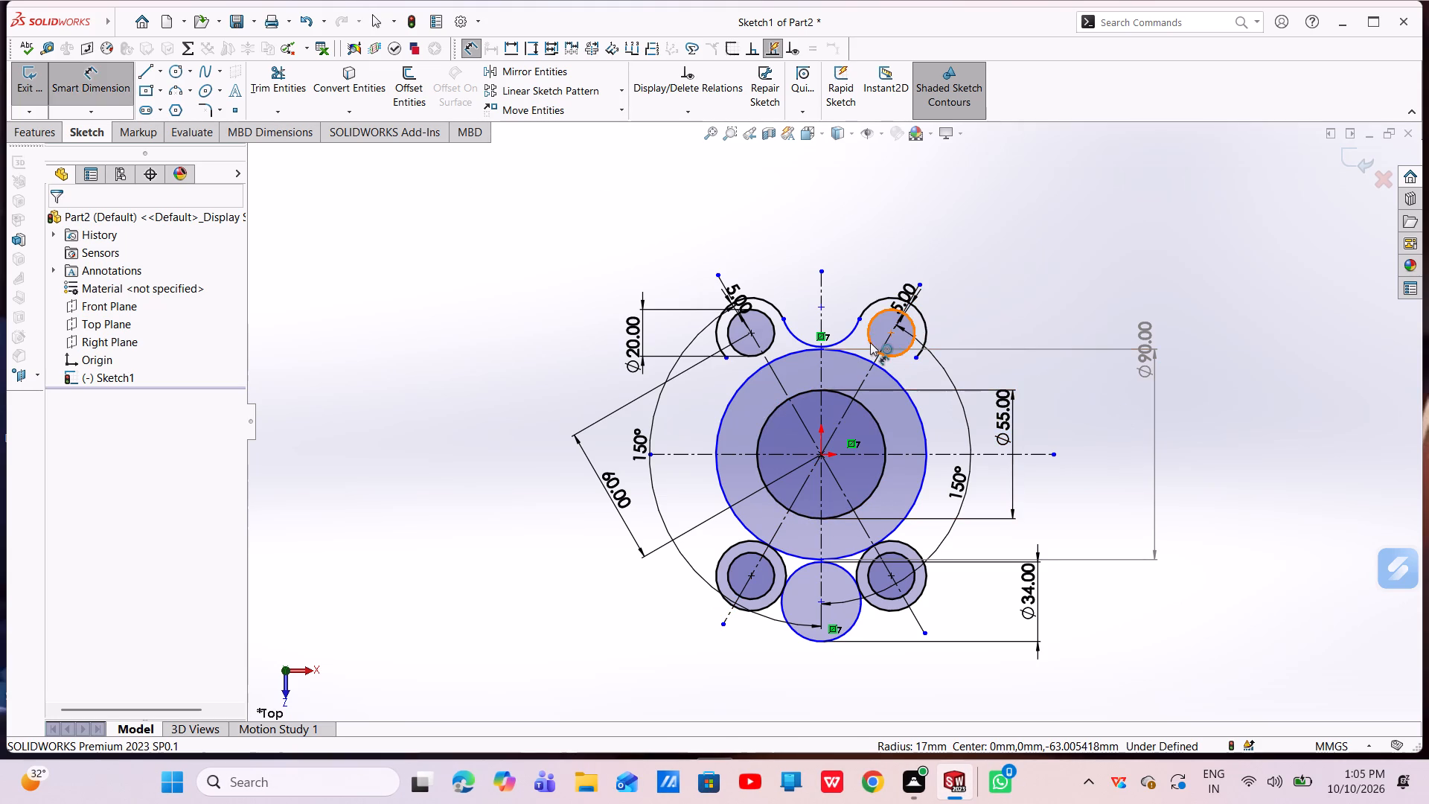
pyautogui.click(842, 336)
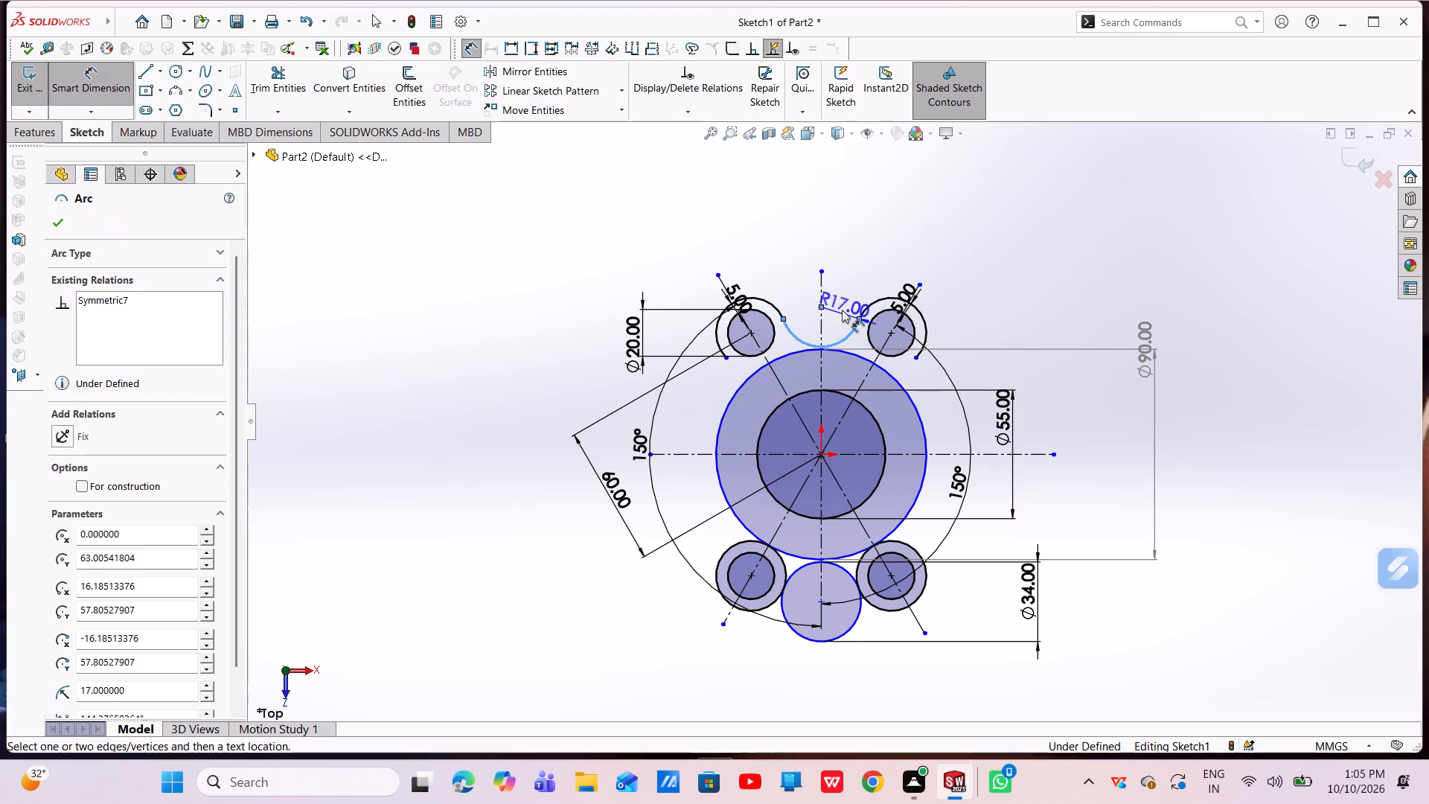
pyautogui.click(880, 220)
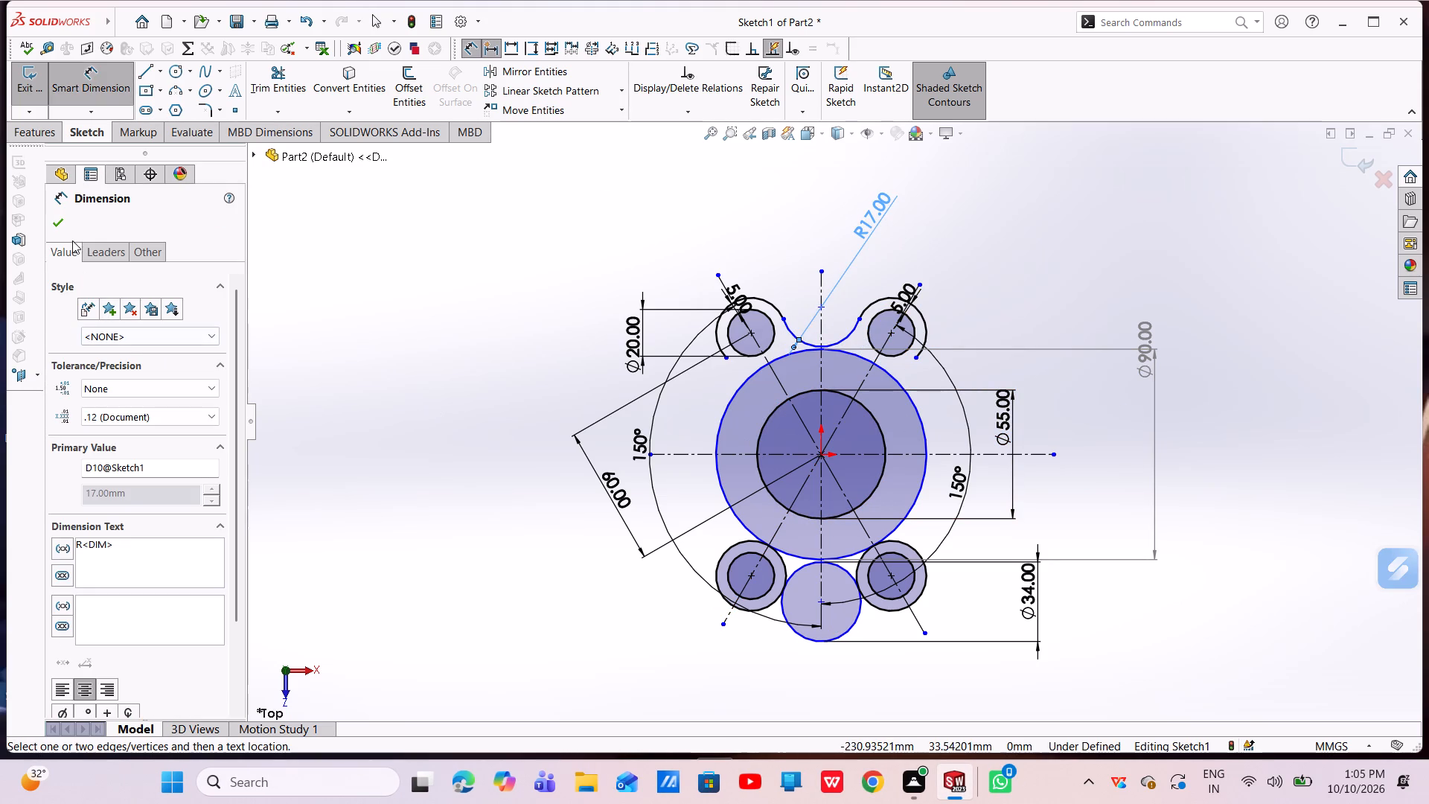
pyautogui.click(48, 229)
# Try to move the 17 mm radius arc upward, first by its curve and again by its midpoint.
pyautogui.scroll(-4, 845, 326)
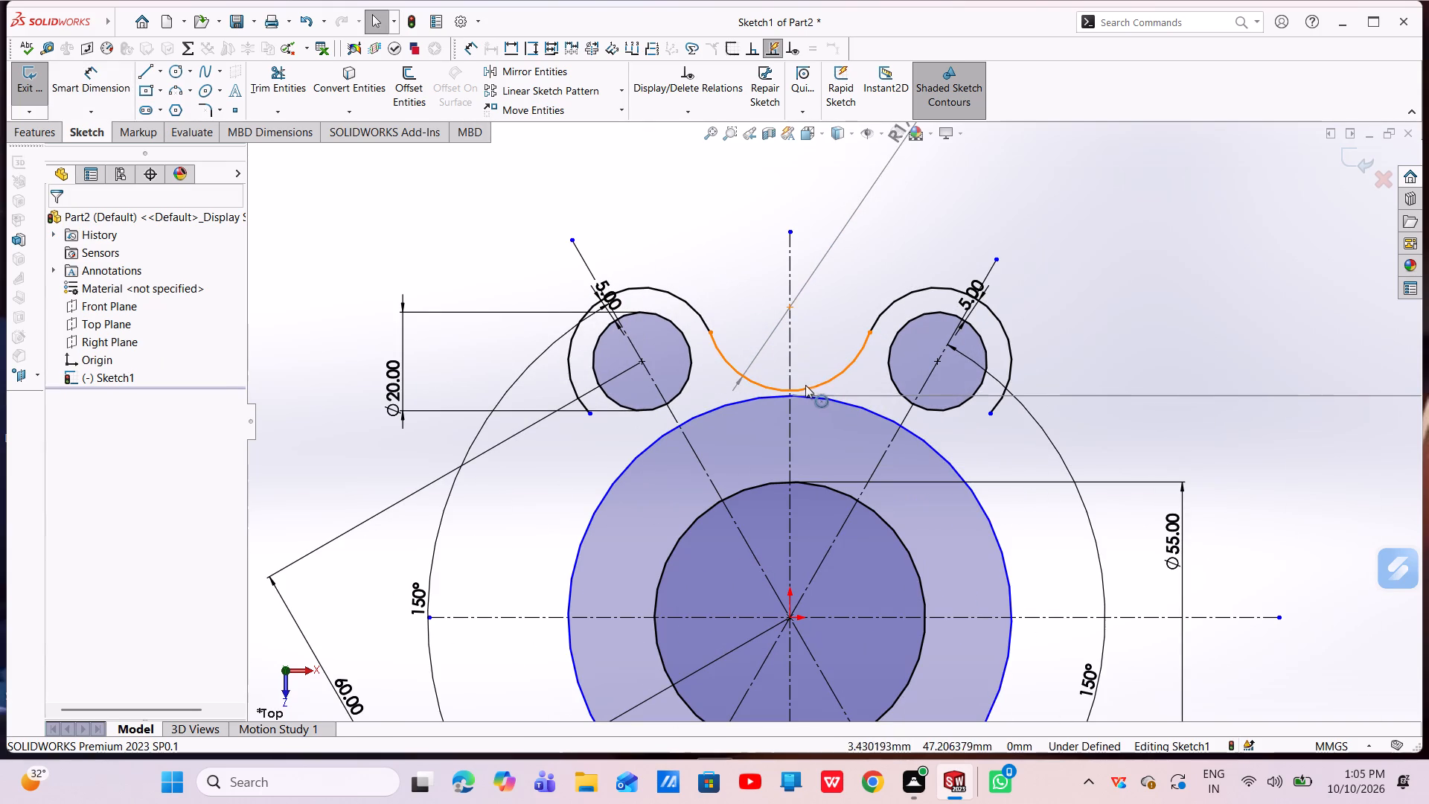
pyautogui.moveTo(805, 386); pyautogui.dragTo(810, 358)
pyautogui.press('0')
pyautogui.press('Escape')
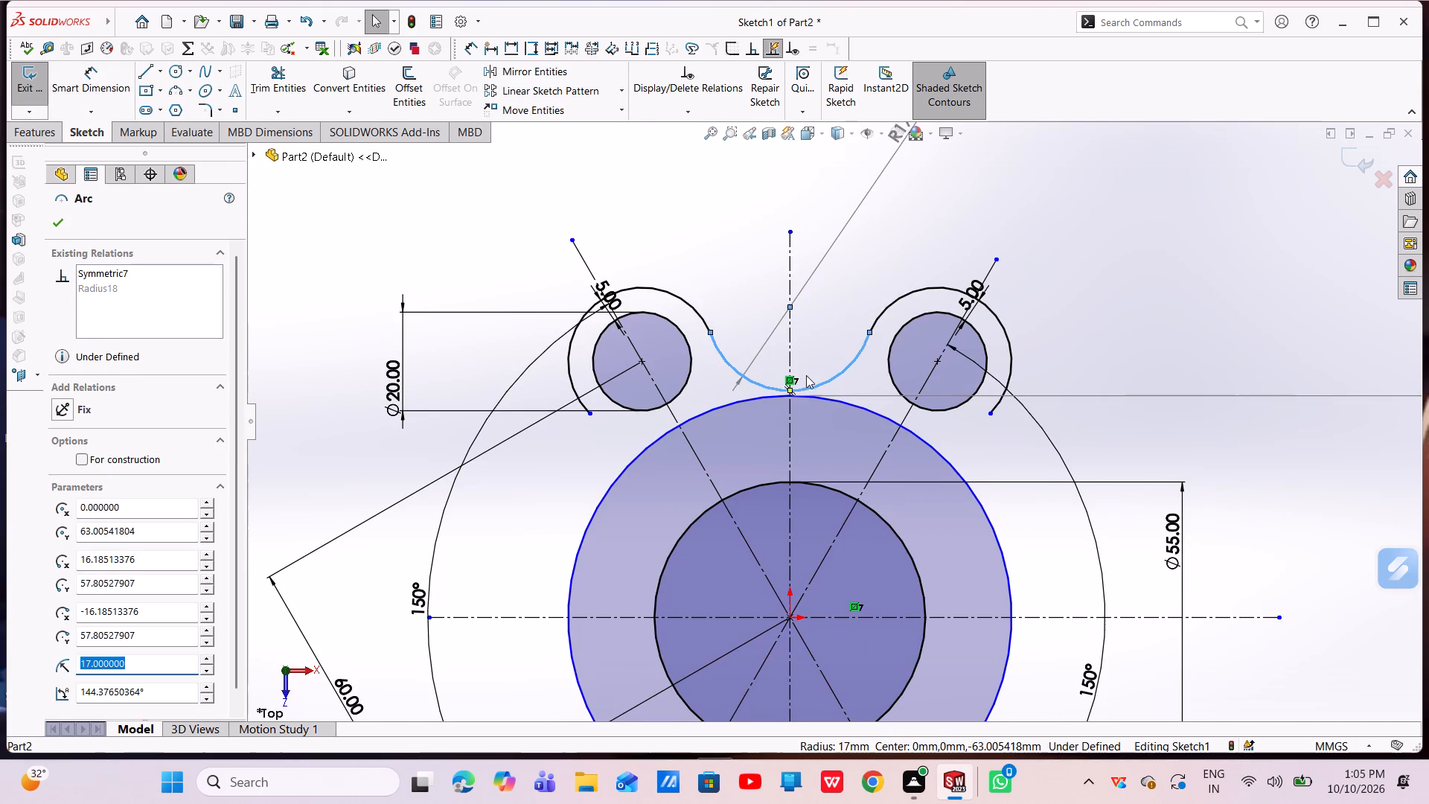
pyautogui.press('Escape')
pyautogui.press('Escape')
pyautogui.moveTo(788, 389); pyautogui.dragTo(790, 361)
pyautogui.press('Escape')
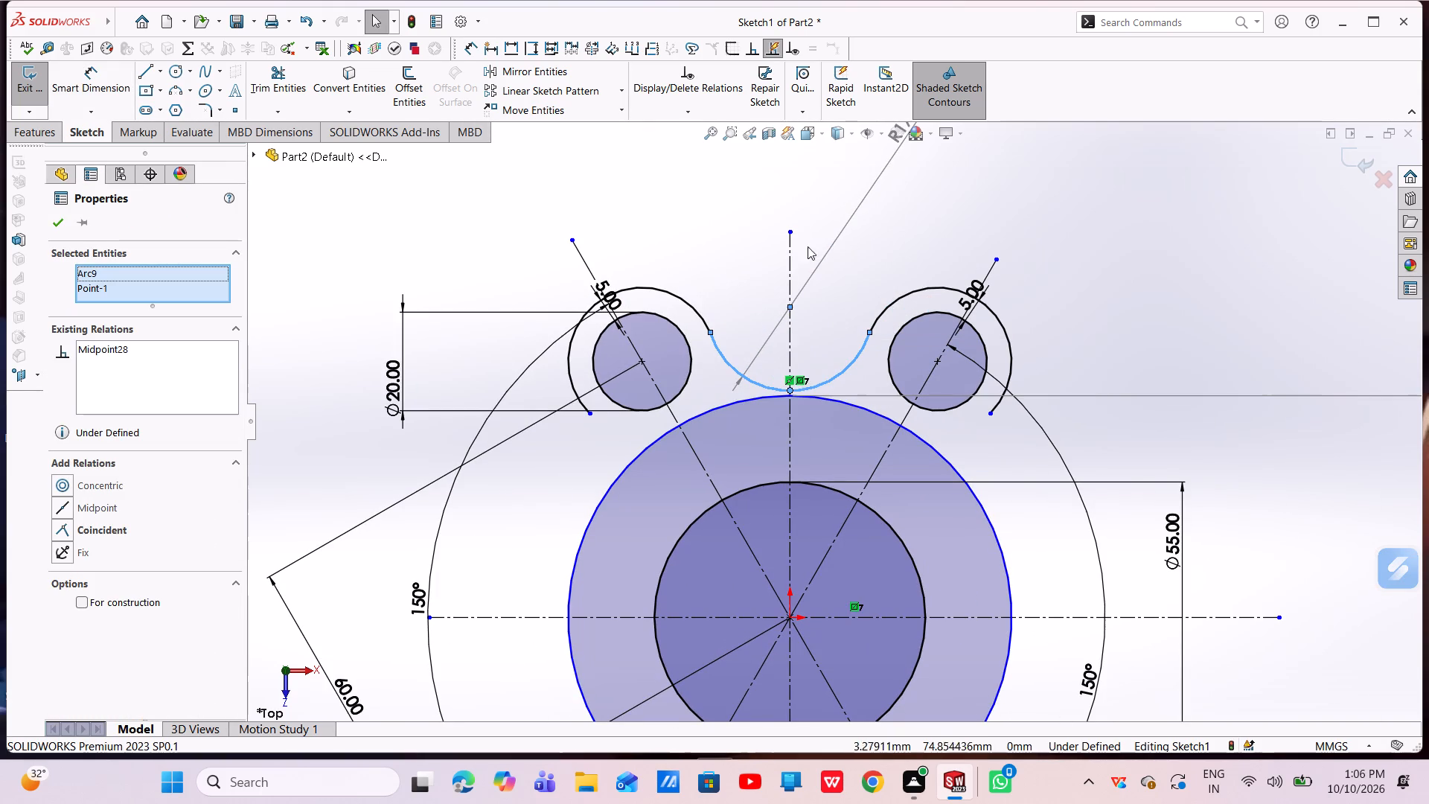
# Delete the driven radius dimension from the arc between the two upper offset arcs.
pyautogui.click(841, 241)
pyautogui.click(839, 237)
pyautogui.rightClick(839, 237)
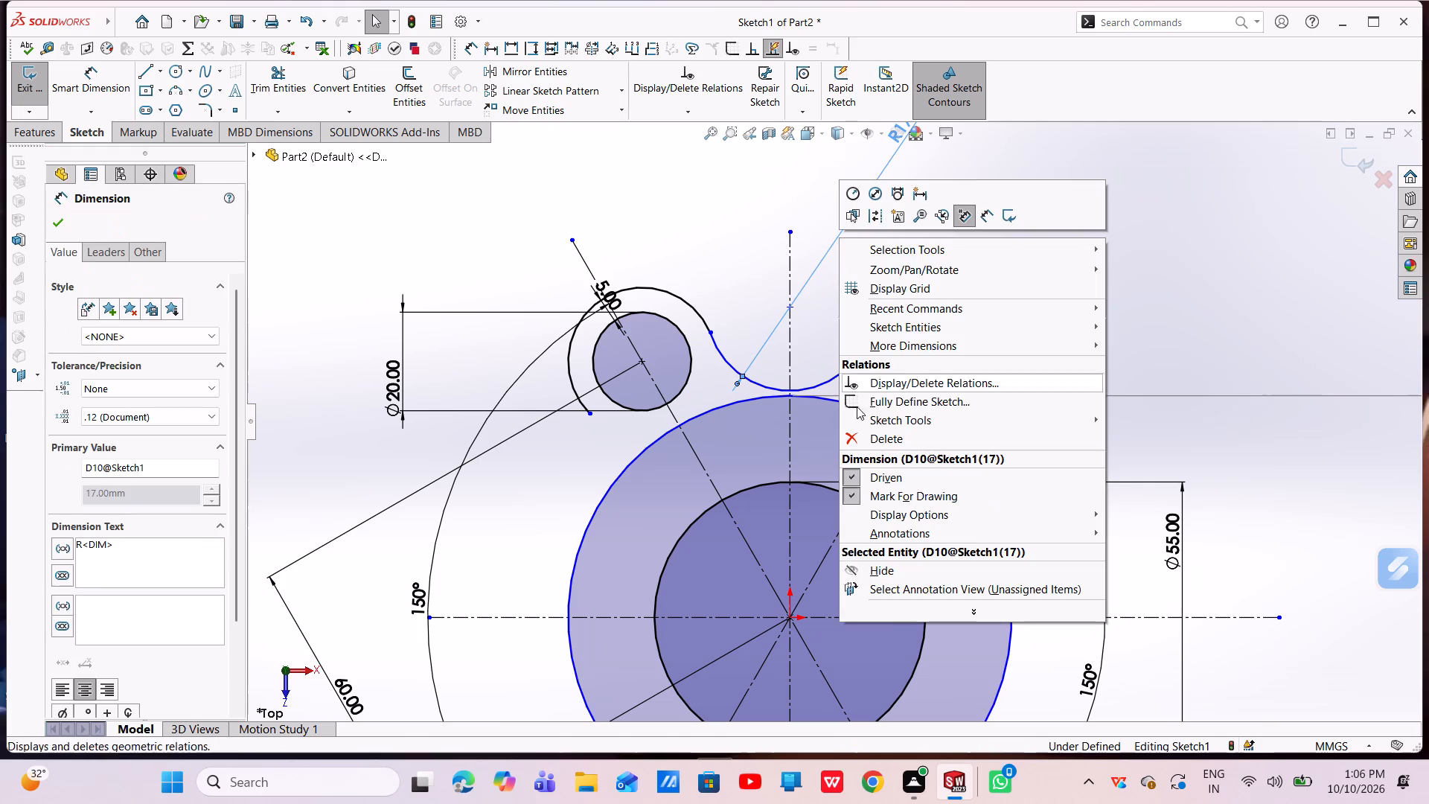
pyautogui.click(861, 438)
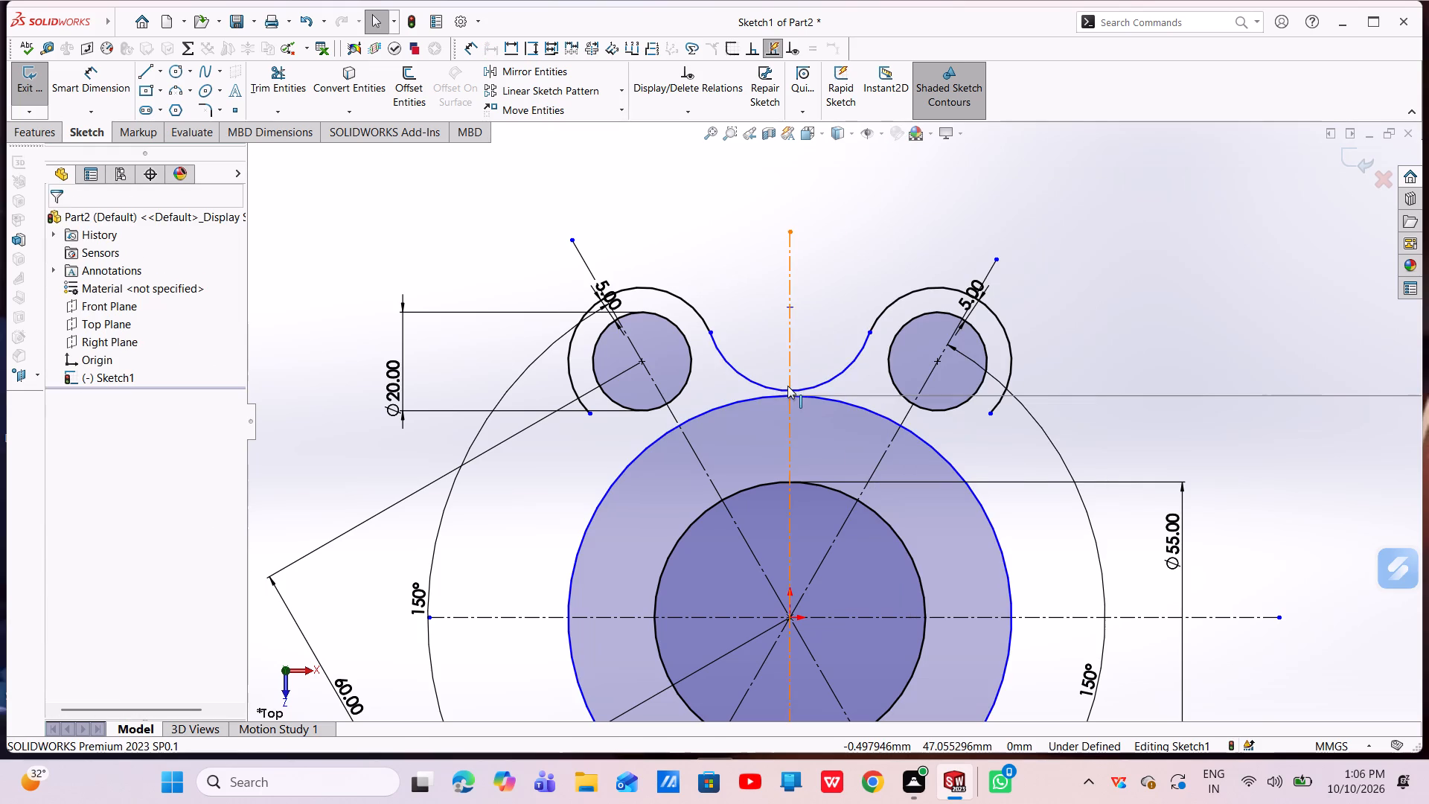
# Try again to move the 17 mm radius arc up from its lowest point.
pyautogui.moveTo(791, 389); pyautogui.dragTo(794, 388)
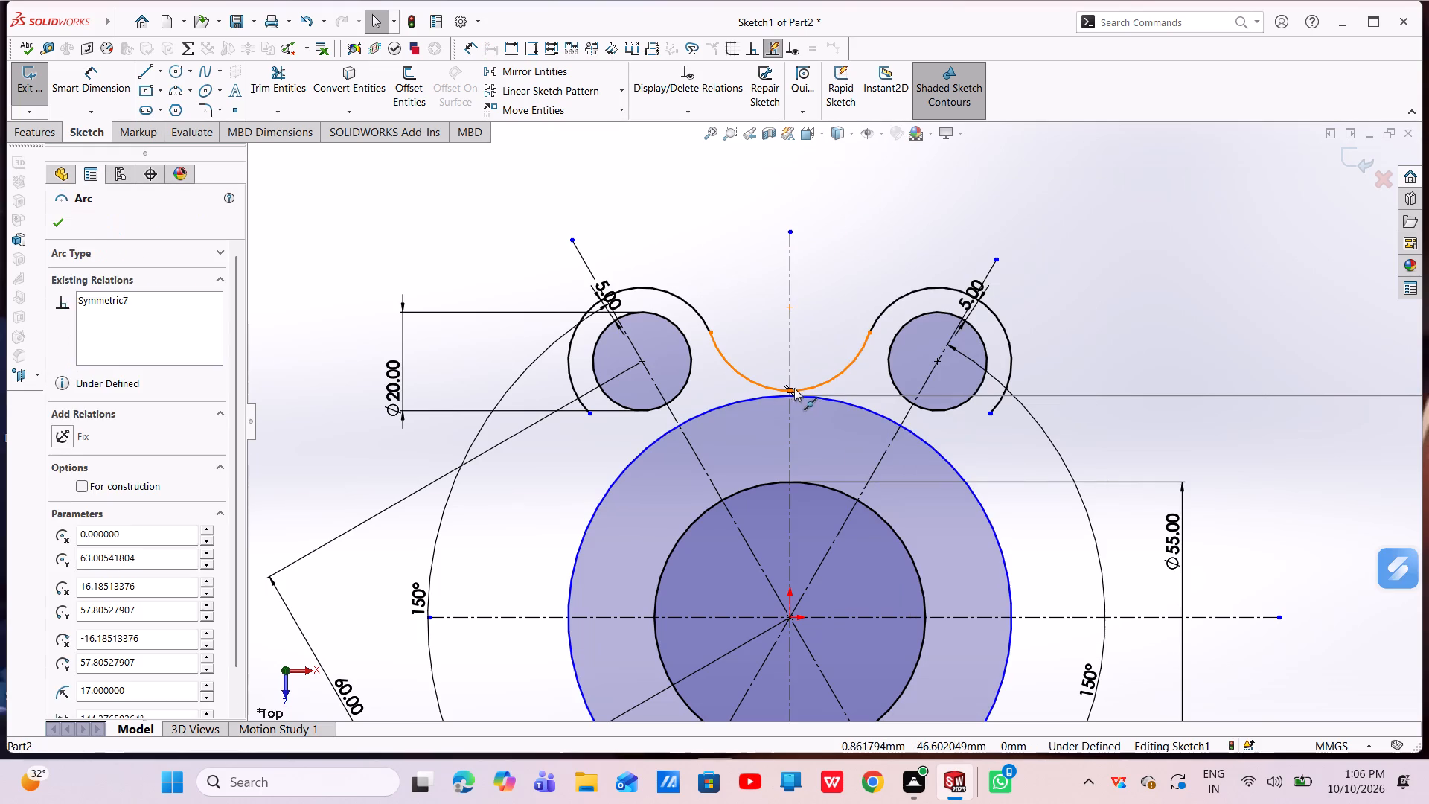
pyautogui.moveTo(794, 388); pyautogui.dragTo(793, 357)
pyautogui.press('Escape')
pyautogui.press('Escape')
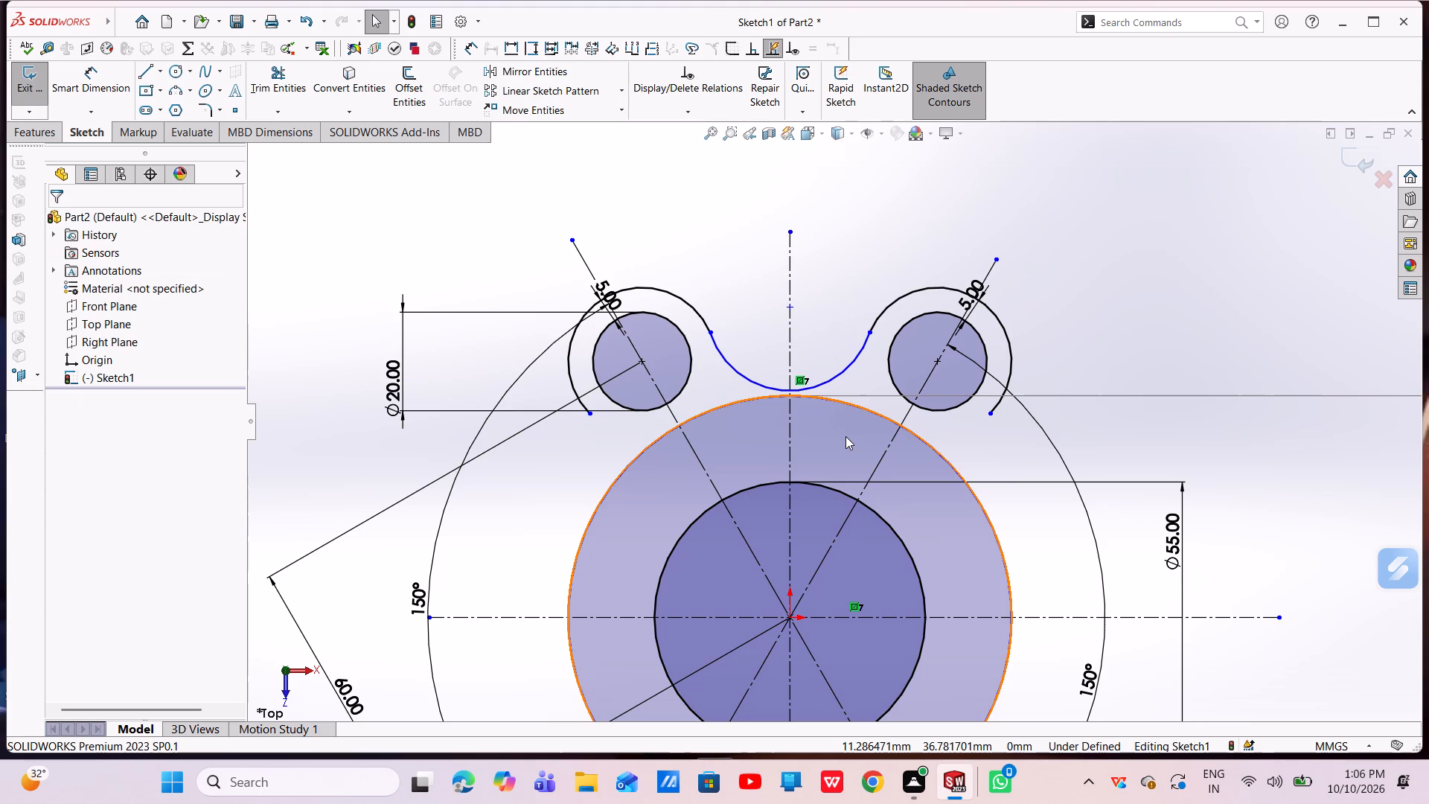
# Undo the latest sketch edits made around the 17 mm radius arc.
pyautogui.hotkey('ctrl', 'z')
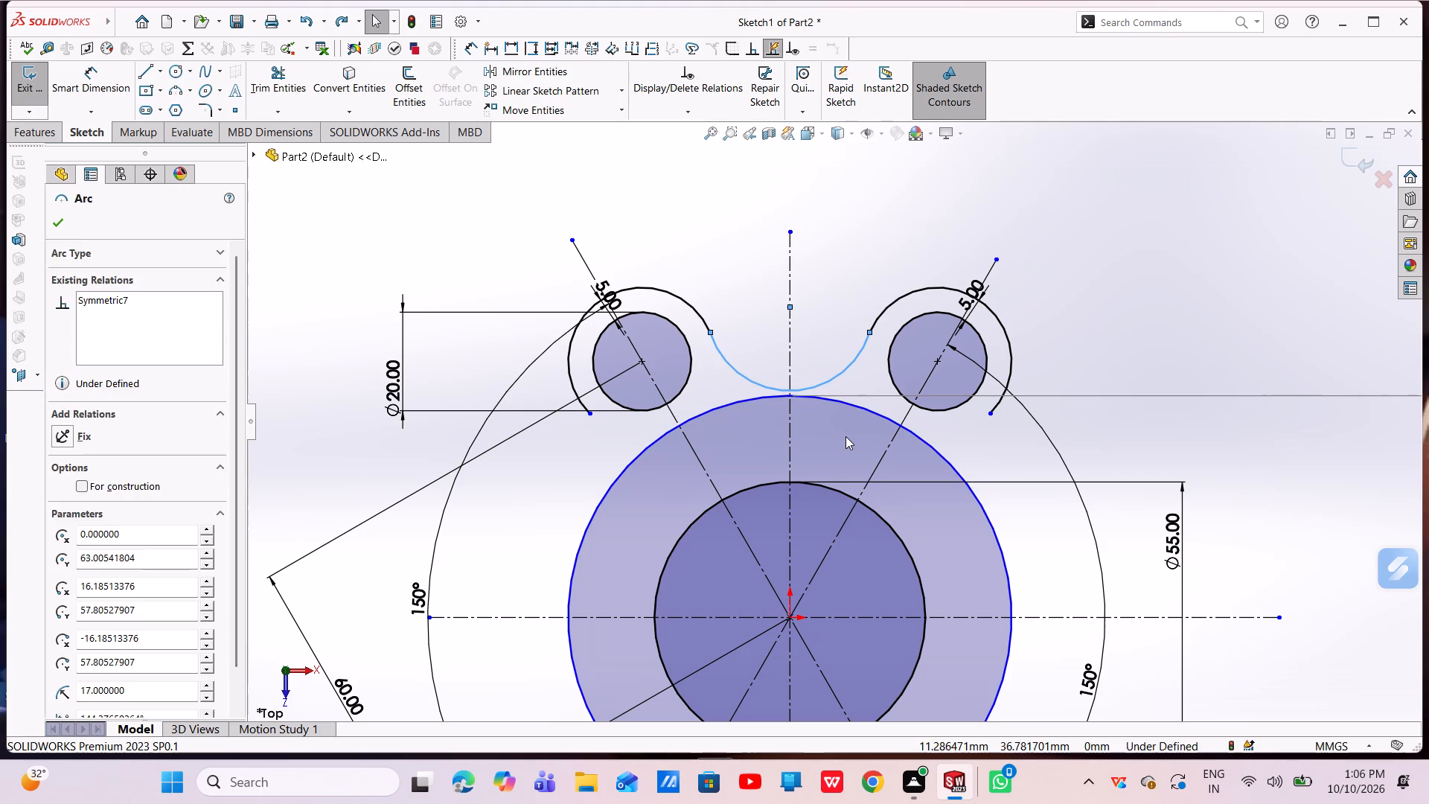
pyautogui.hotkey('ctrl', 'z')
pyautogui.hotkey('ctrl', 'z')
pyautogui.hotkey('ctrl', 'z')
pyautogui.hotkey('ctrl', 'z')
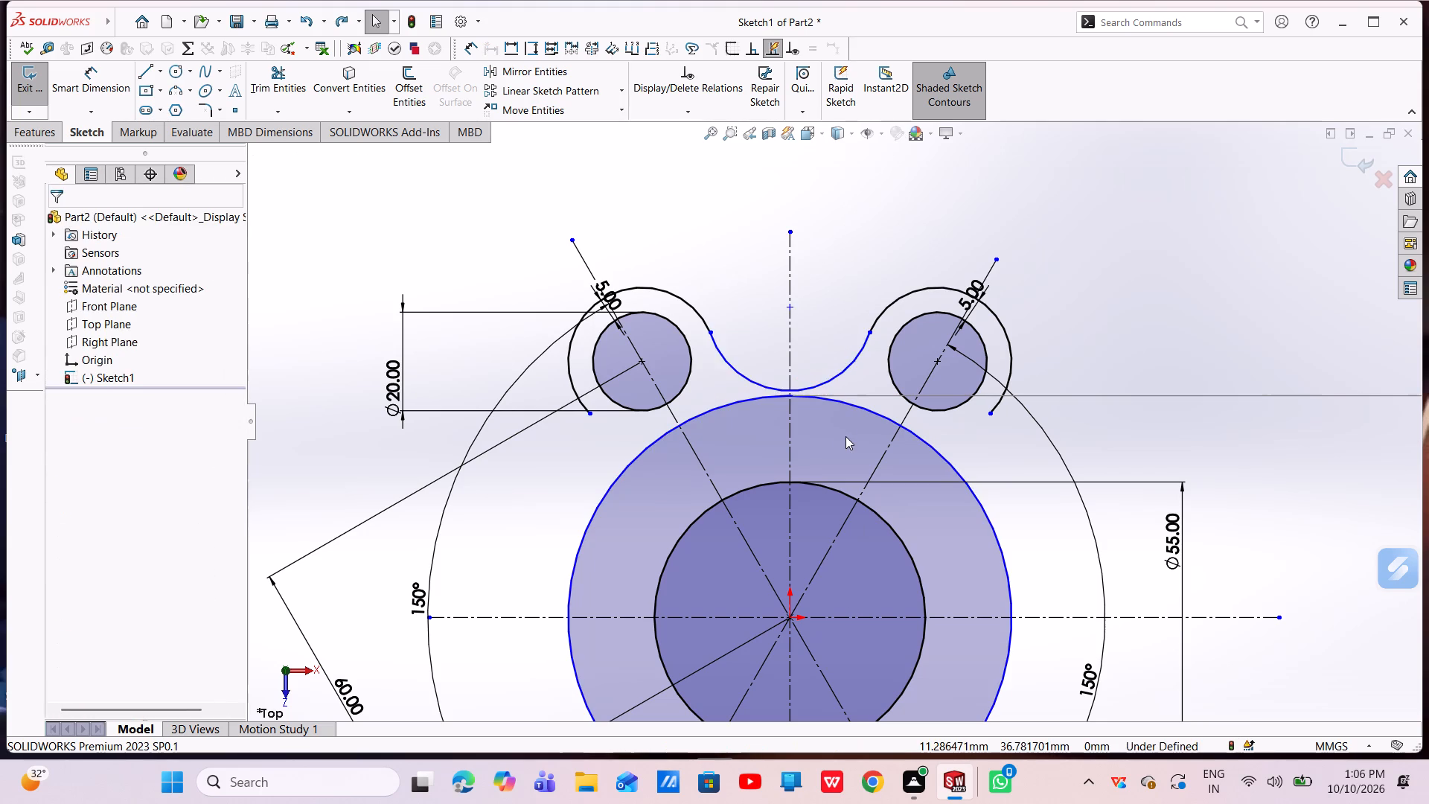
# Undo the sketch edits back to the full offset circles around the two upper 20 mm circles and the untrimmed 17 mm radius circle.
pyautogui.hotkey('ctrl', 'z')
pyautogui.hotkey('ctrl', 'z')
pyautogui.hotkey('ctrl', 'z')
pyautogui.hotkey('ctrl', 'z')
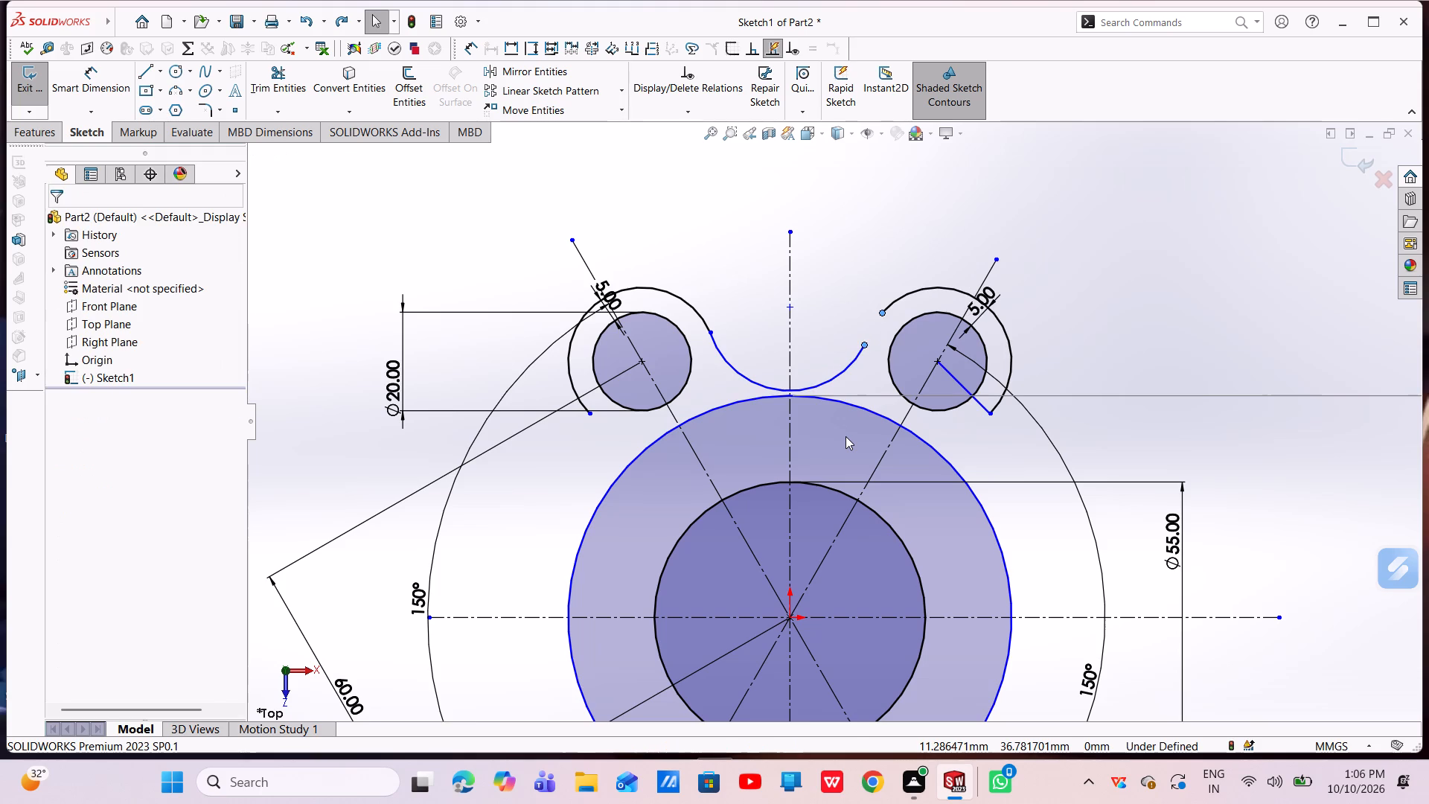
pyautogui.hotkey('ctrl', 'z')
pyautogui.hotkey('ctrl', 'z')
pyautogui.hotkey('ctrl', 'z')
pyautogui.hotkey('ctrl', 'z')
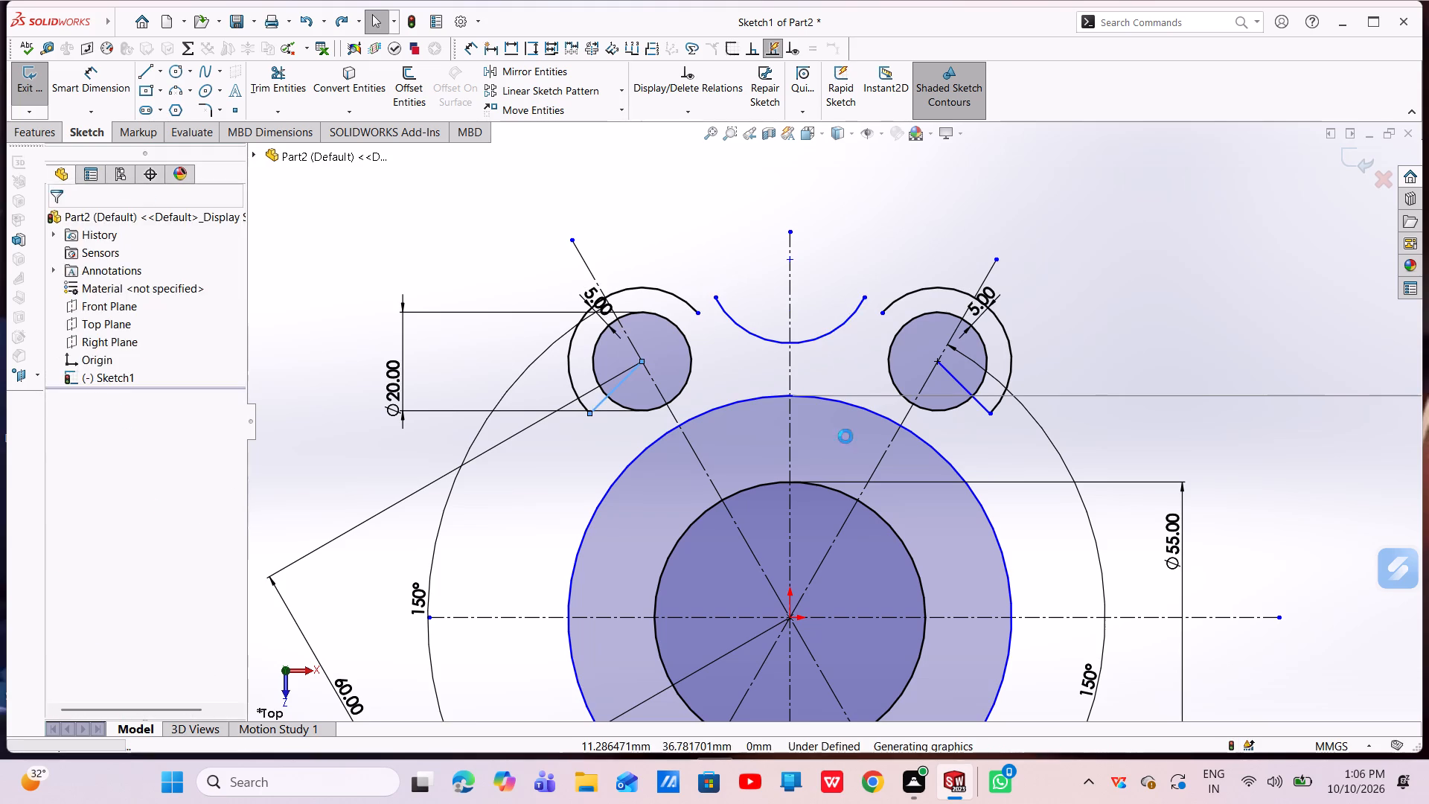
pyautogui.hotkey('ctrl', 'z')
pyautogui.hotkey('ctrl', 'z')
pyautogui.hotkey('ctrl', 'z')
pyautogui.hotkey('ctrl', 'z')
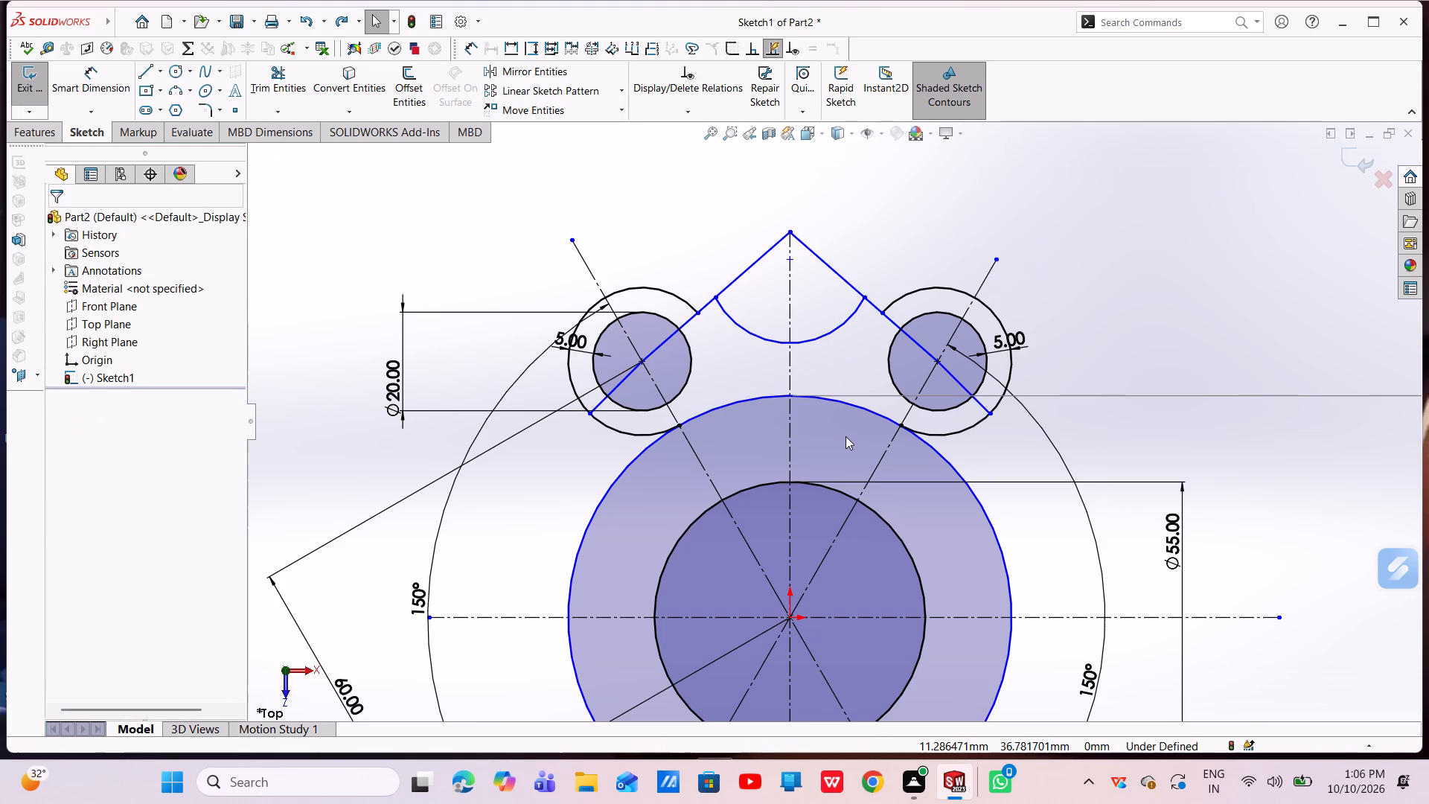
pyautogui.hotkey('ctrl', 'z')
pyautogui.hotkey('ctrl', 'z')
pyautogui.hotkey('ctrl', 'z')
pyautogui.hotkey('ctrl', 'z')
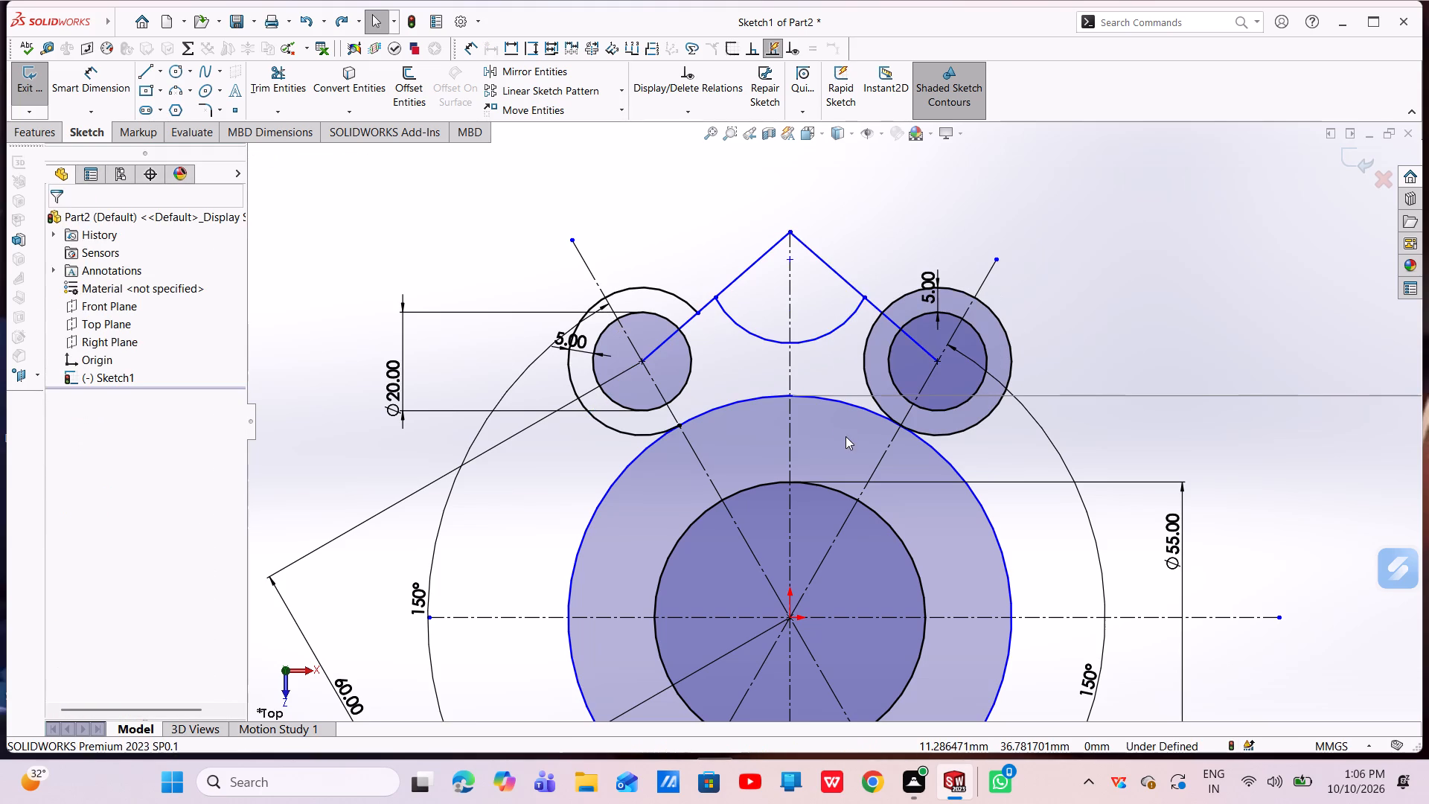
pyautogui.hotkey('ctrl', 'z')
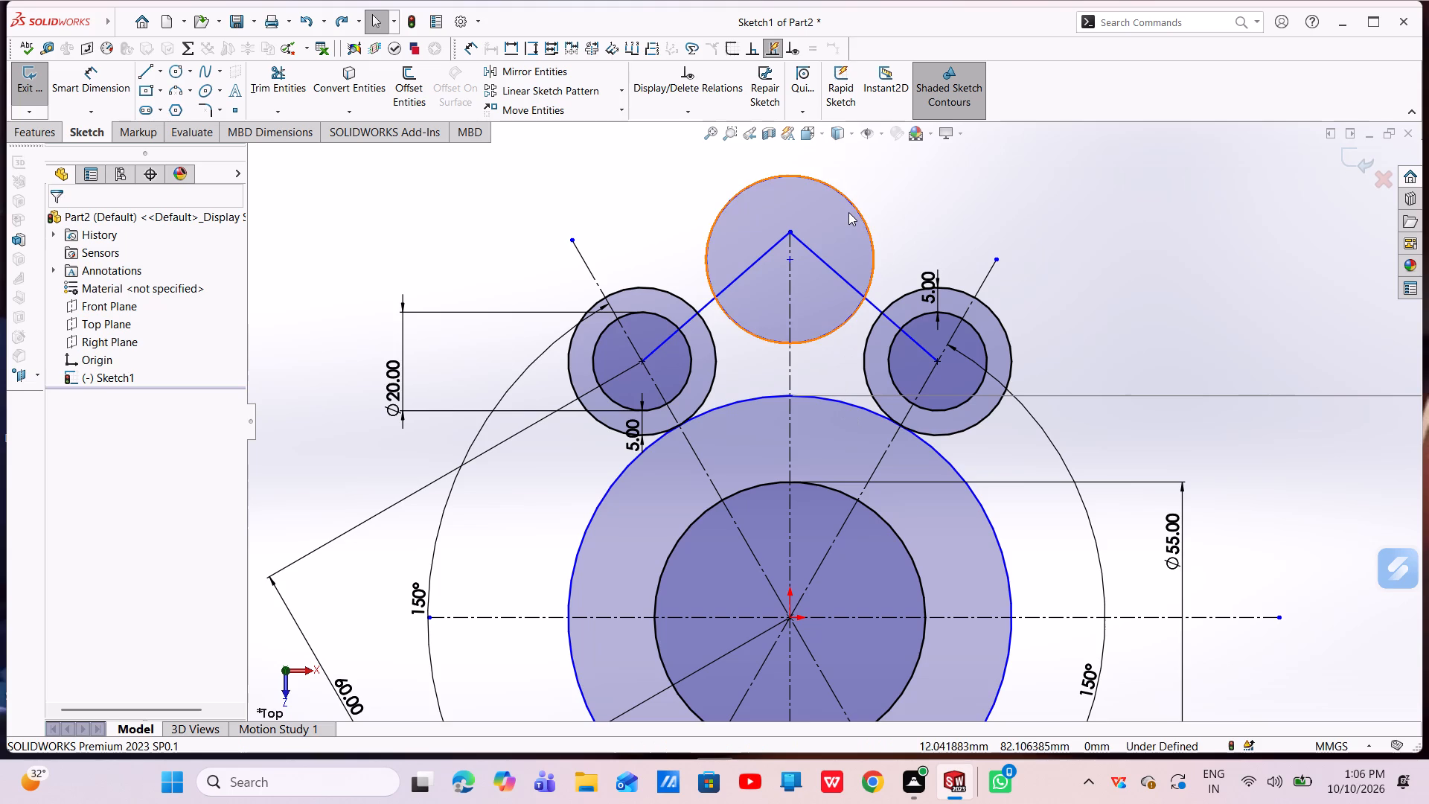
# Delete the 17 mm radius circle above and between the two upper offset circles.
pyautogui.click(854, 207)
pyautogui.rightClick(854, 207)
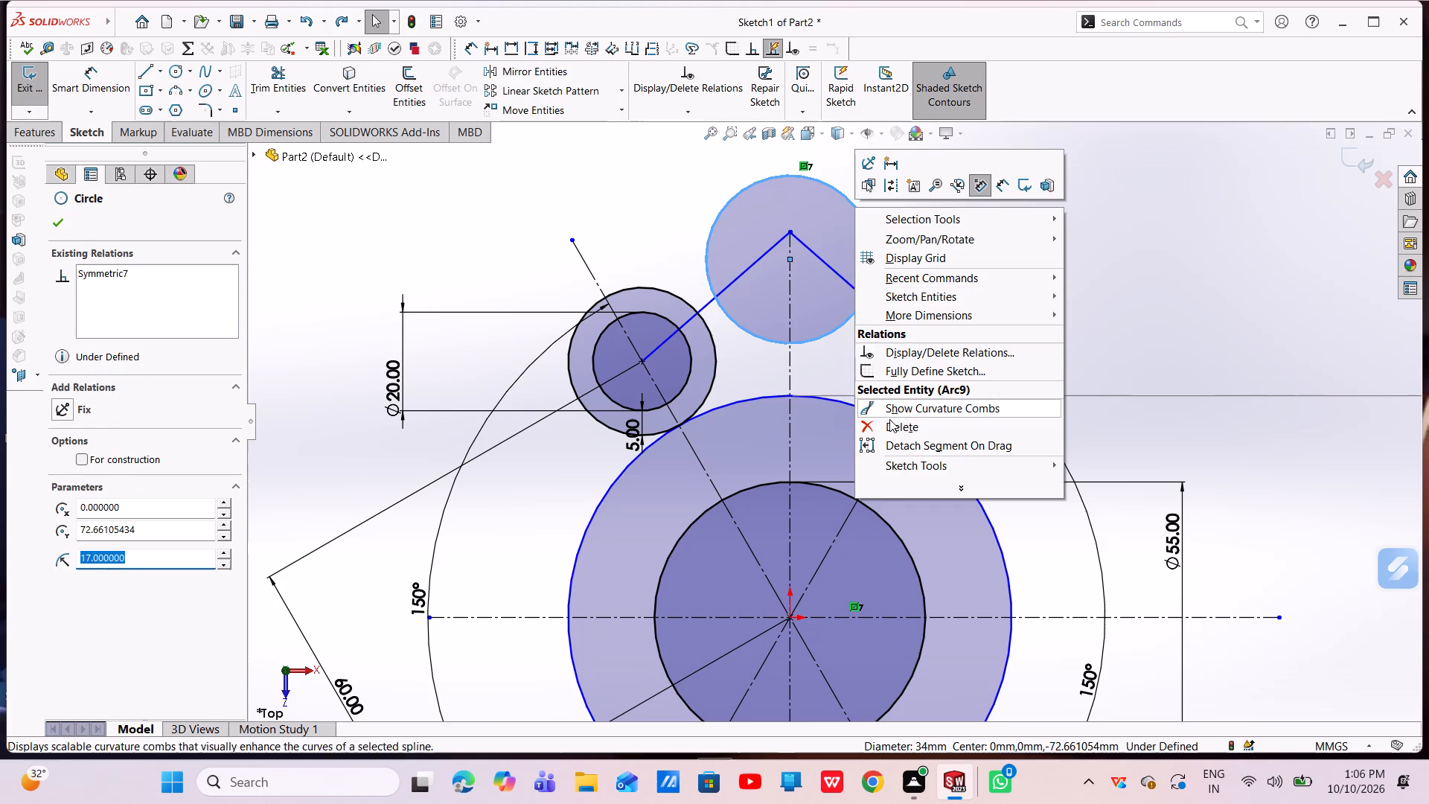
pyautogui.click(891, 424)
# Draw a centerpoint arc of about 29 mm radius, centred above the slanted lines' apex, ending where those lines cross the upper offset circles.
pyautogui.scroll(3, 864, 377)
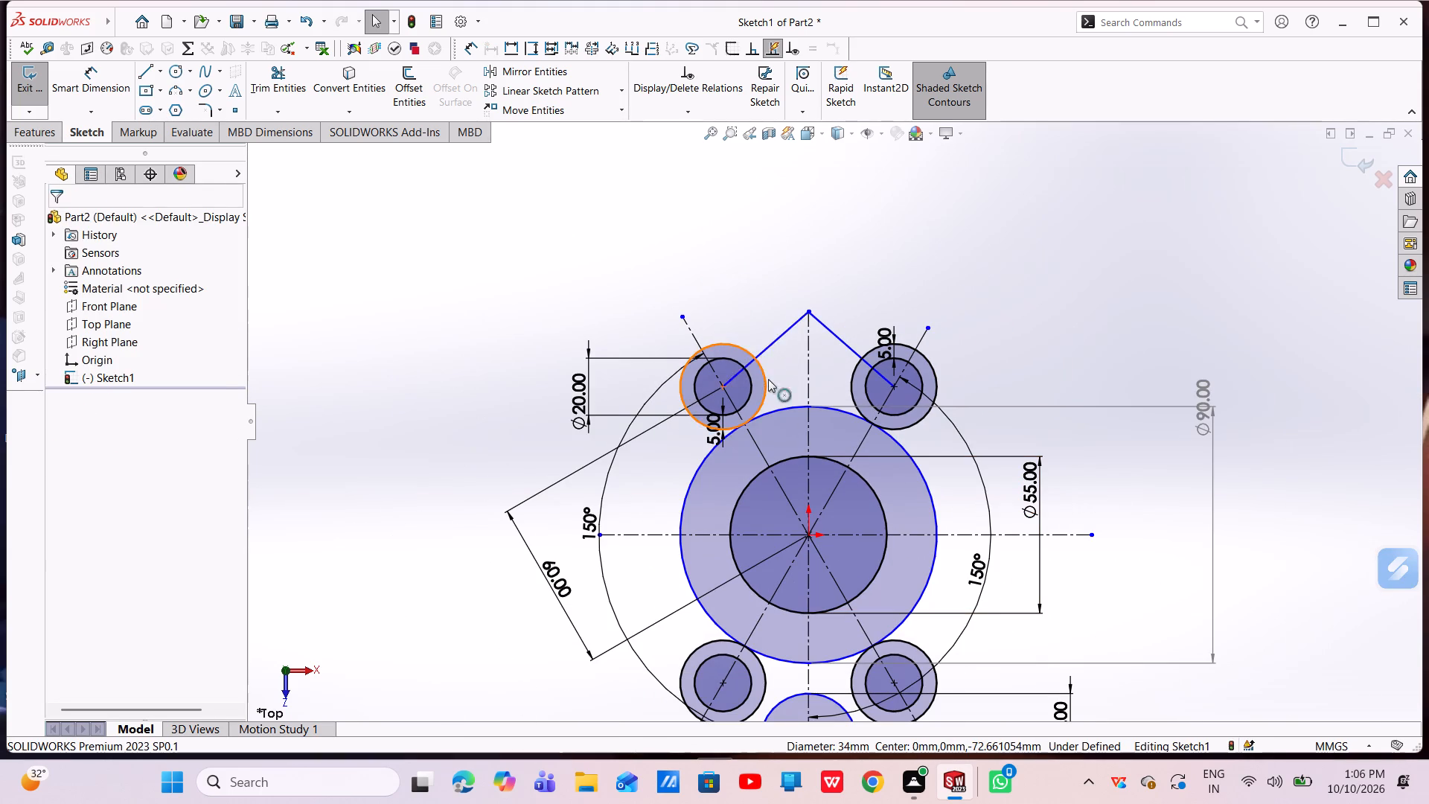
pyautogui.click(187, 90)
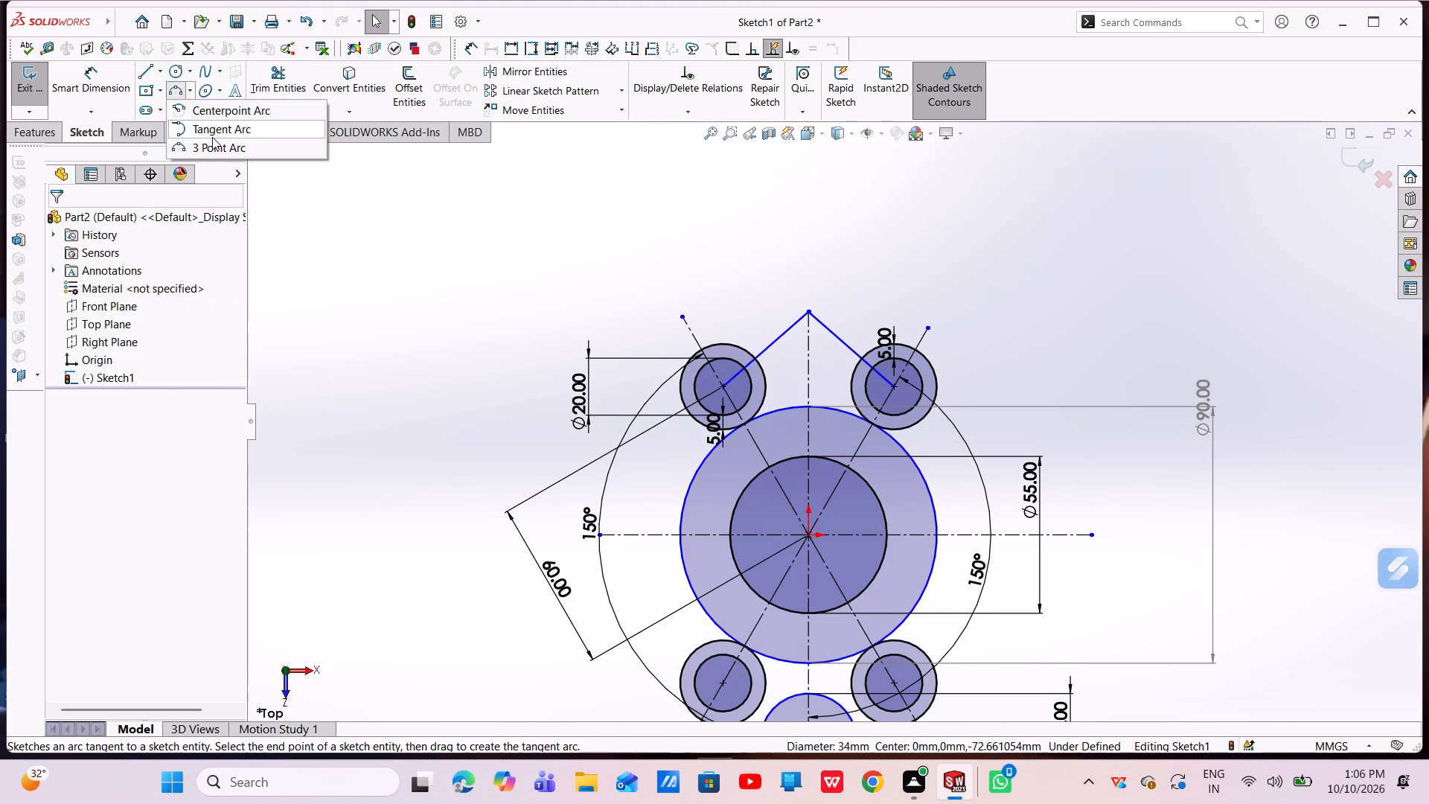
pyautogui.click(225, 114)
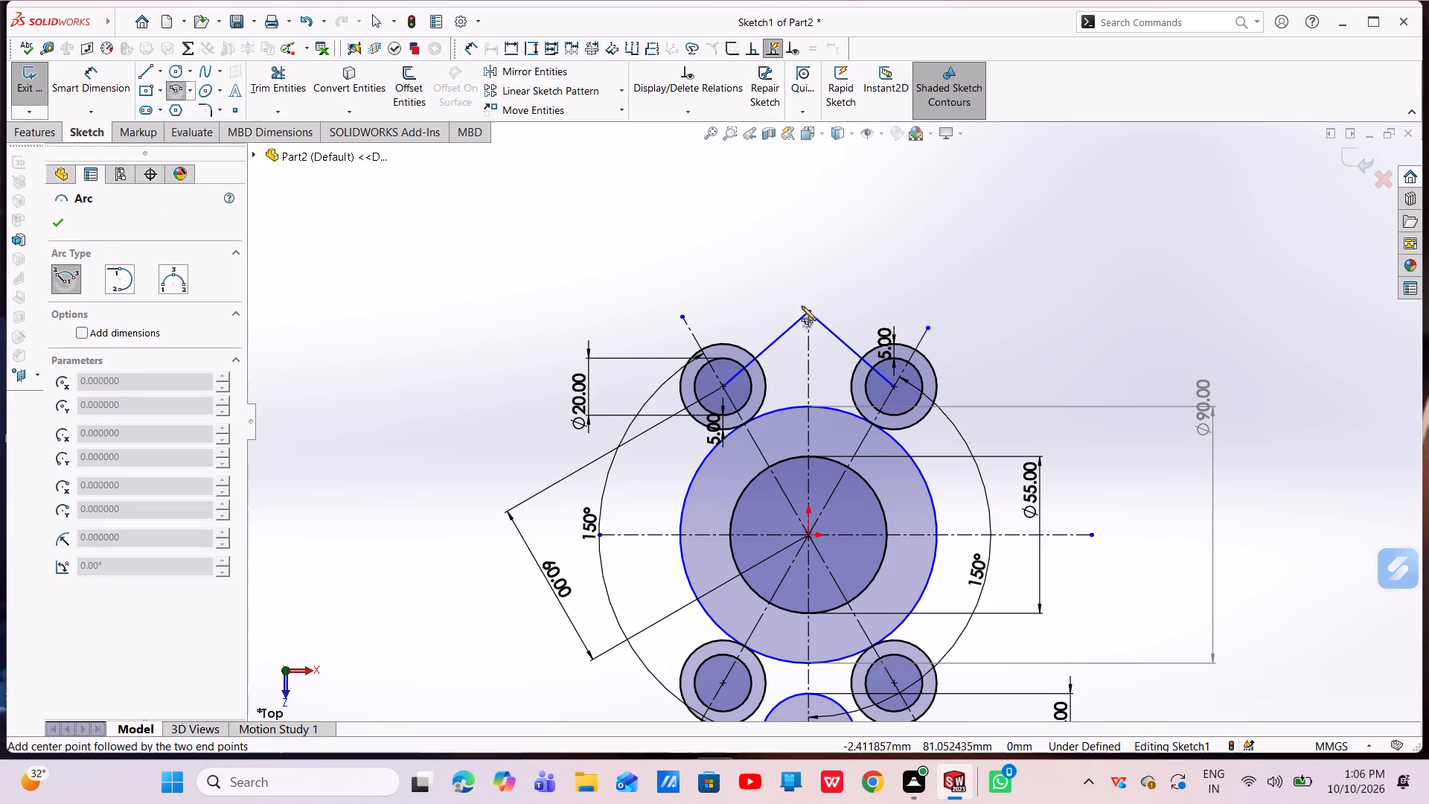
pyautogui.click(808, 294)
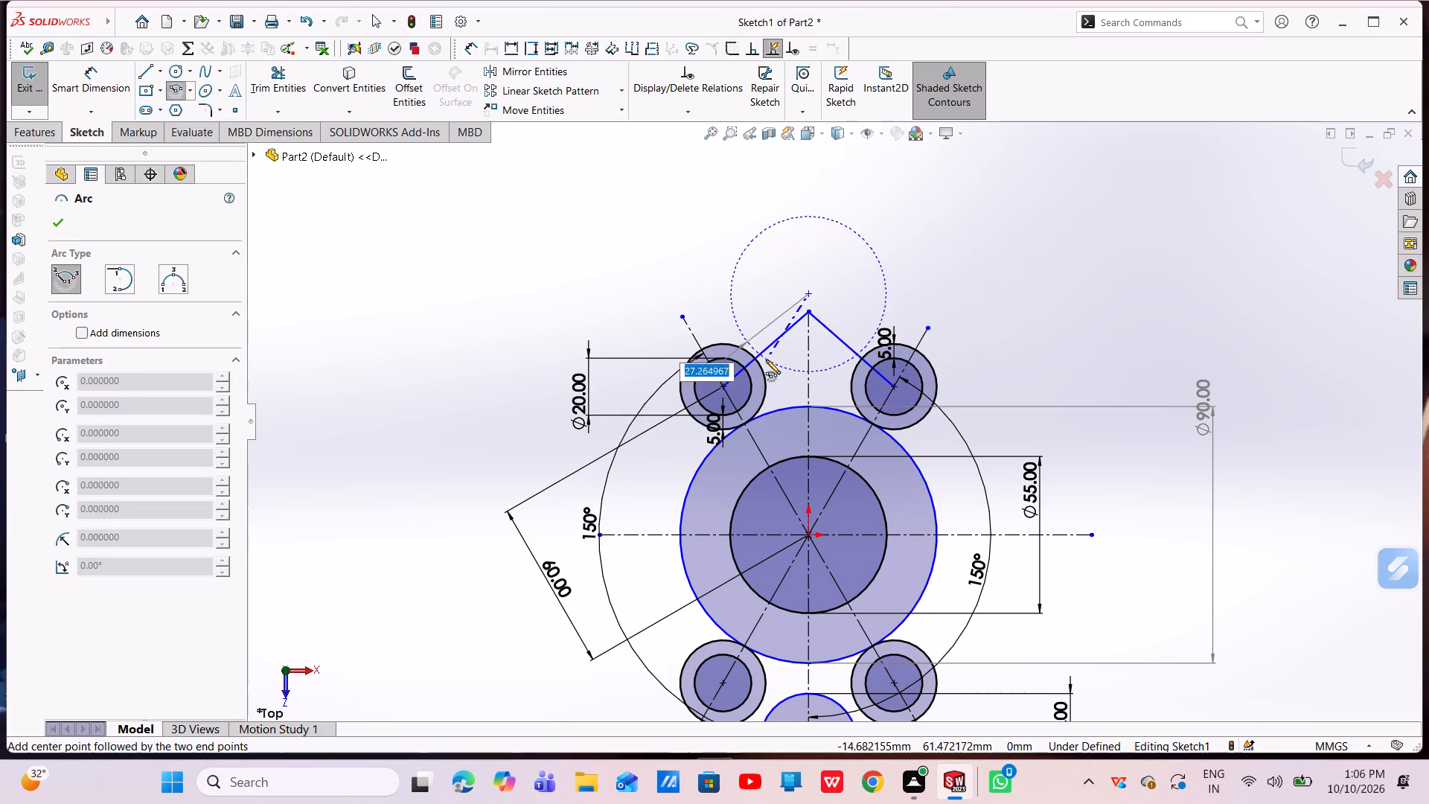
pyautogui.scroll(-5, 759, 357)
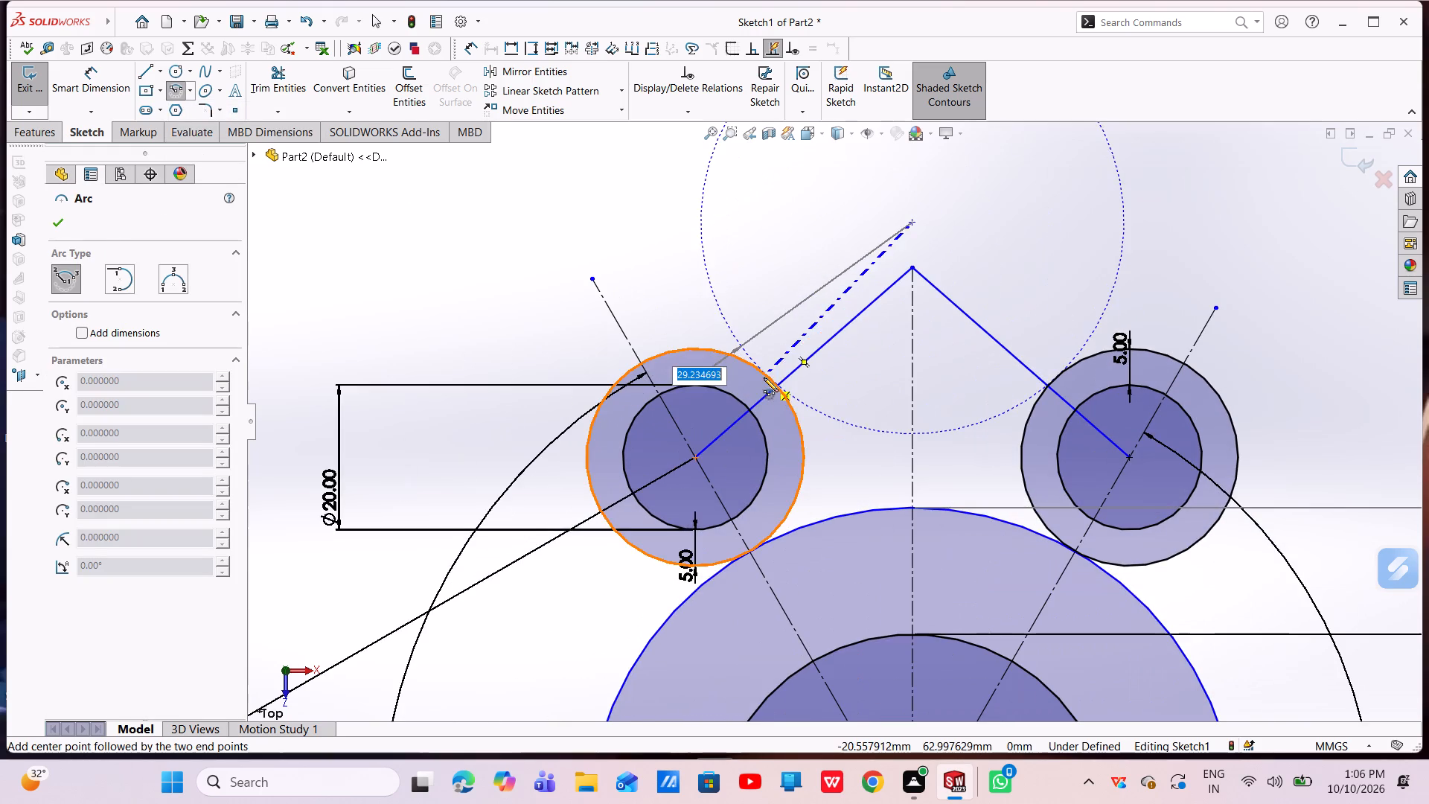
pyautogui.click(773, 386)
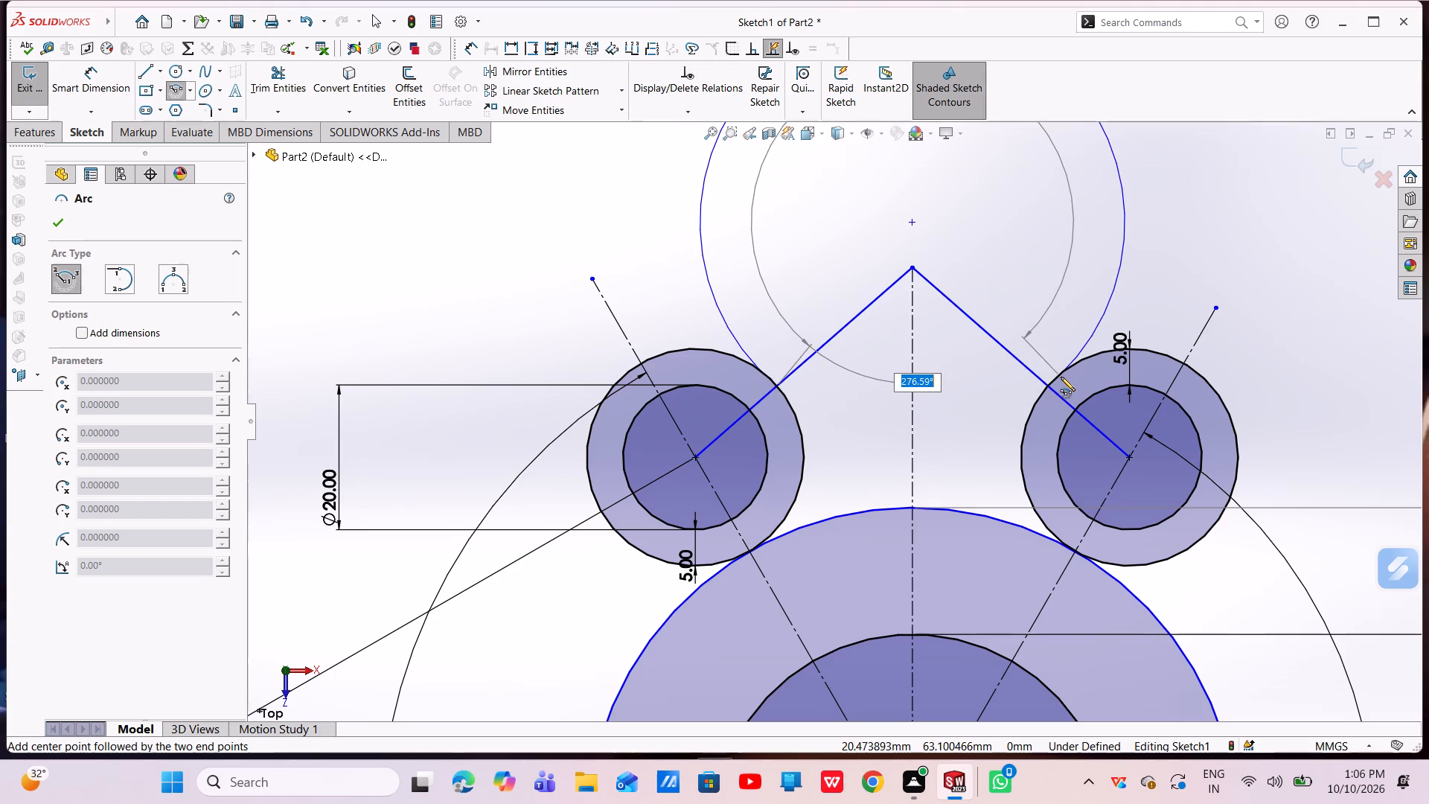
pyautogui.click(1045, 387)
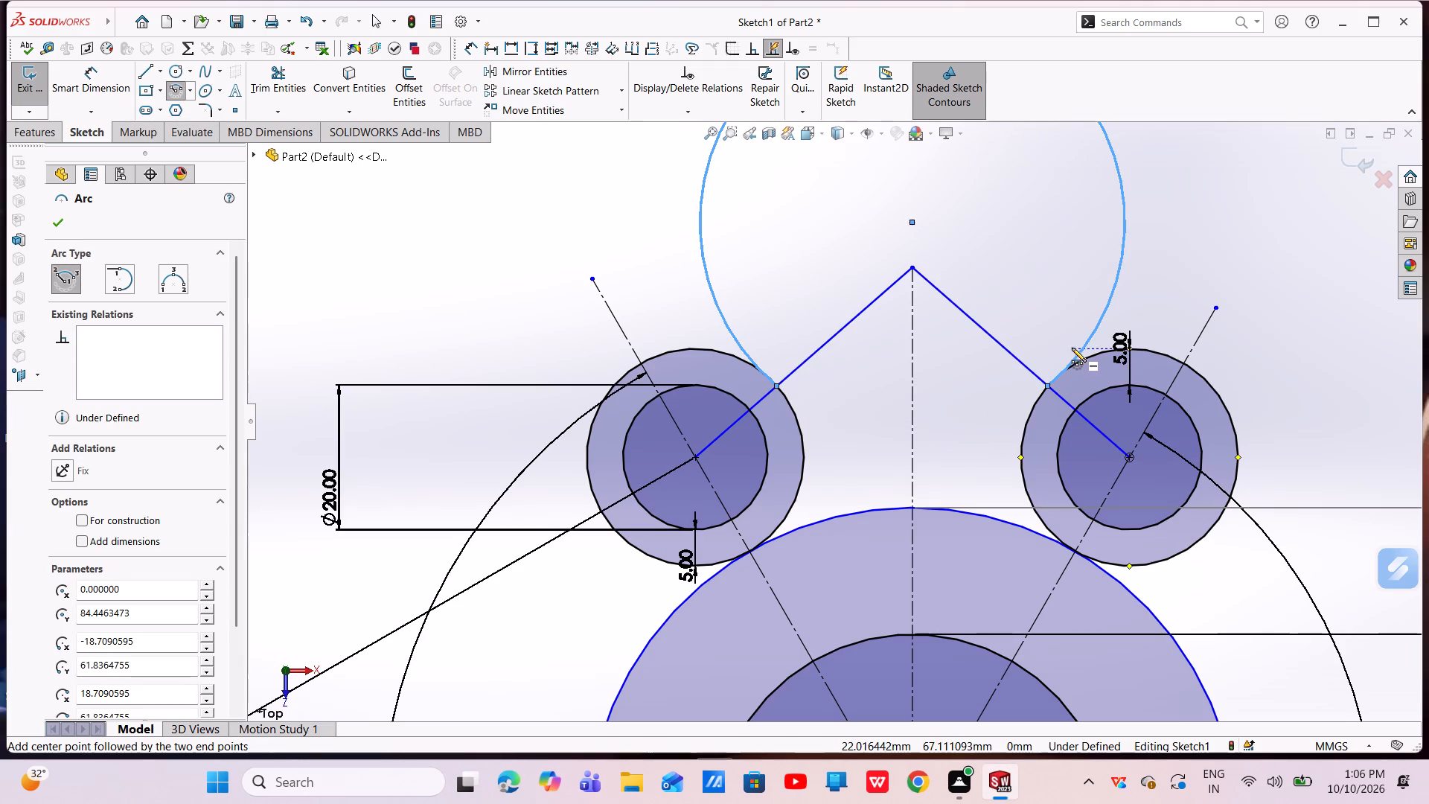
pyautogui.press('Escape')
# Reshape the new arc so it bows down toward the large circle, with a radius of about 20.5 mm.
pyautogui.scroll(4, 949, 291)
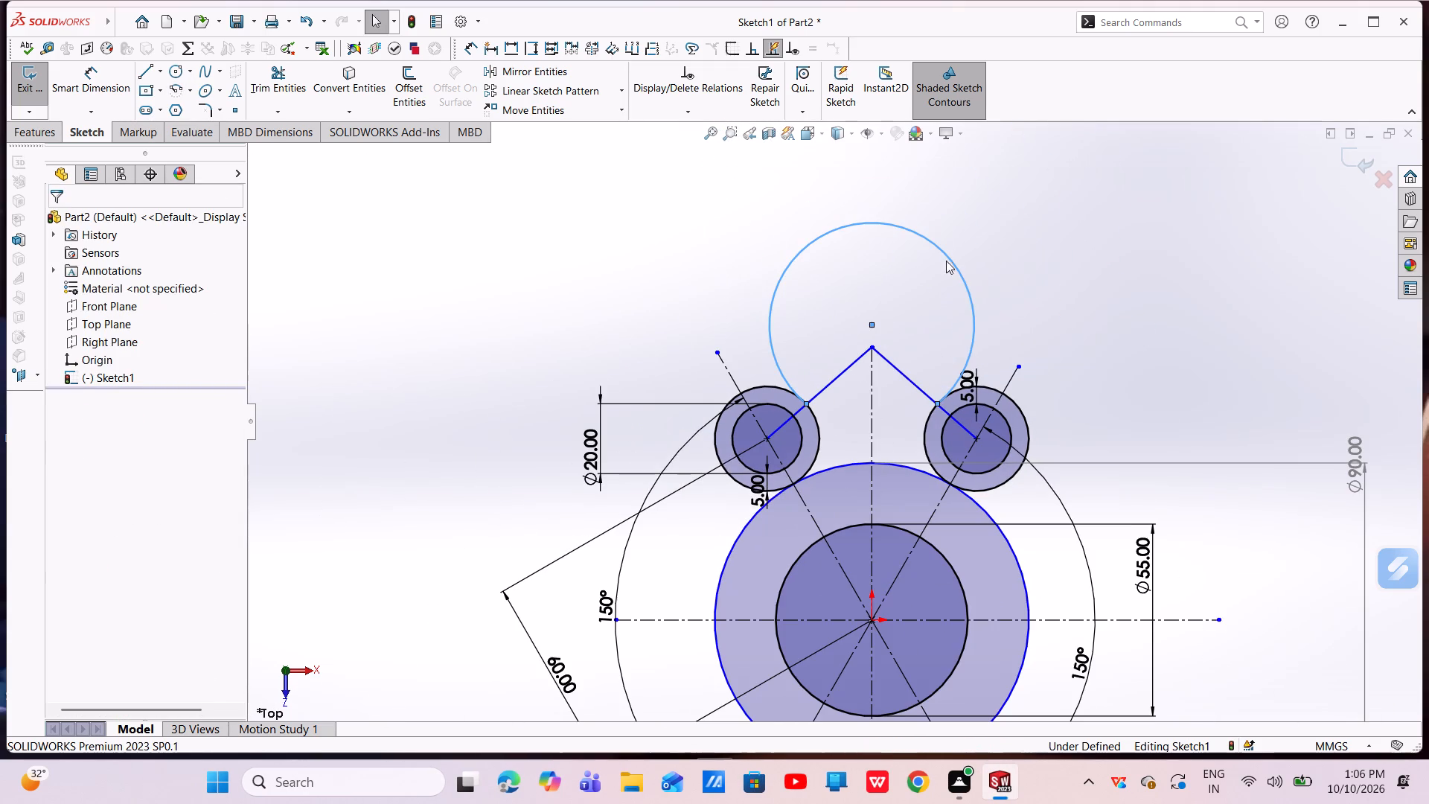
pyautogui.moveTo(871, 224); pyautogui.dragTo(877, 433)
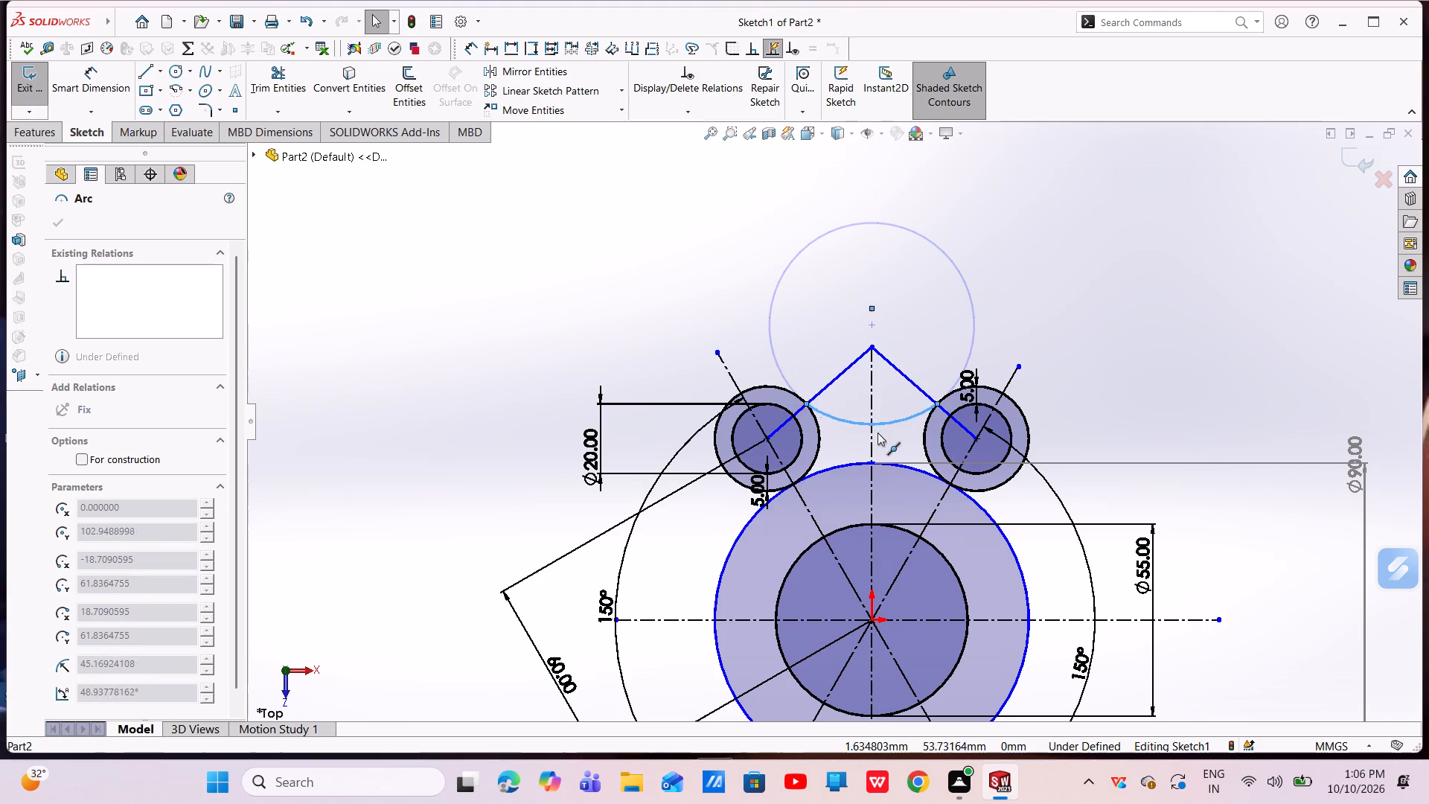
pyautogui.moveTo(877, 433); pyautogui.dragTo(880, 446)
pyautogui.press('Escape')
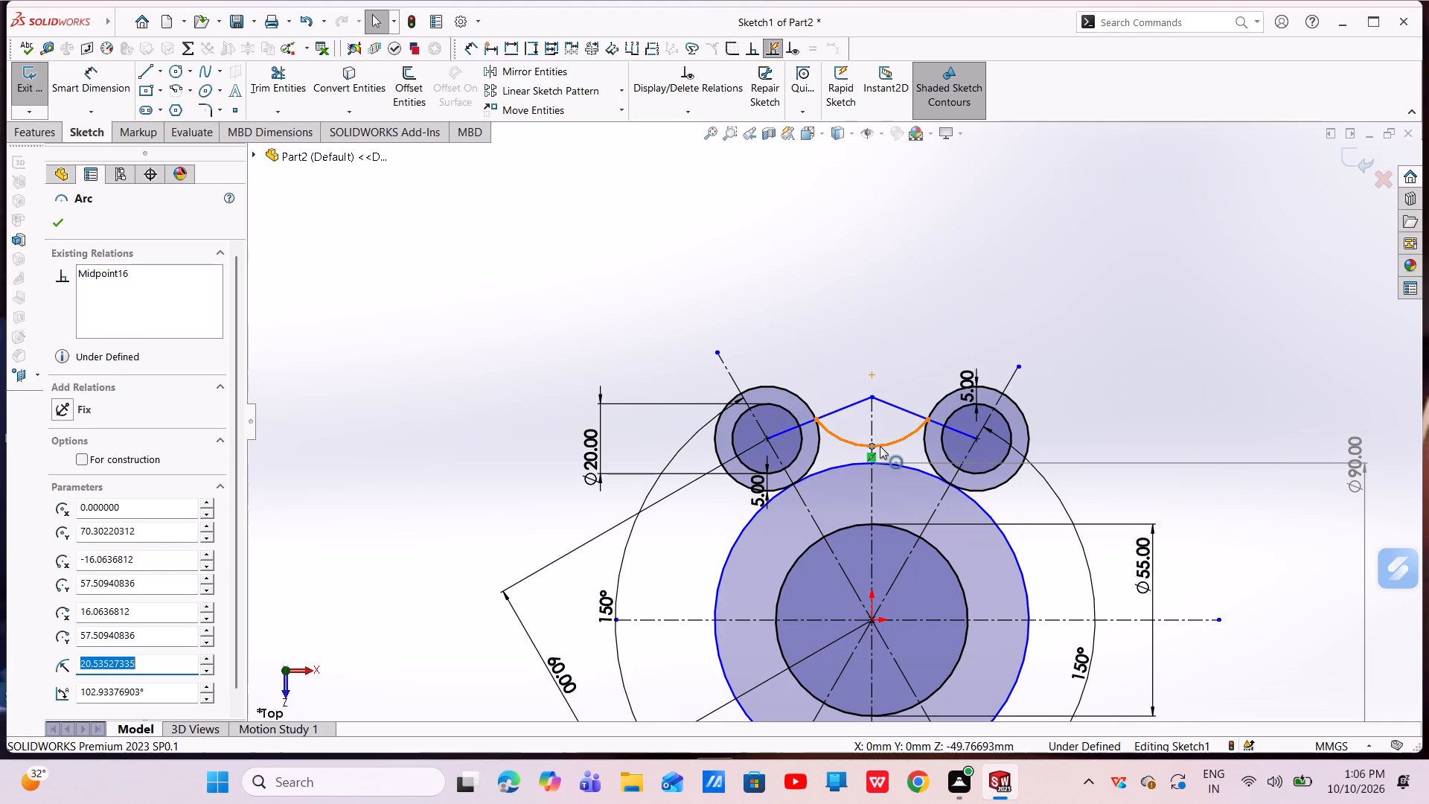
pyautogui.press('Escape')
pyautogui.rightClick(880, 446)
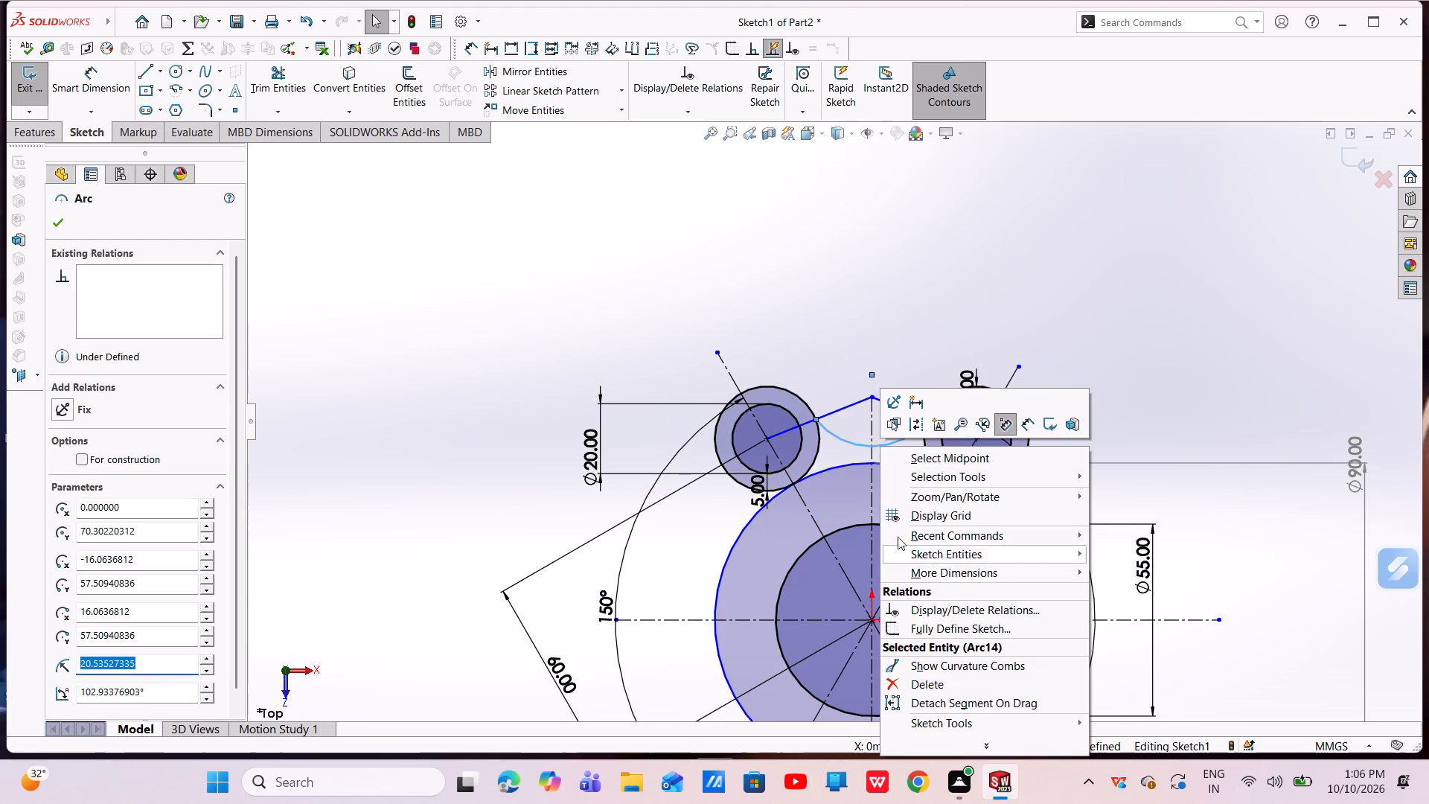
pyautogui.press('Escape')
pyautogui.press('Escape')
# Dimension the arc between the two upper offset circles with a radius of 17 mm.
pyautogui.scroll(-3, 908, 455)
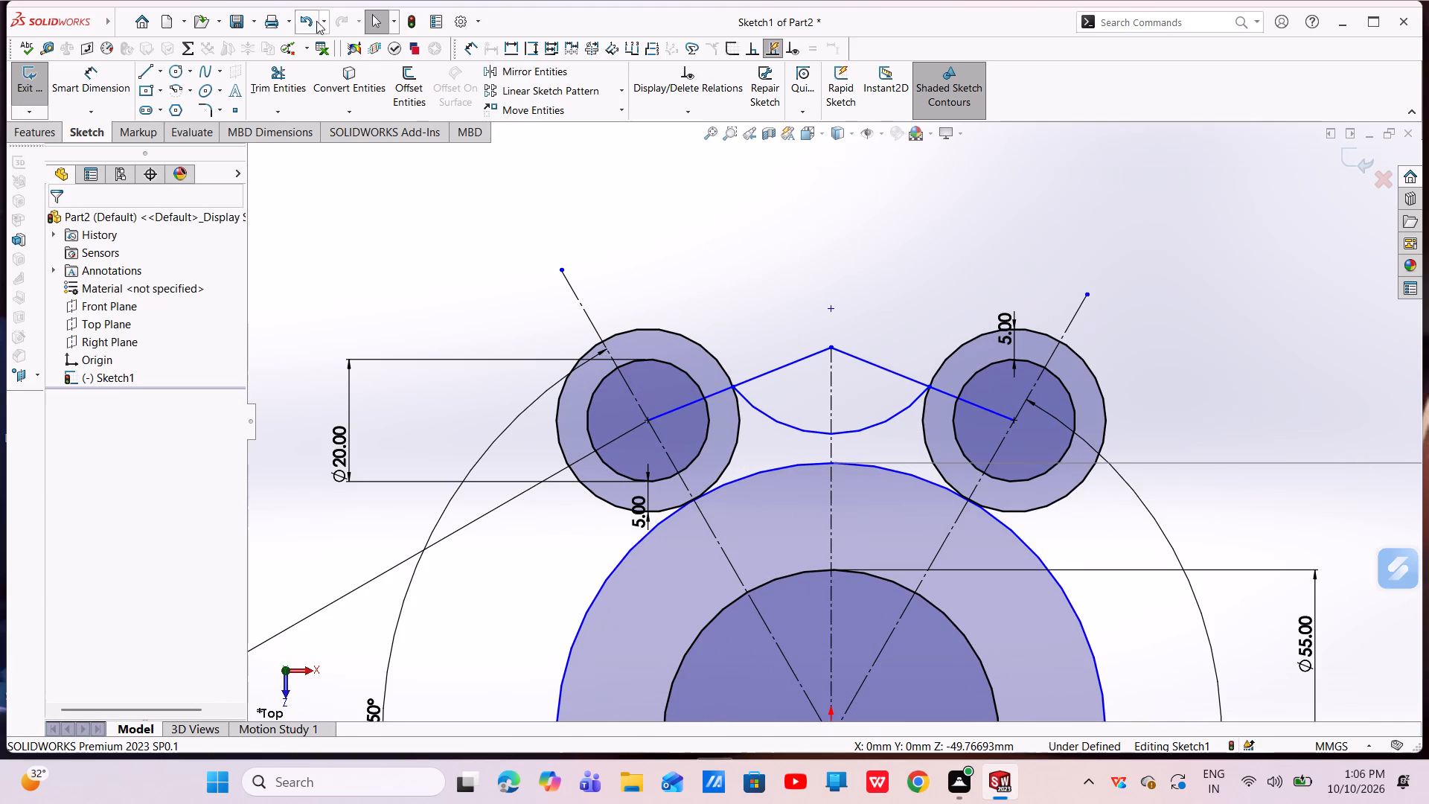
pyautogui.click(96, 83)
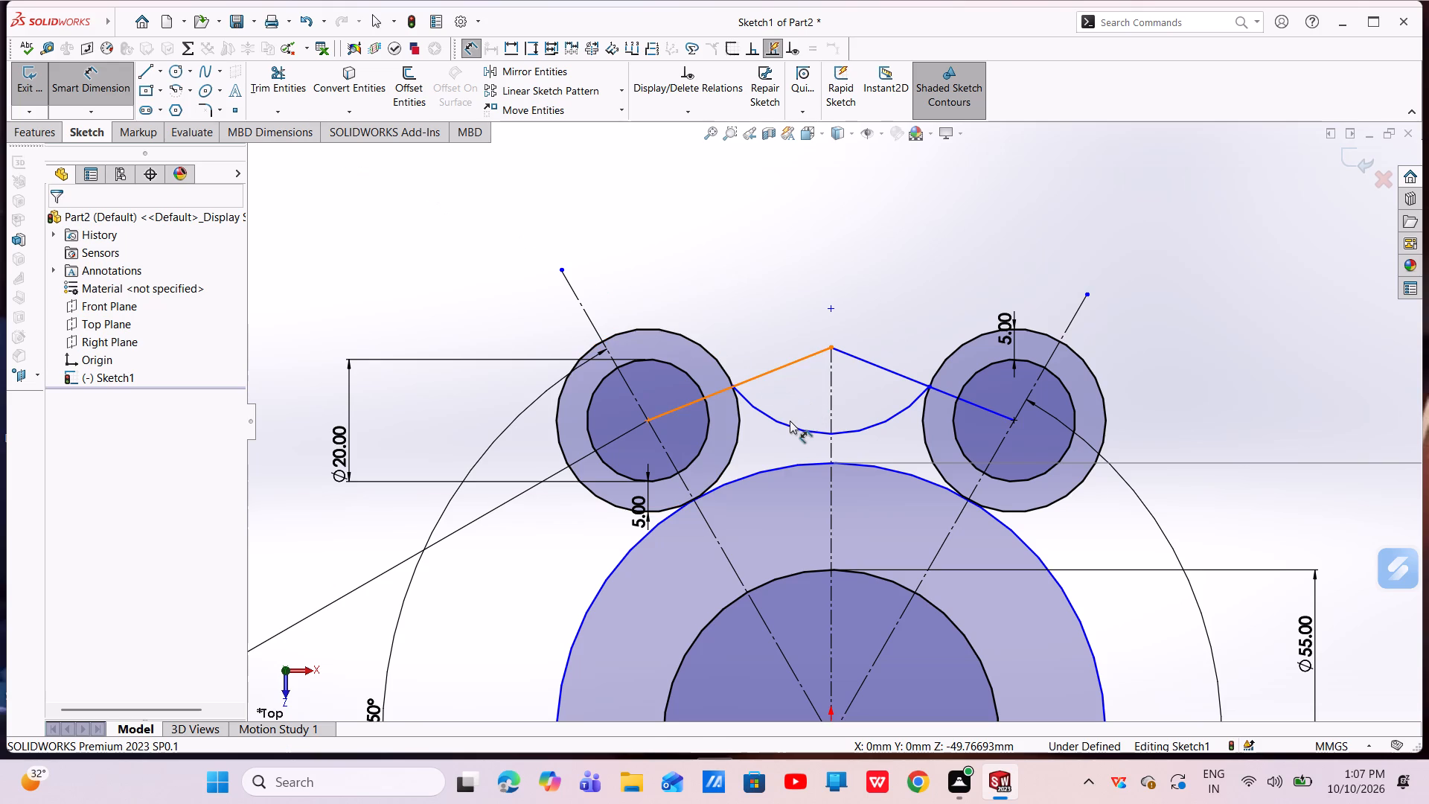
pyautogui.click(794, 432)
pyautogui.click(967, 208)
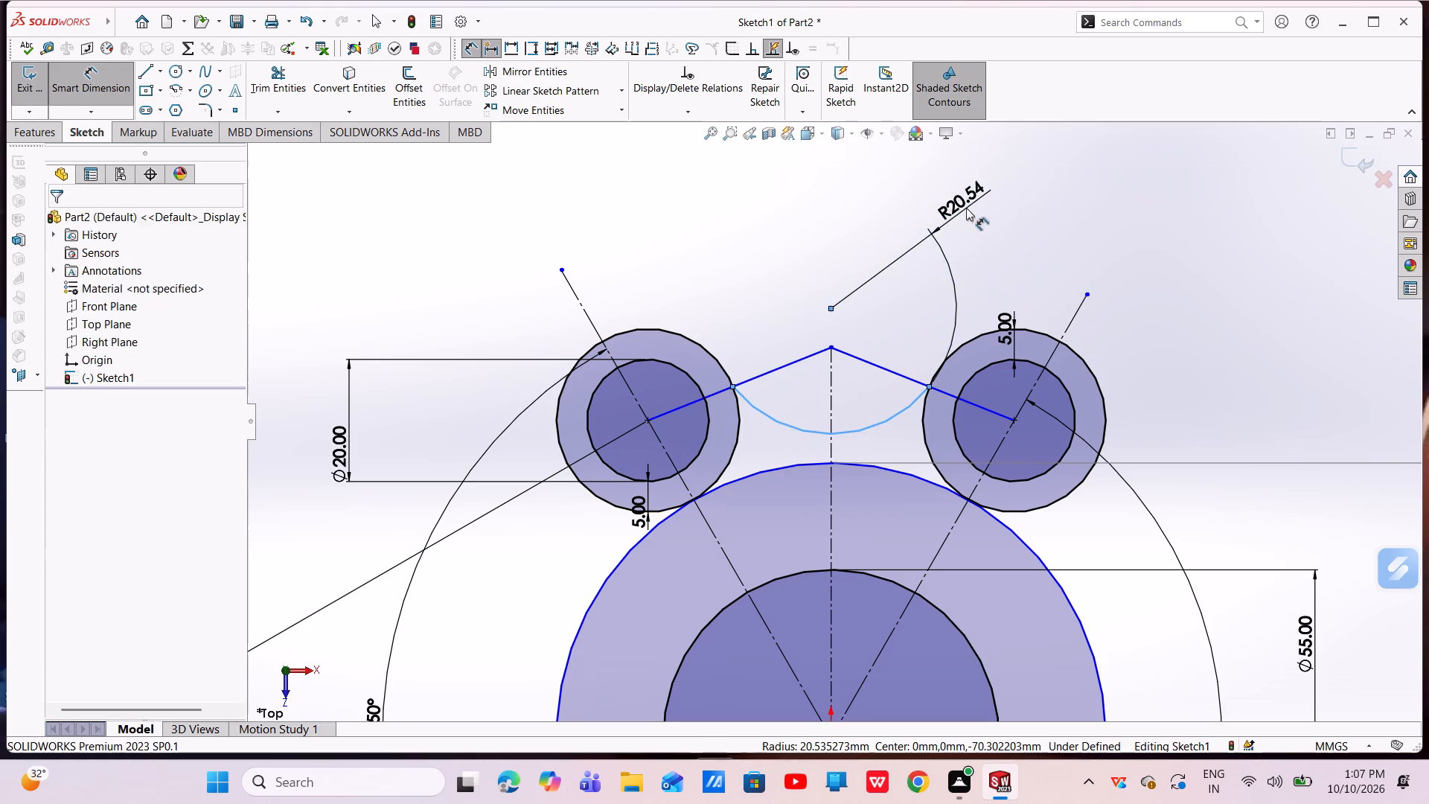
pyautogui.press('BackSpace')
pyautogui.write('17')
pyautogui.press('Return')
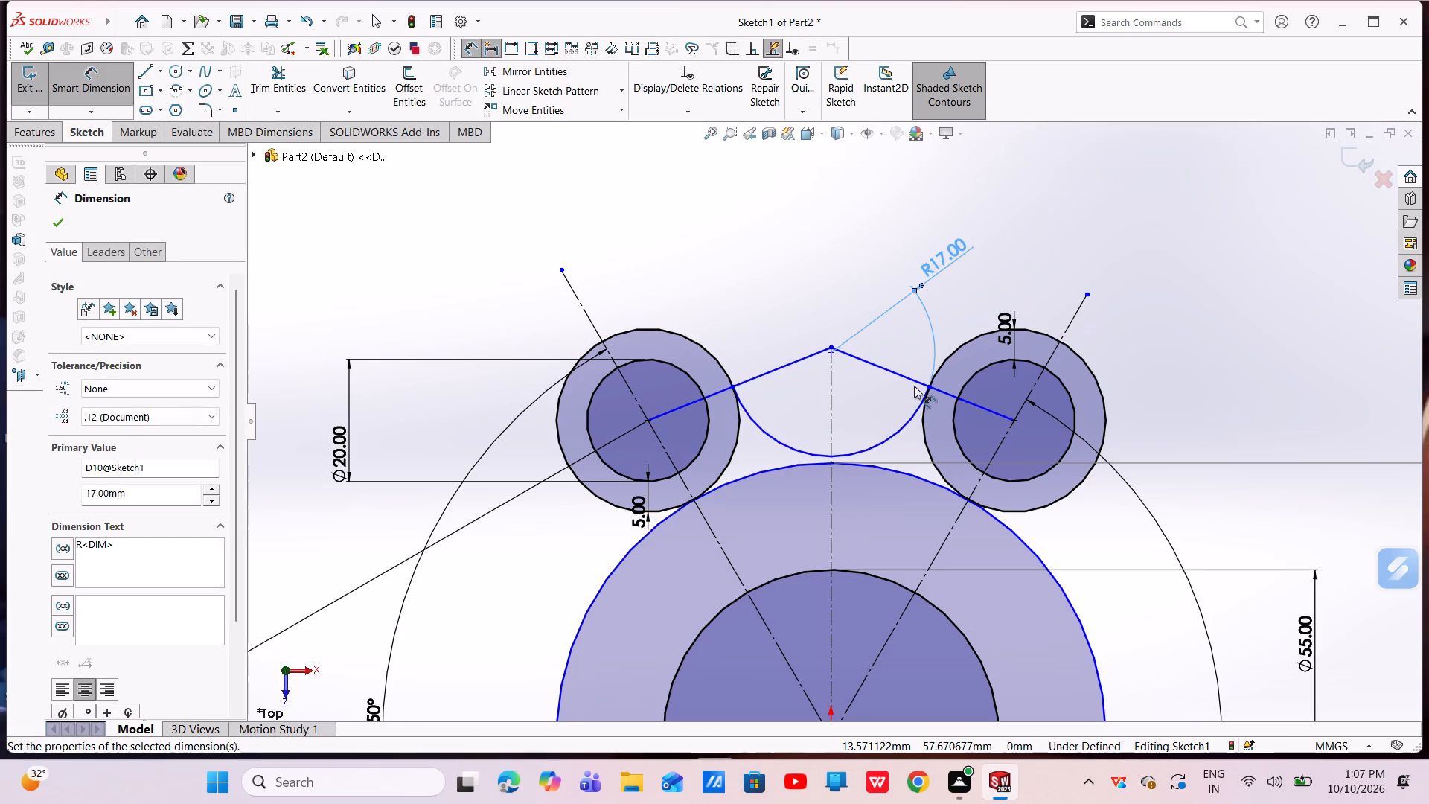
pyautogui.press('Escape')
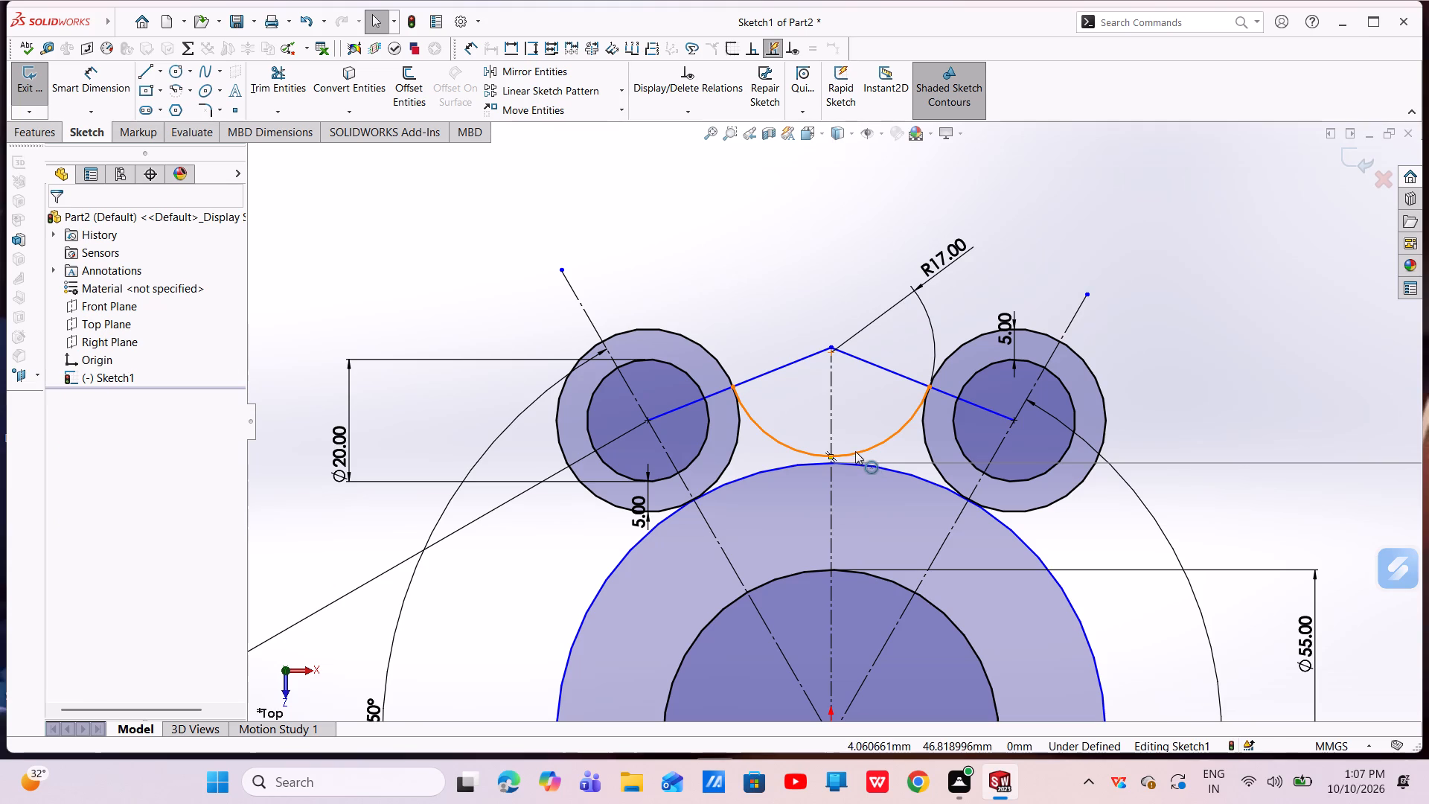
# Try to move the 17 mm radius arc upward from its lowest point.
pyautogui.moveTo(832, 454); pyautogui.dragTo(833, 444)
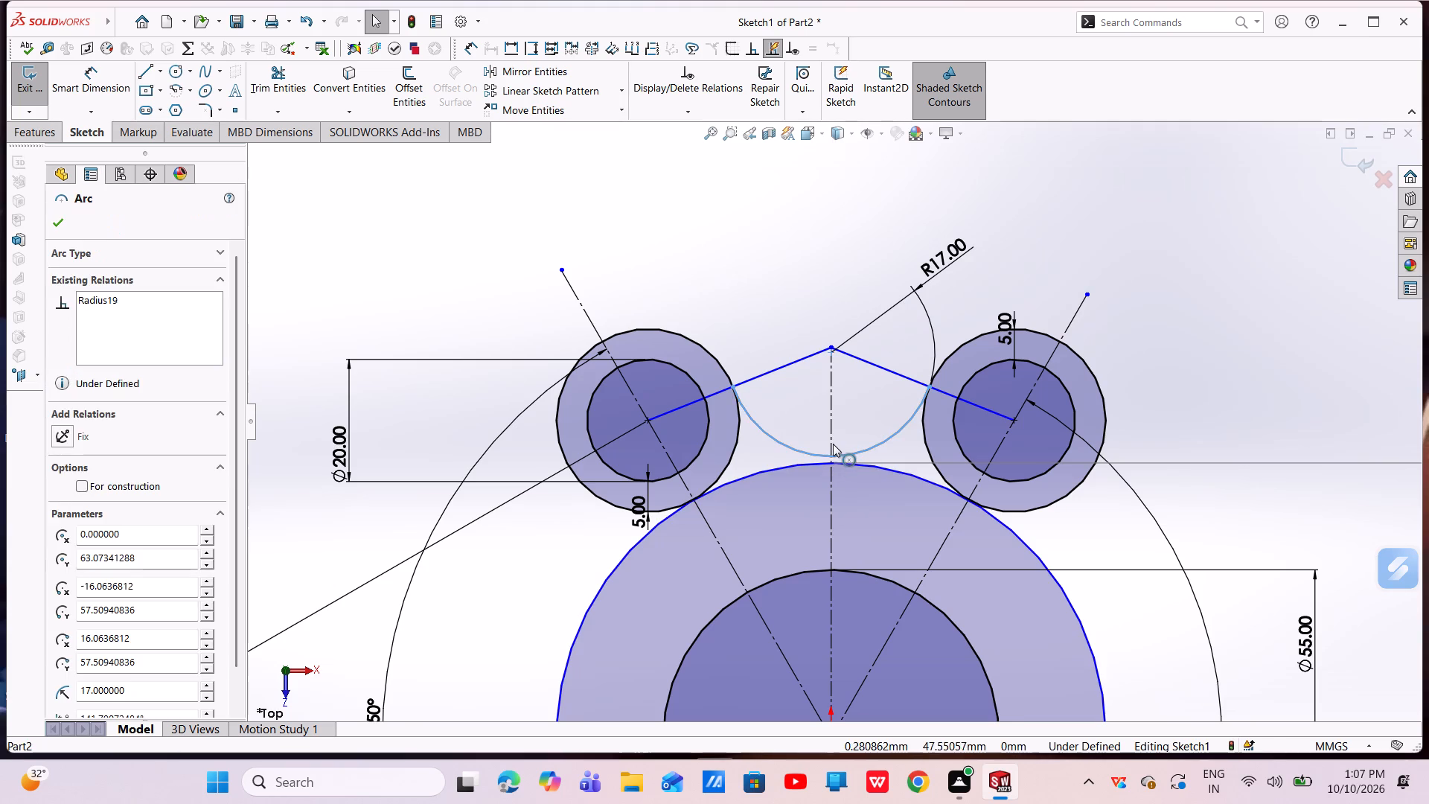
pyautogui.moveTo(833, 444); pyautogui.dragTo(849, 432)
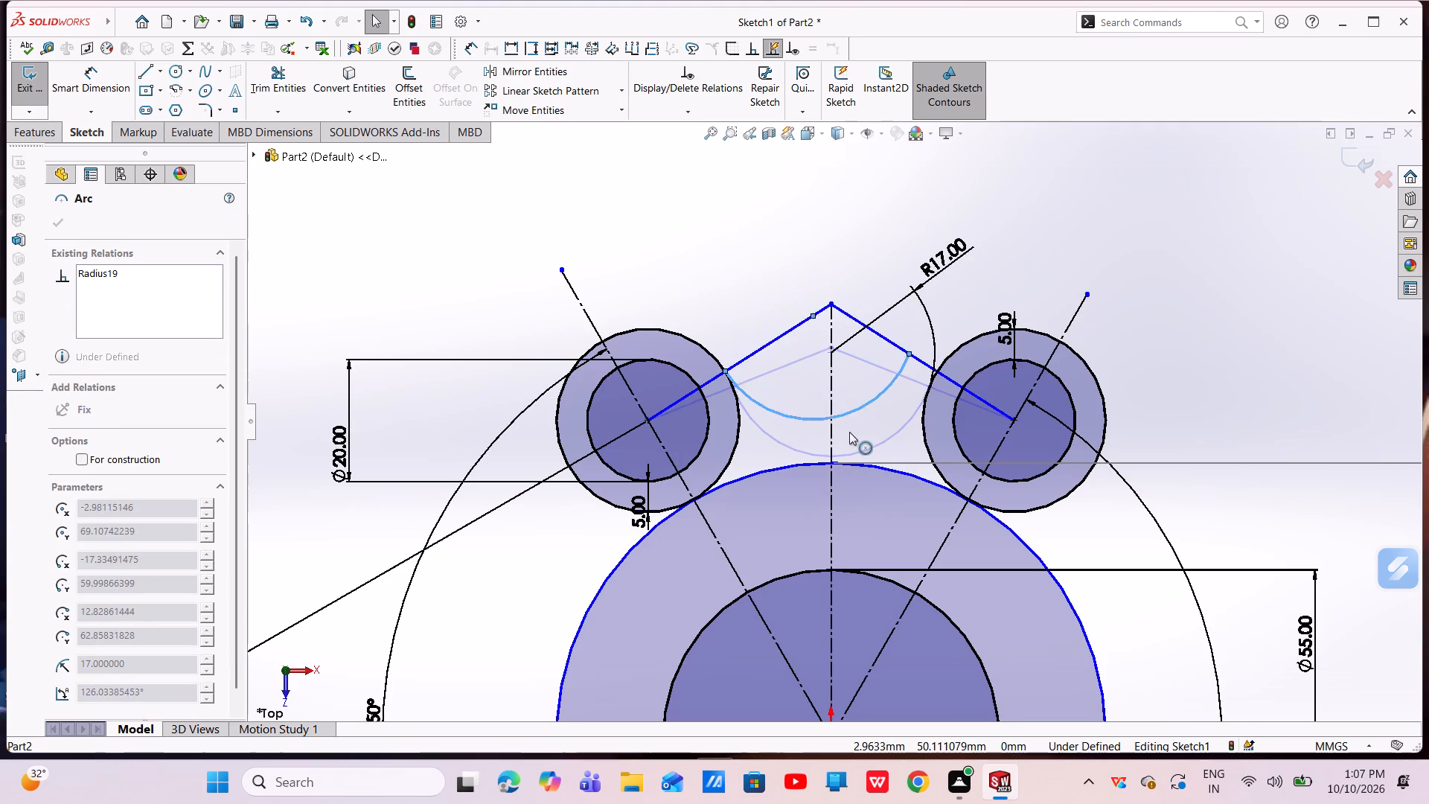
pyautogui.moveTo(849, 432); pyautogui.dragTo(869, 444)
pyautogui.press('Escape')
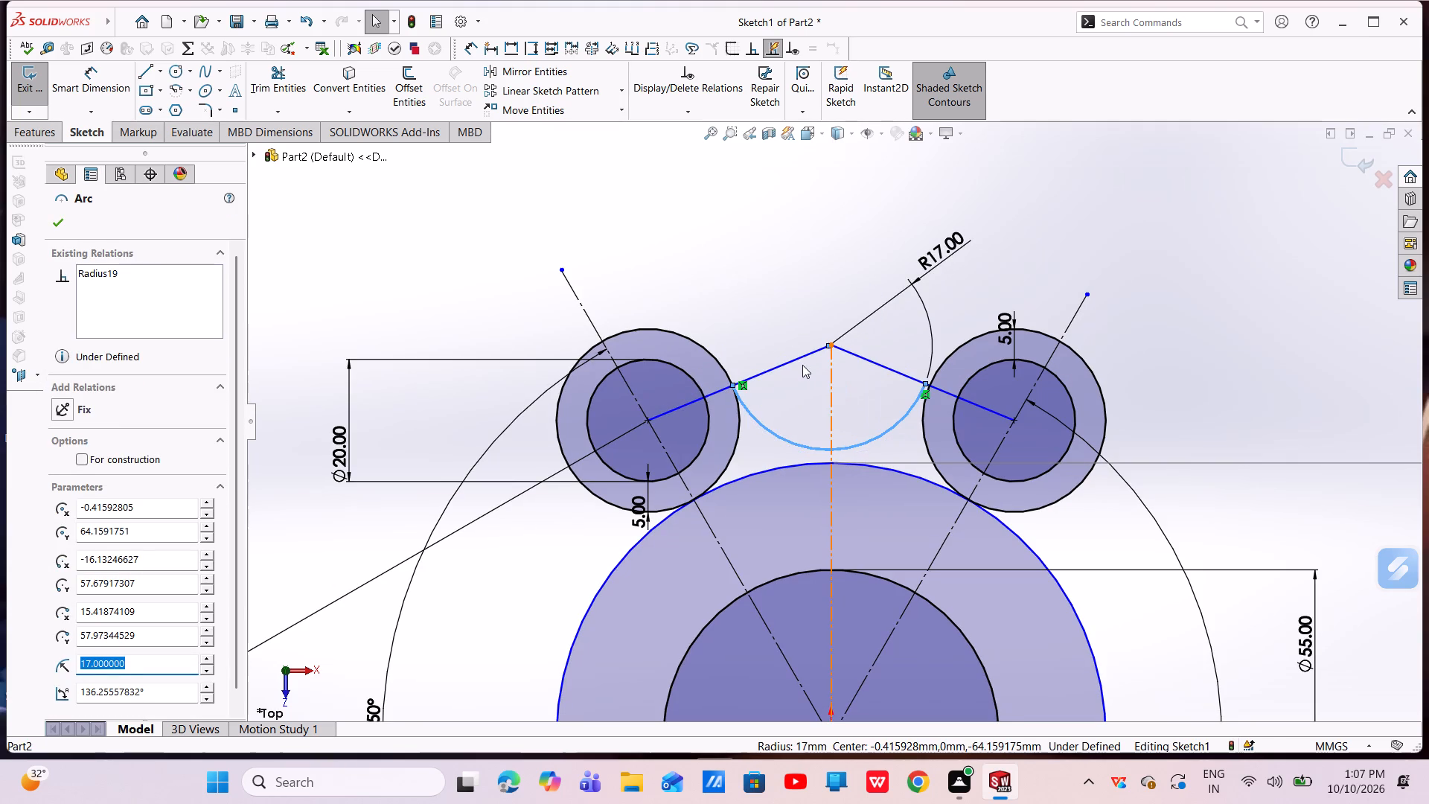
# Delete the two slanted lines joining the upper 20 mm circles' centres to the top of the vertical centerline.
pyautogui.click(800, 358)
pyautogui.rightClick(800, 358)
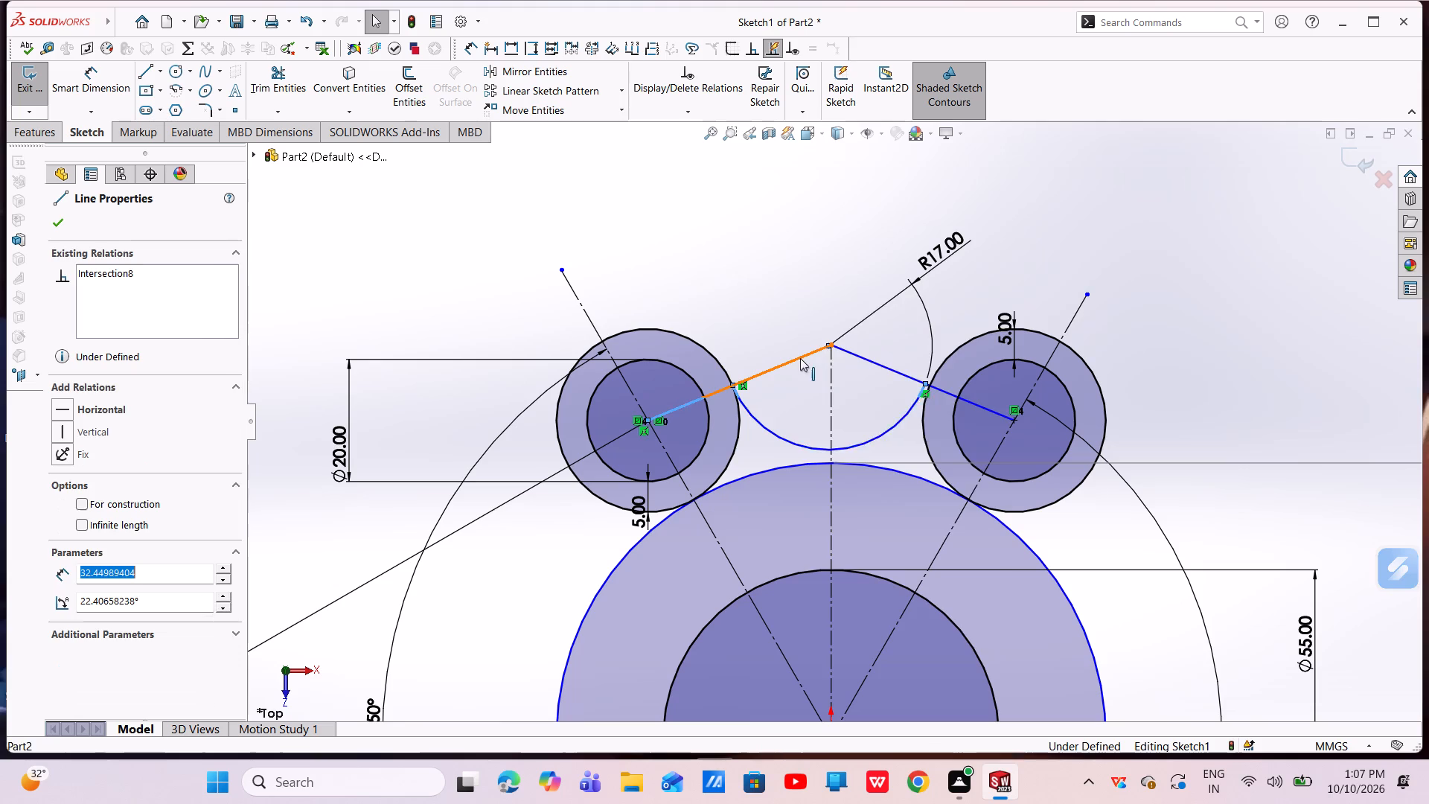
pyautogui.click(832, 590)
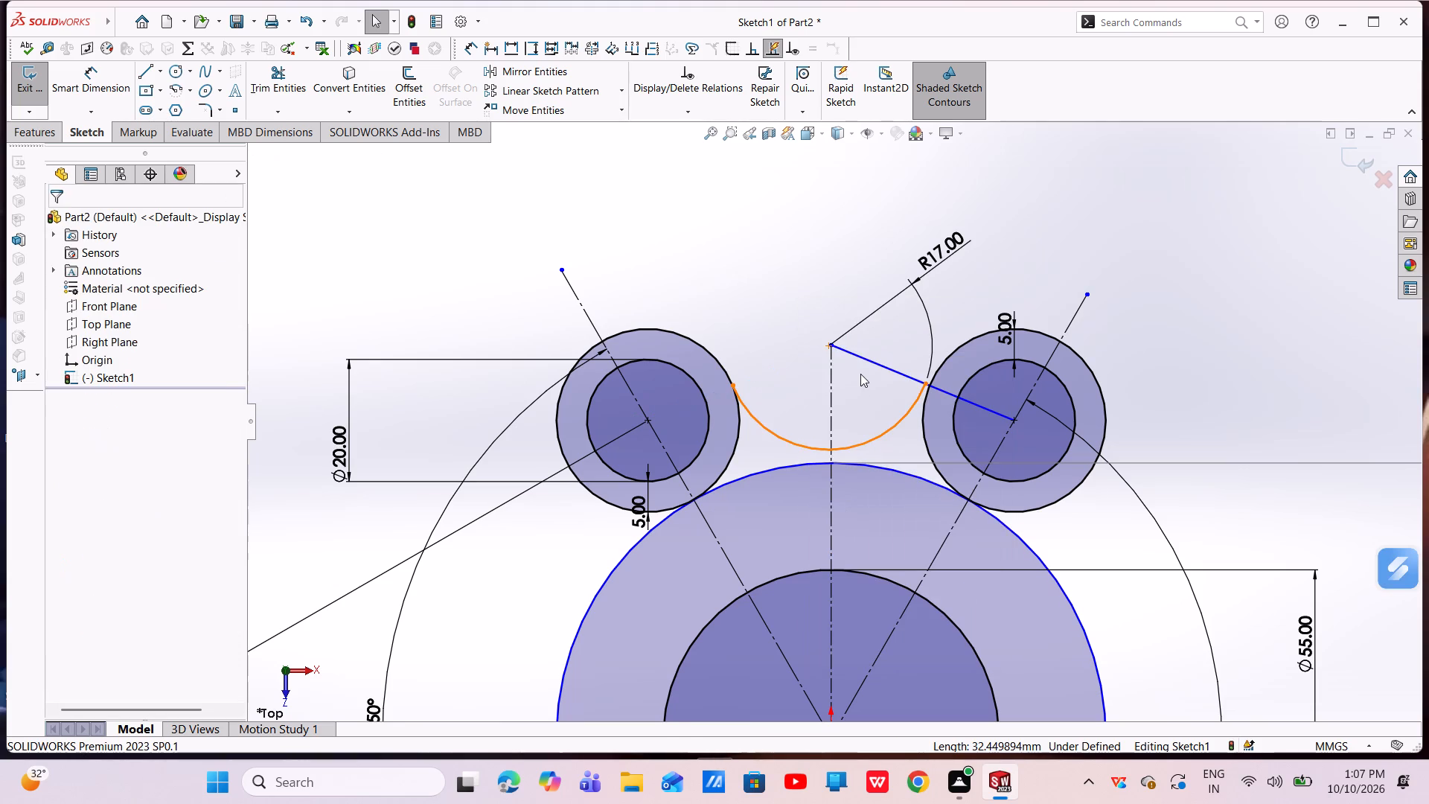
pyautogui.click(864, 363)
pyautogui.rightClick(864, 363)
pyautogui.click(894, 584)
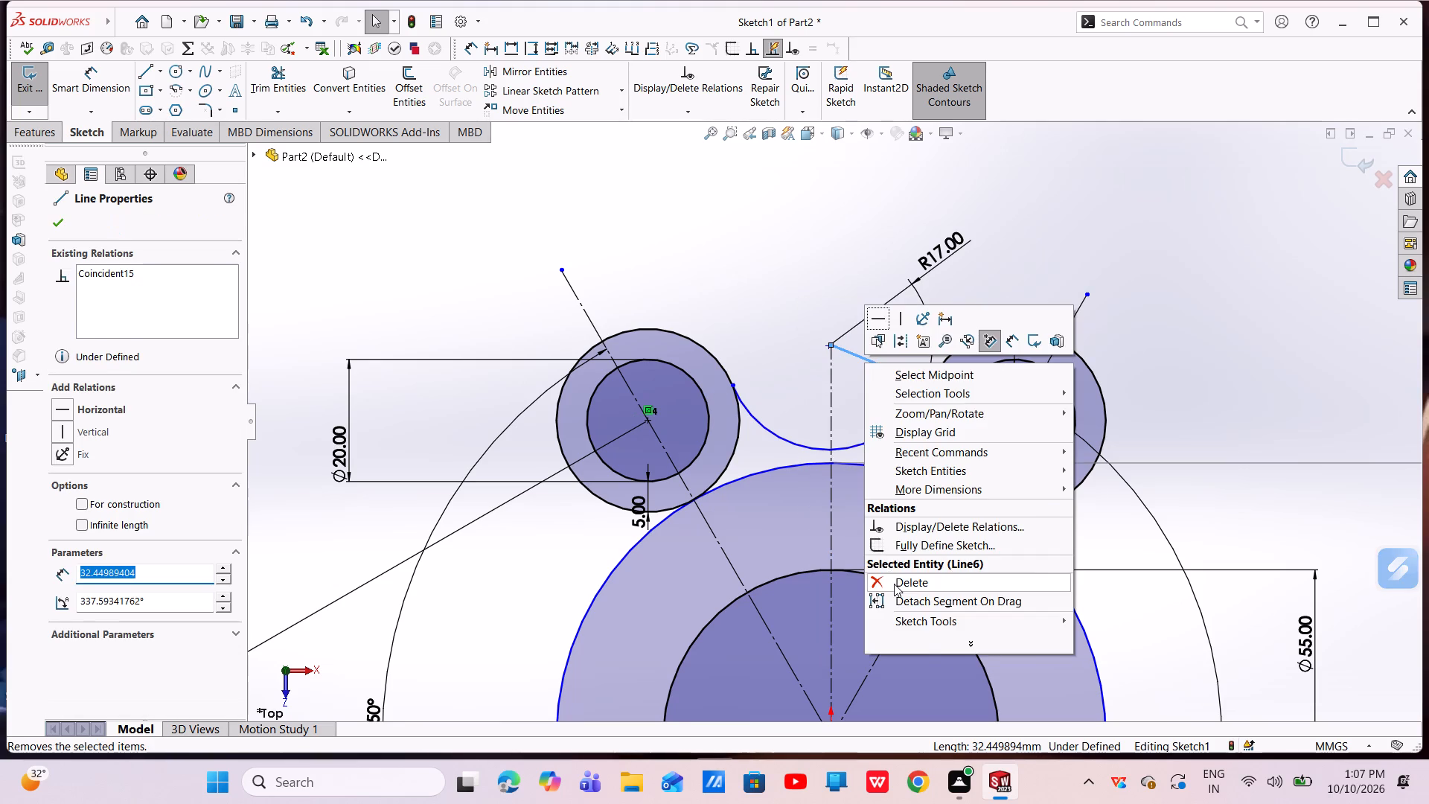
# Attach the 17 mm radius arc's nearer endpoint to the upper-right offset circle with a coincident relation.
pyautogui.scroll(-7, 930, 375)
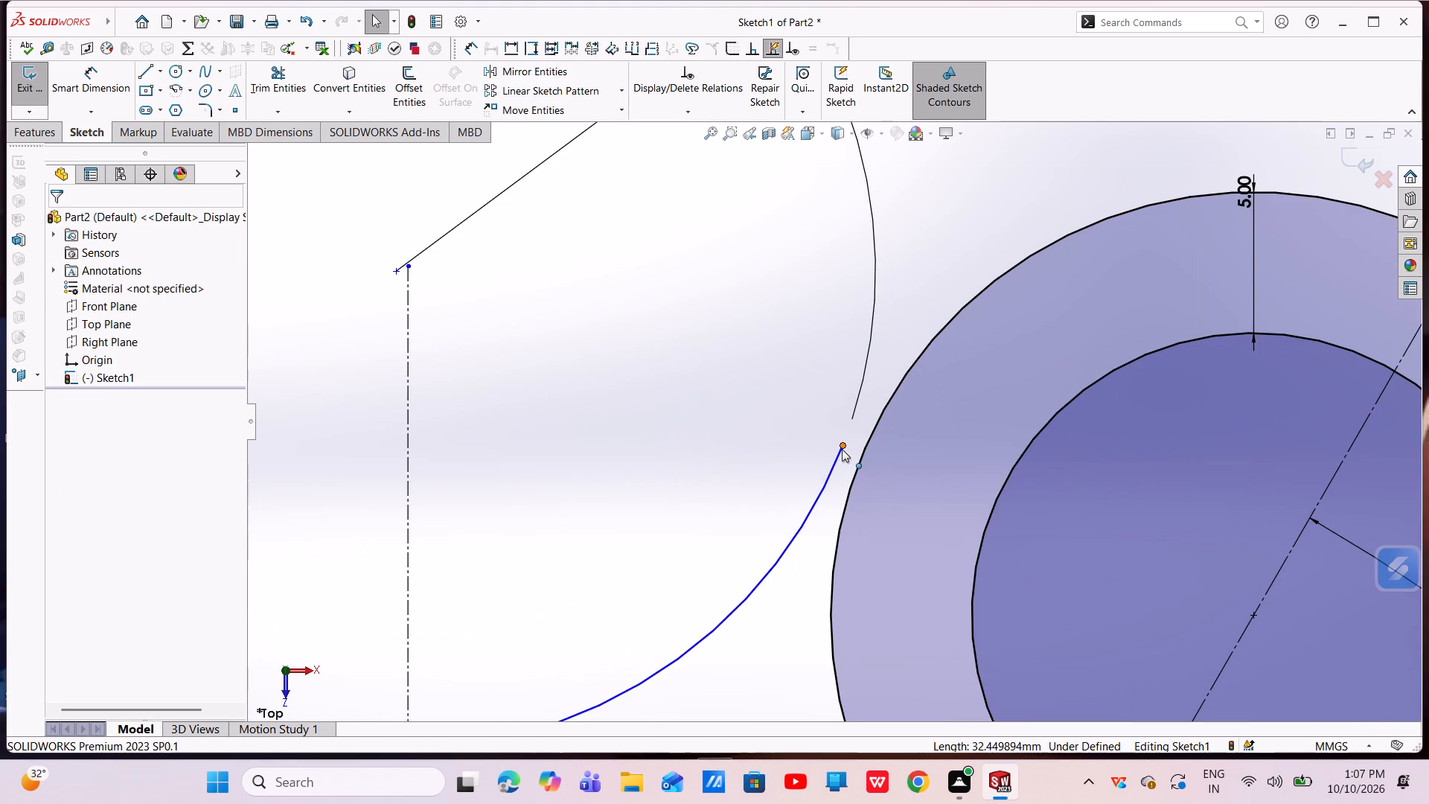
pyautogui.moveTo(842, 449); pyautogui.dragTo(883, 412)
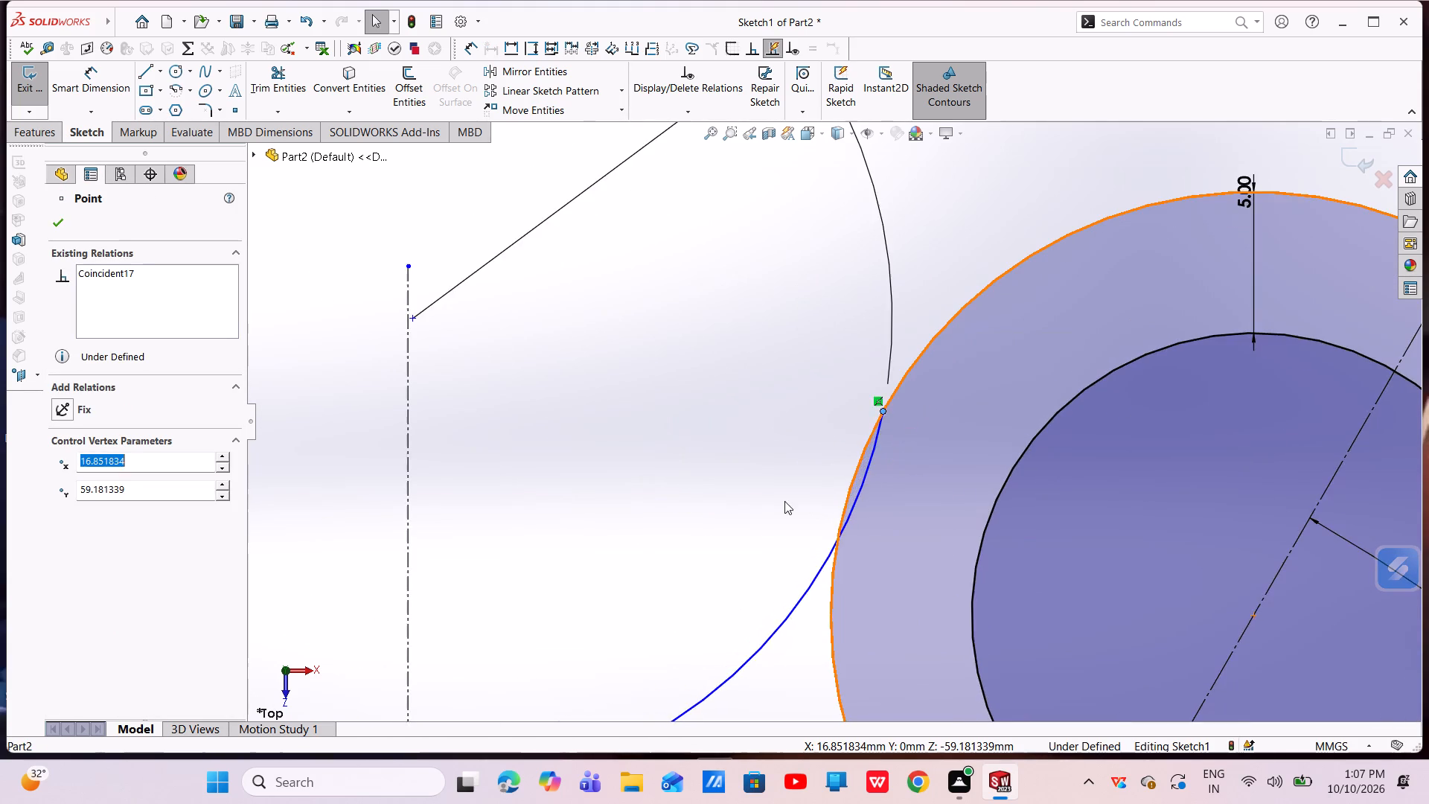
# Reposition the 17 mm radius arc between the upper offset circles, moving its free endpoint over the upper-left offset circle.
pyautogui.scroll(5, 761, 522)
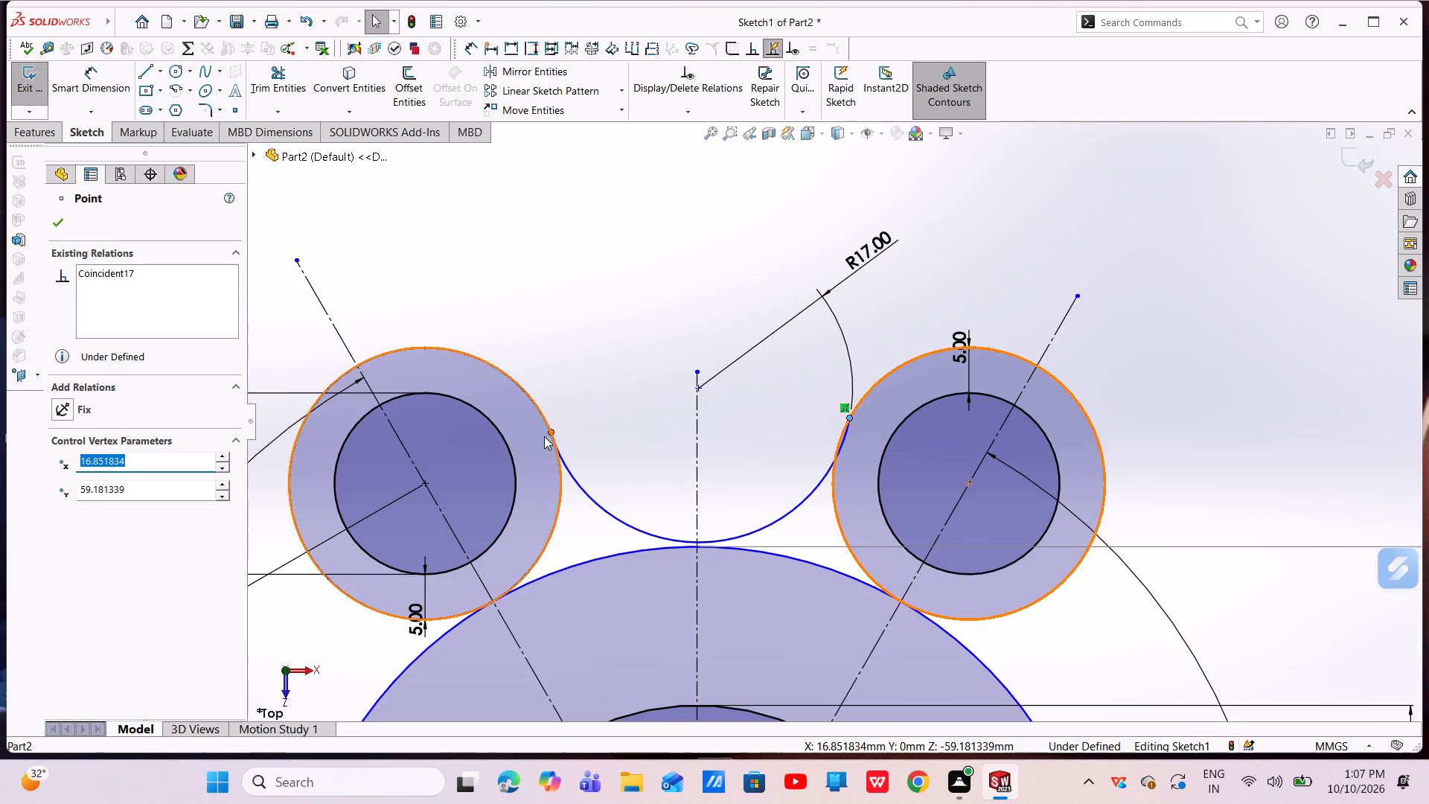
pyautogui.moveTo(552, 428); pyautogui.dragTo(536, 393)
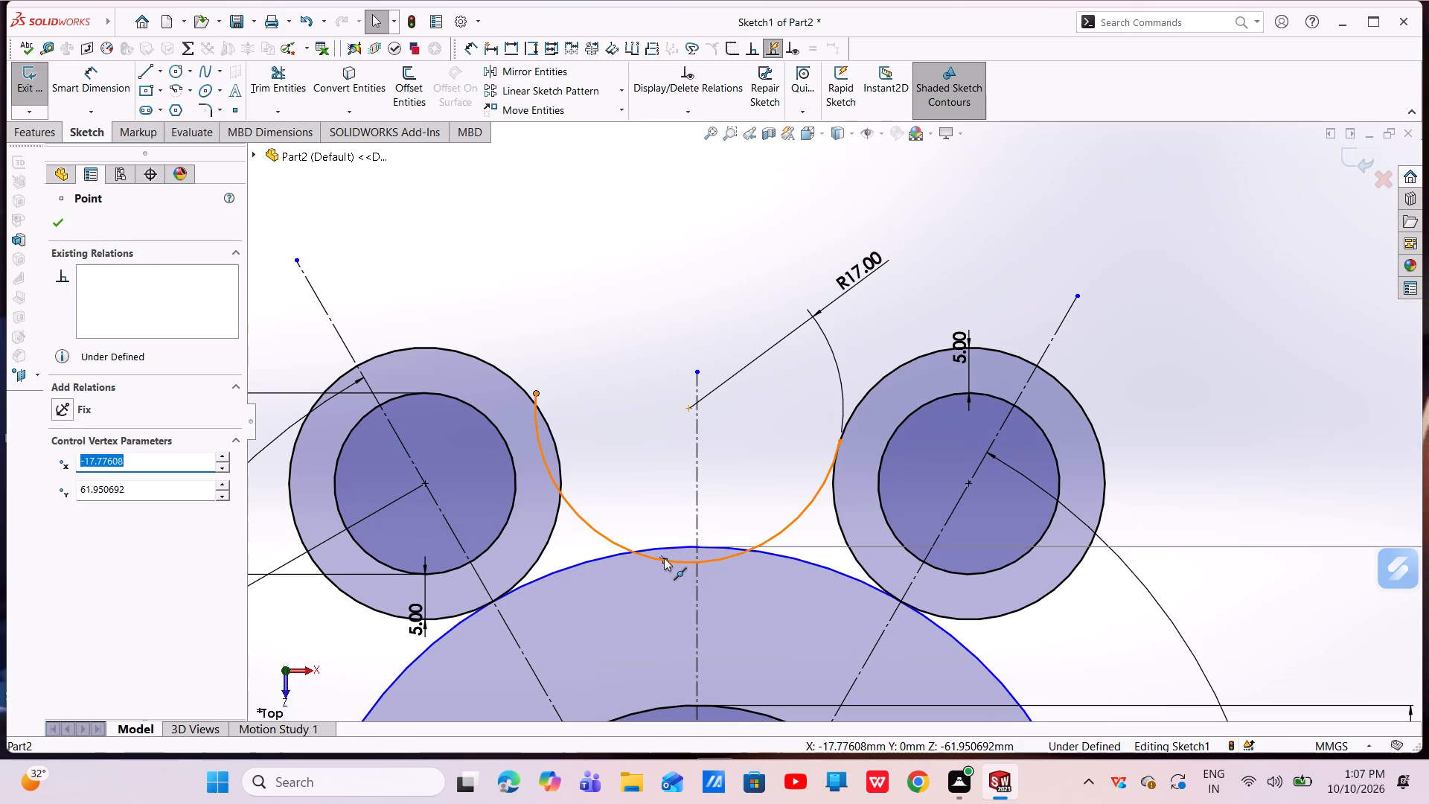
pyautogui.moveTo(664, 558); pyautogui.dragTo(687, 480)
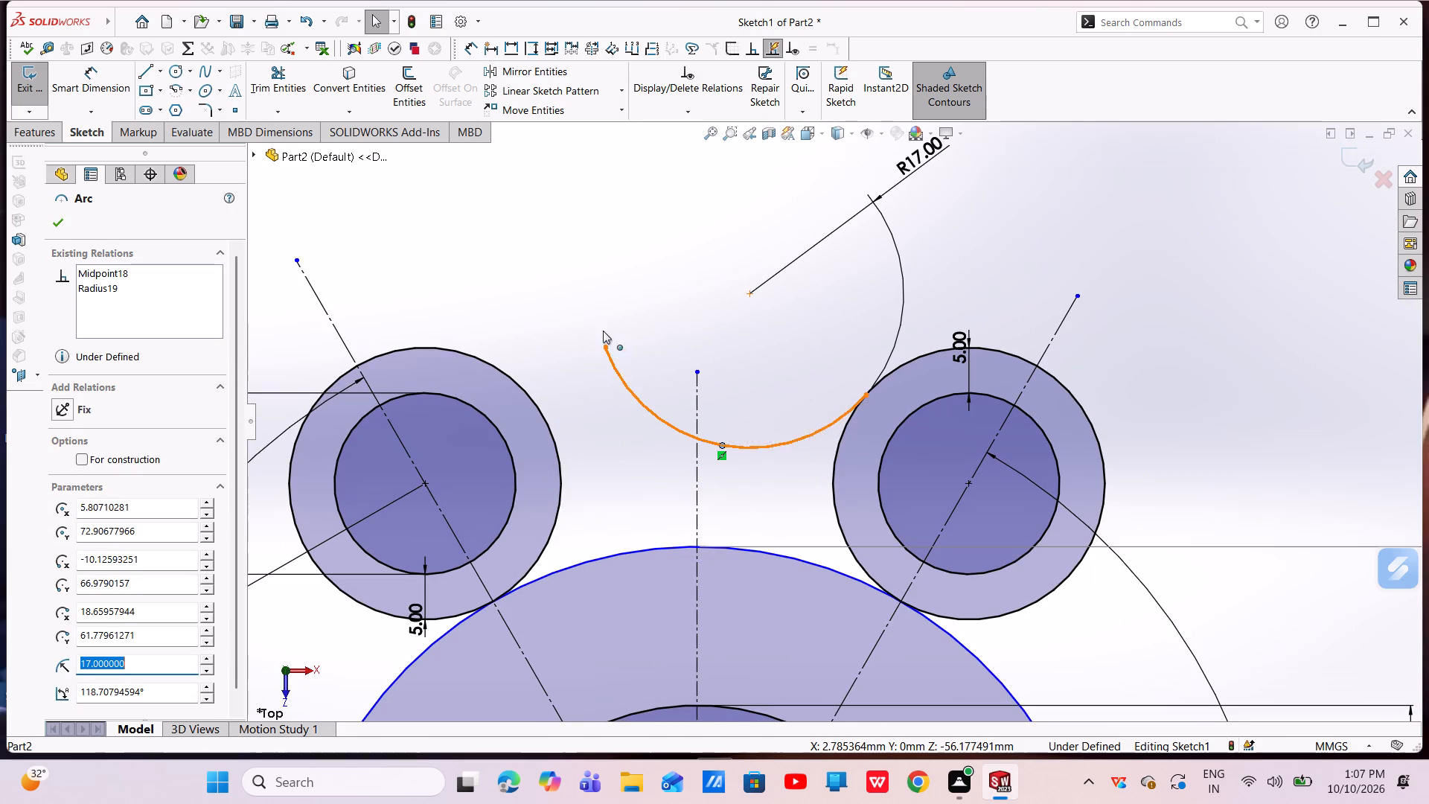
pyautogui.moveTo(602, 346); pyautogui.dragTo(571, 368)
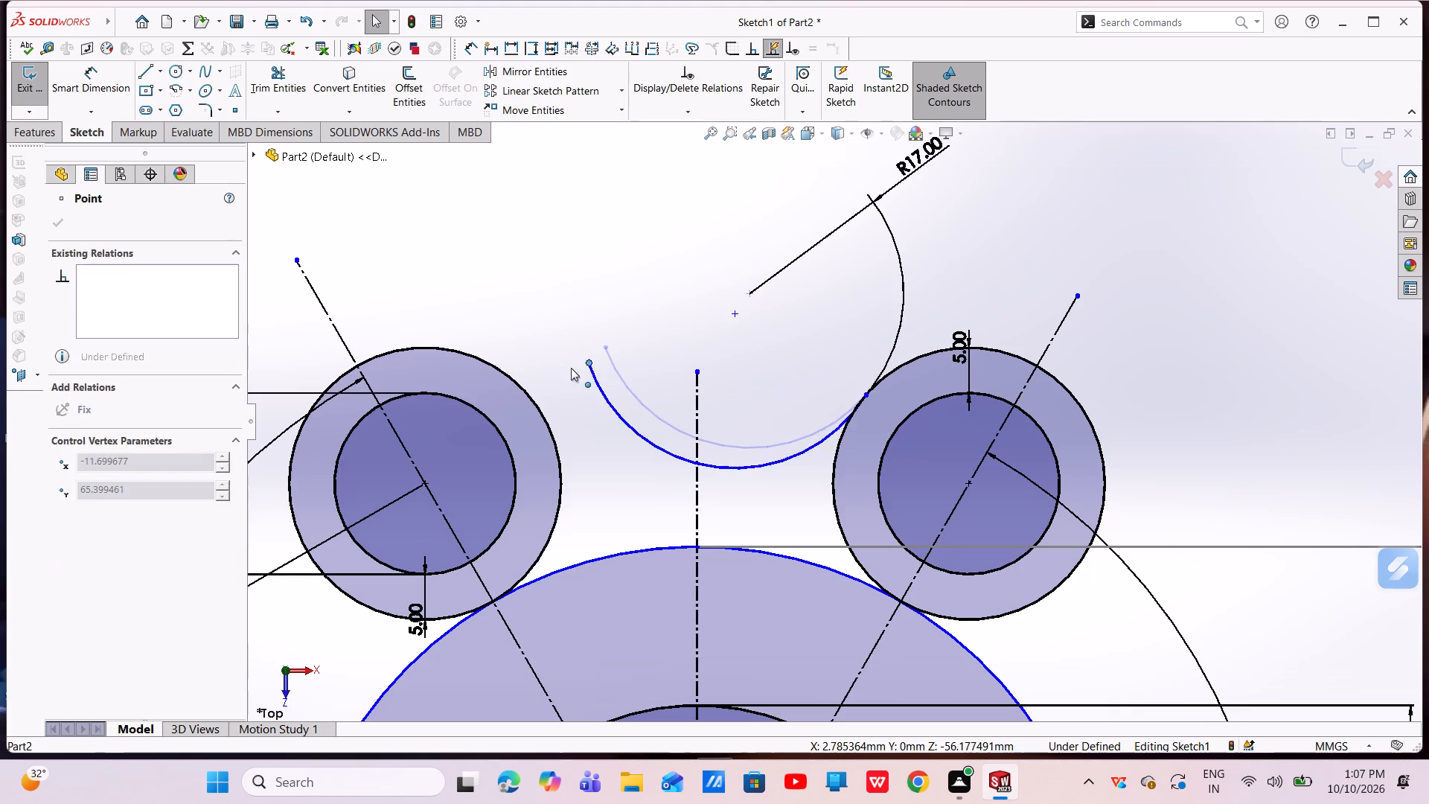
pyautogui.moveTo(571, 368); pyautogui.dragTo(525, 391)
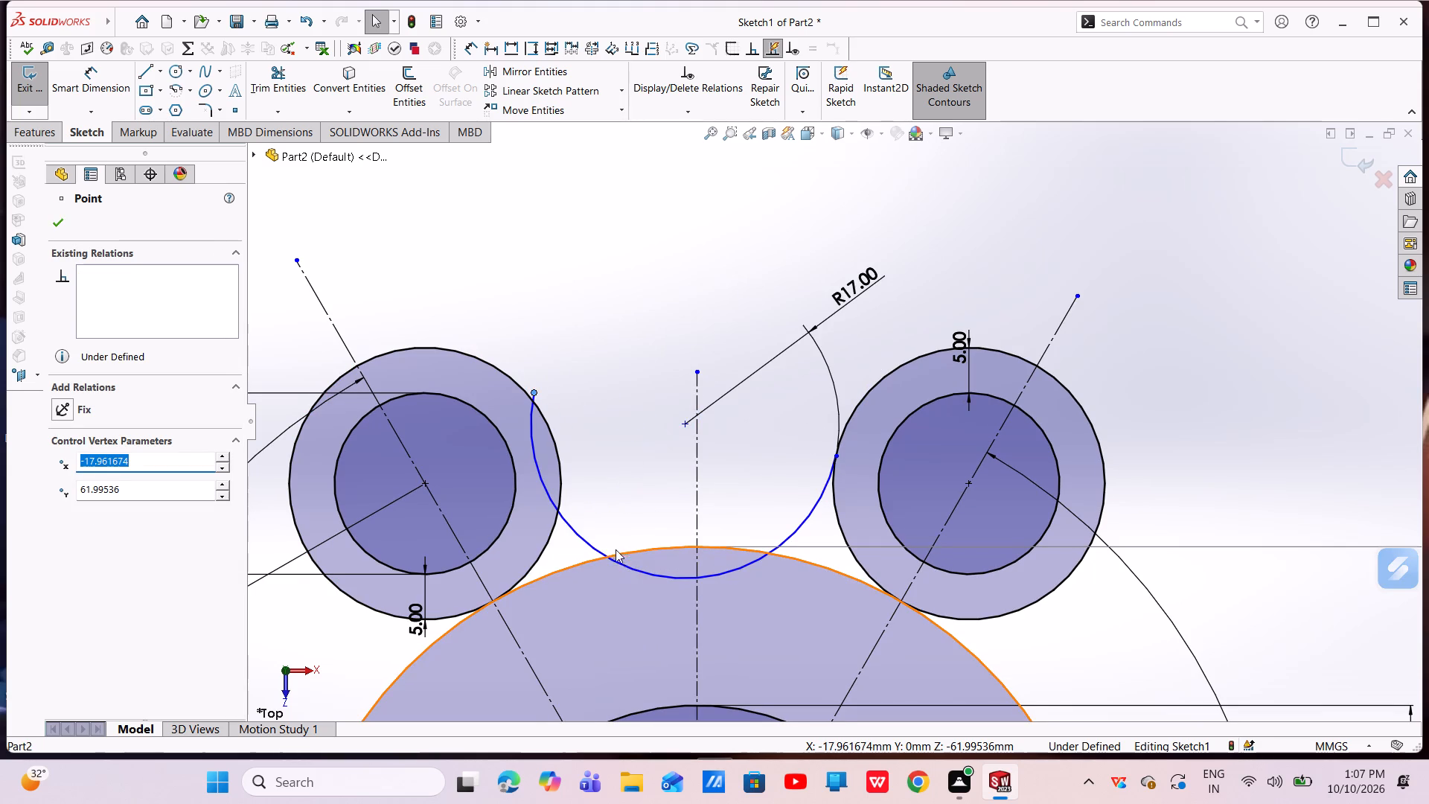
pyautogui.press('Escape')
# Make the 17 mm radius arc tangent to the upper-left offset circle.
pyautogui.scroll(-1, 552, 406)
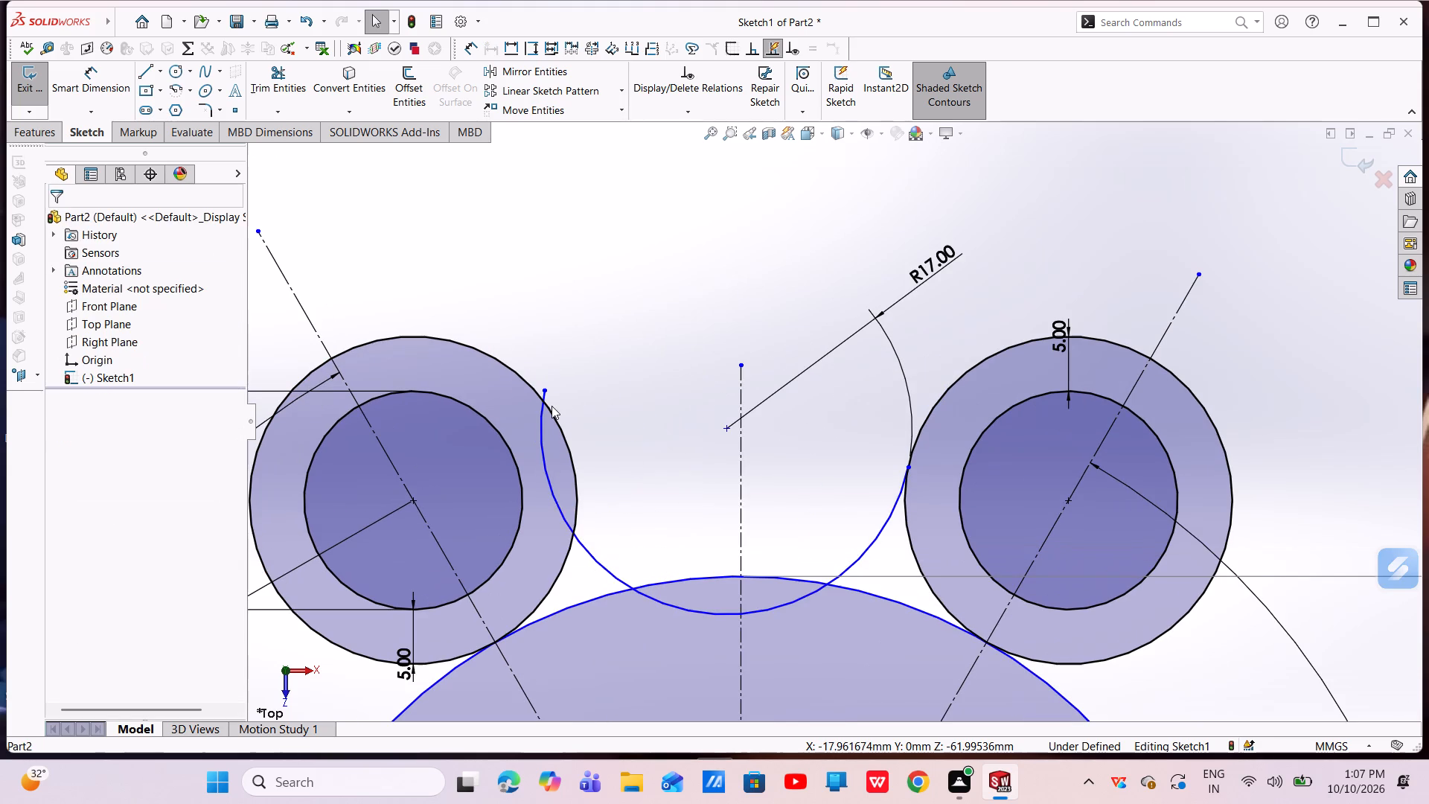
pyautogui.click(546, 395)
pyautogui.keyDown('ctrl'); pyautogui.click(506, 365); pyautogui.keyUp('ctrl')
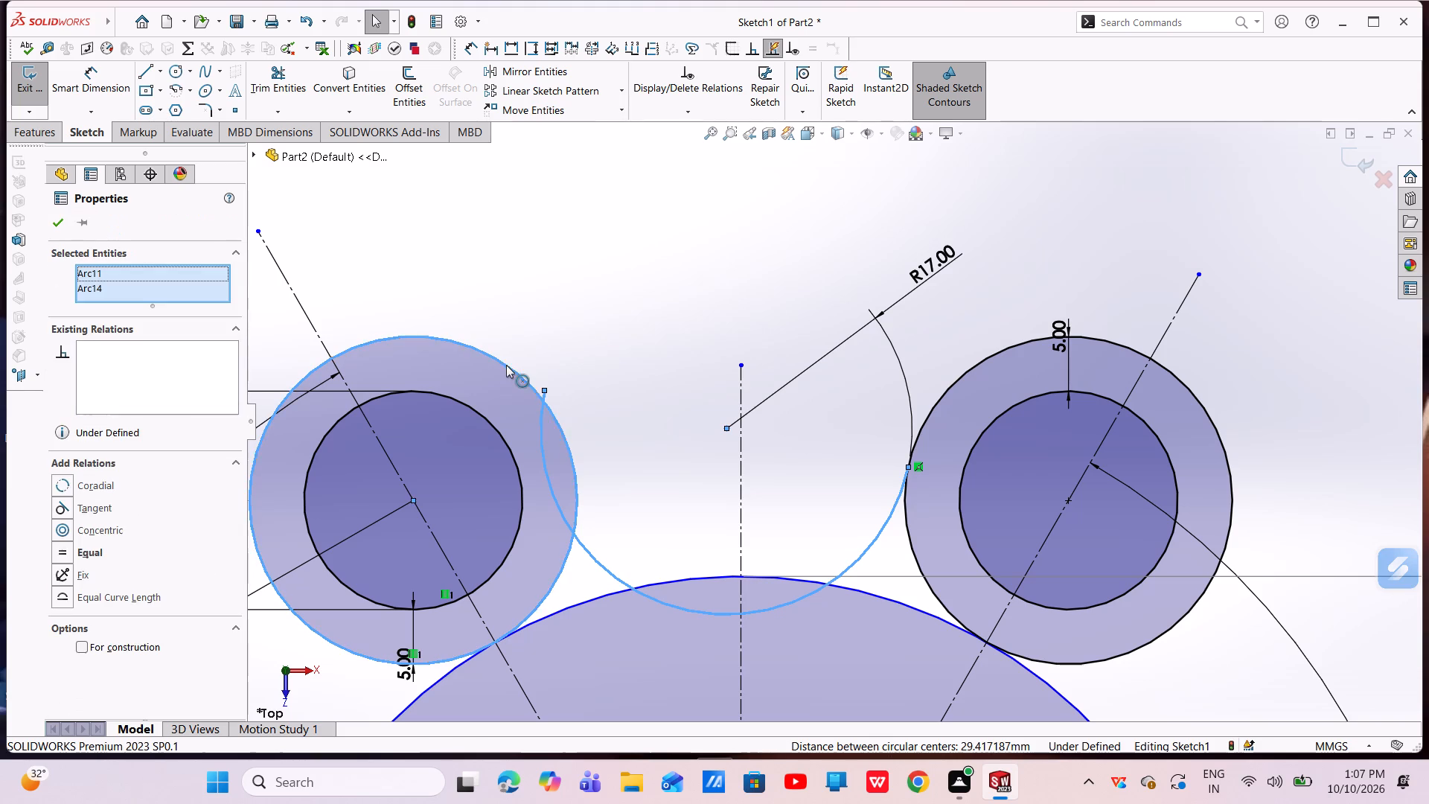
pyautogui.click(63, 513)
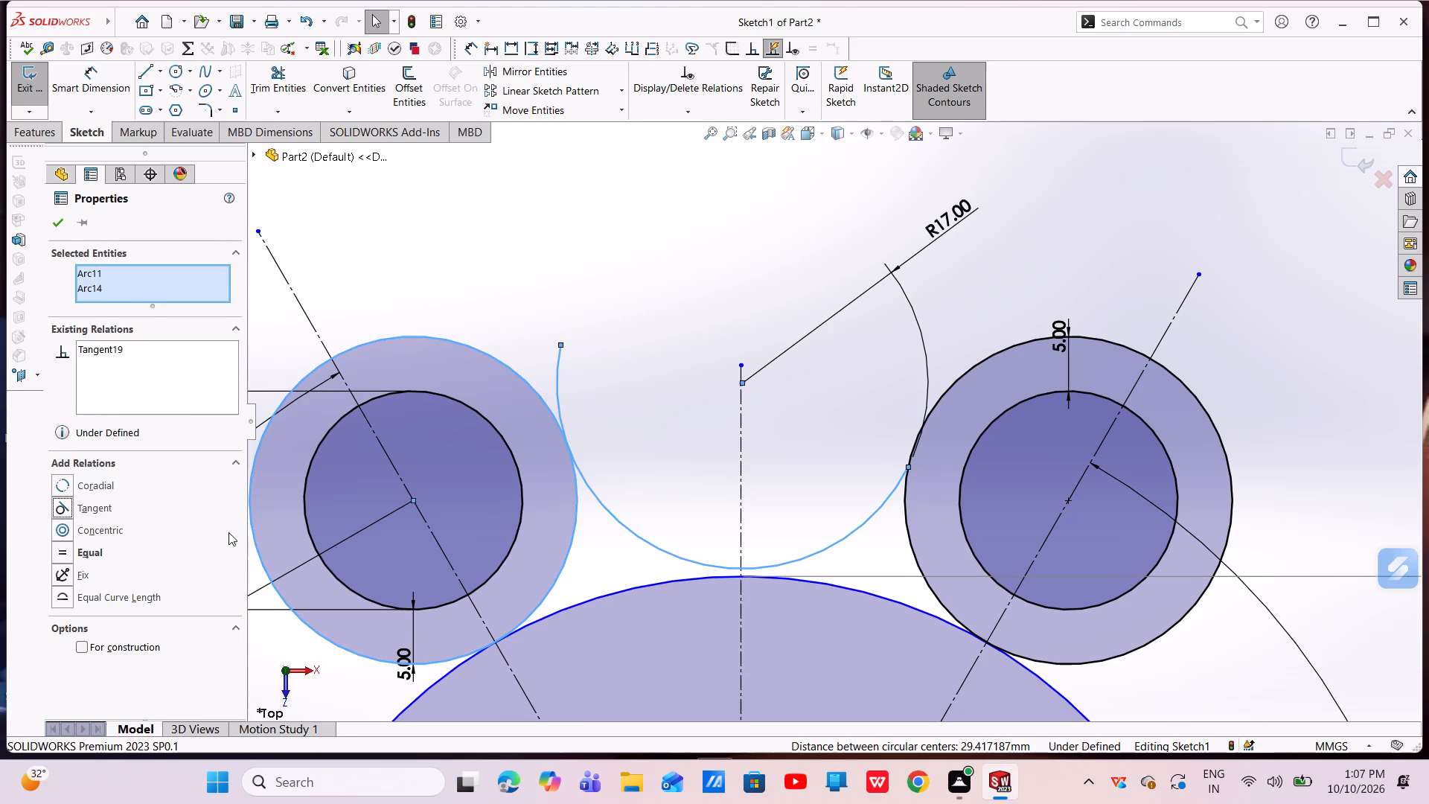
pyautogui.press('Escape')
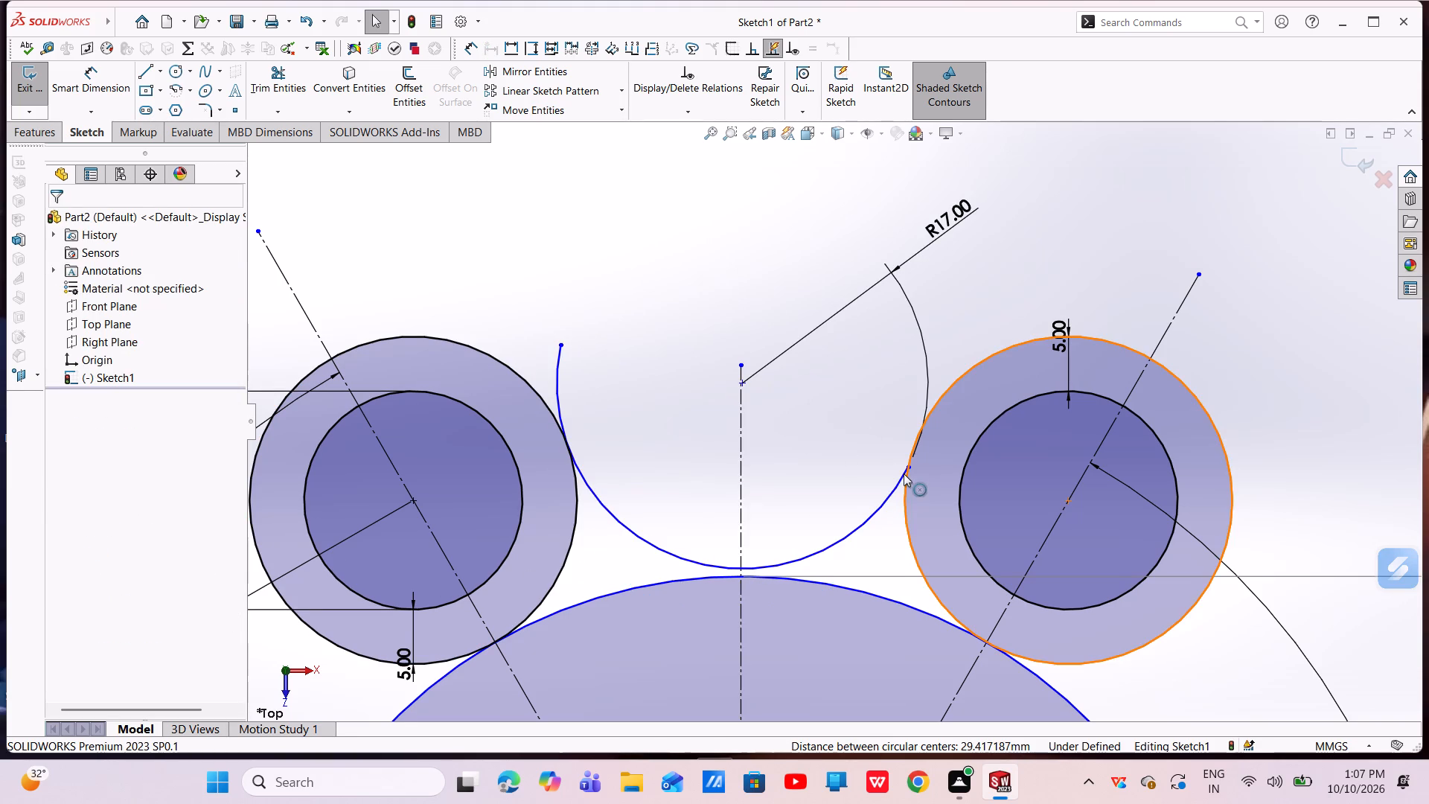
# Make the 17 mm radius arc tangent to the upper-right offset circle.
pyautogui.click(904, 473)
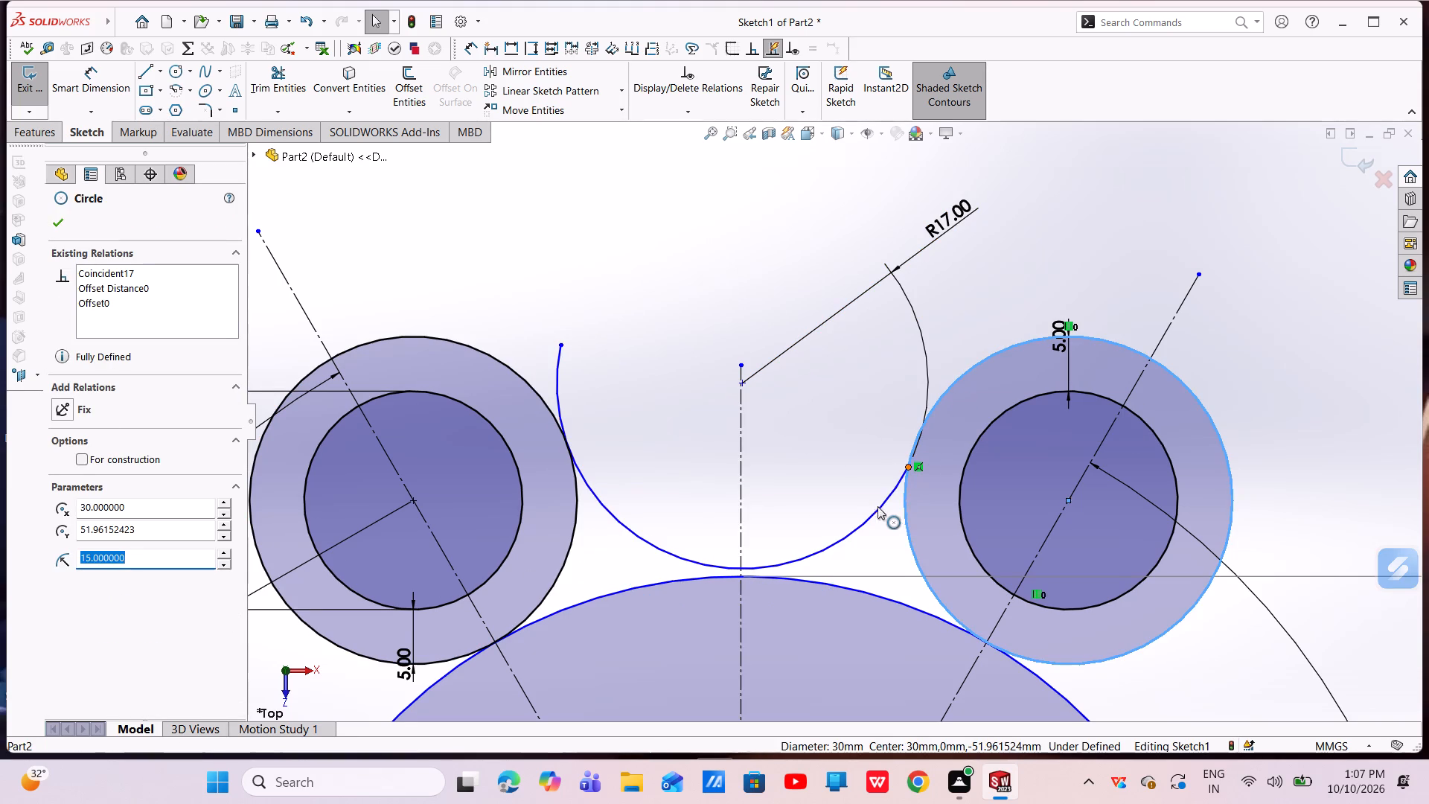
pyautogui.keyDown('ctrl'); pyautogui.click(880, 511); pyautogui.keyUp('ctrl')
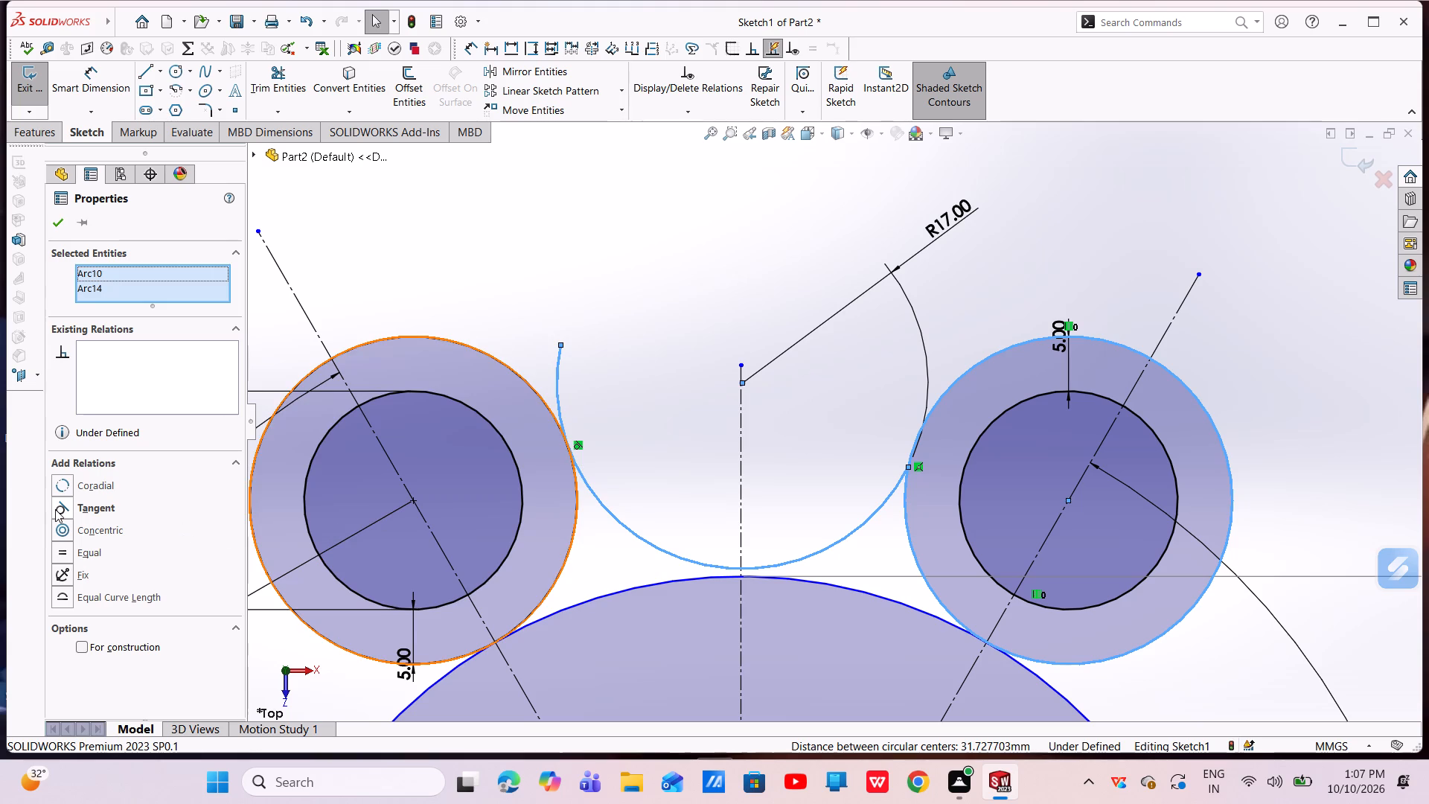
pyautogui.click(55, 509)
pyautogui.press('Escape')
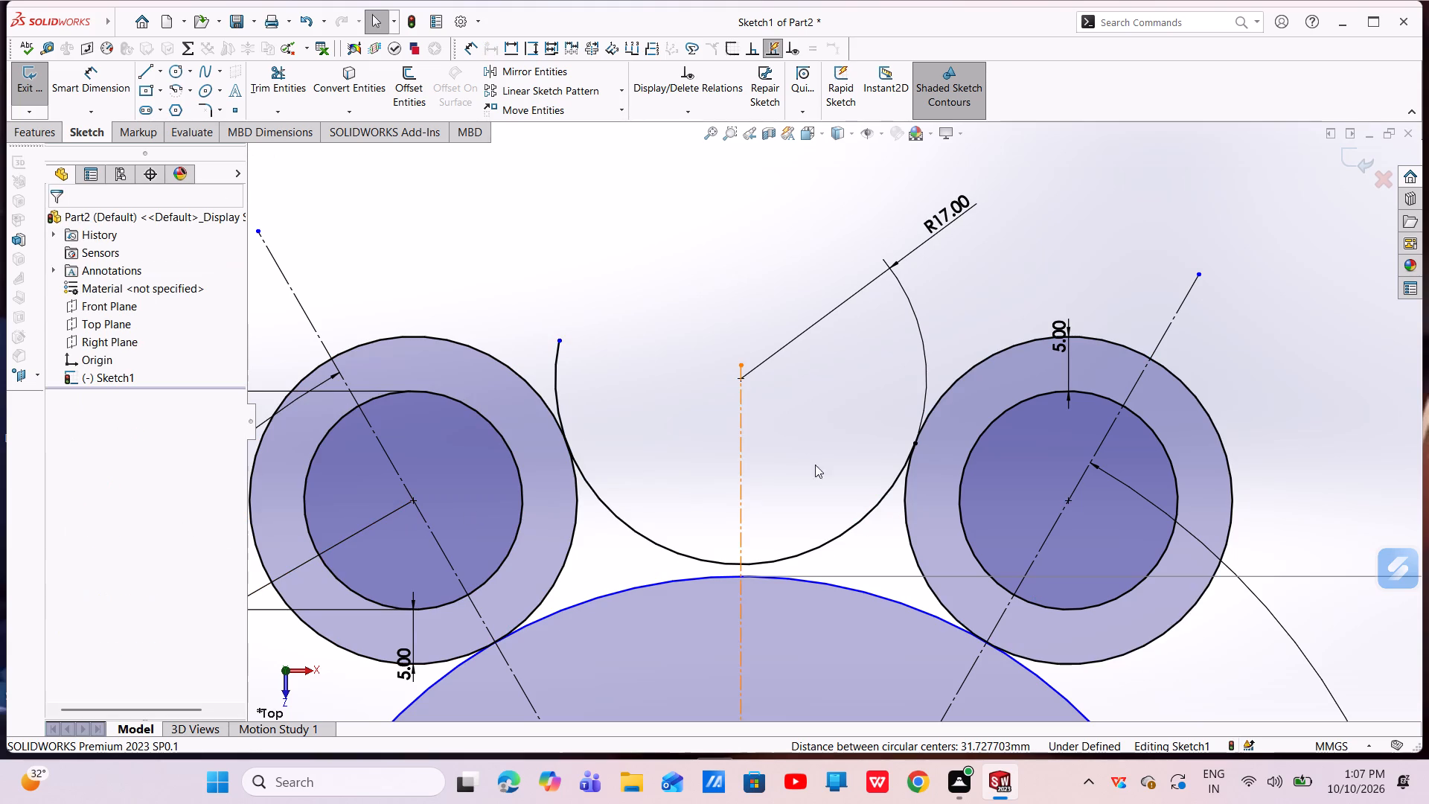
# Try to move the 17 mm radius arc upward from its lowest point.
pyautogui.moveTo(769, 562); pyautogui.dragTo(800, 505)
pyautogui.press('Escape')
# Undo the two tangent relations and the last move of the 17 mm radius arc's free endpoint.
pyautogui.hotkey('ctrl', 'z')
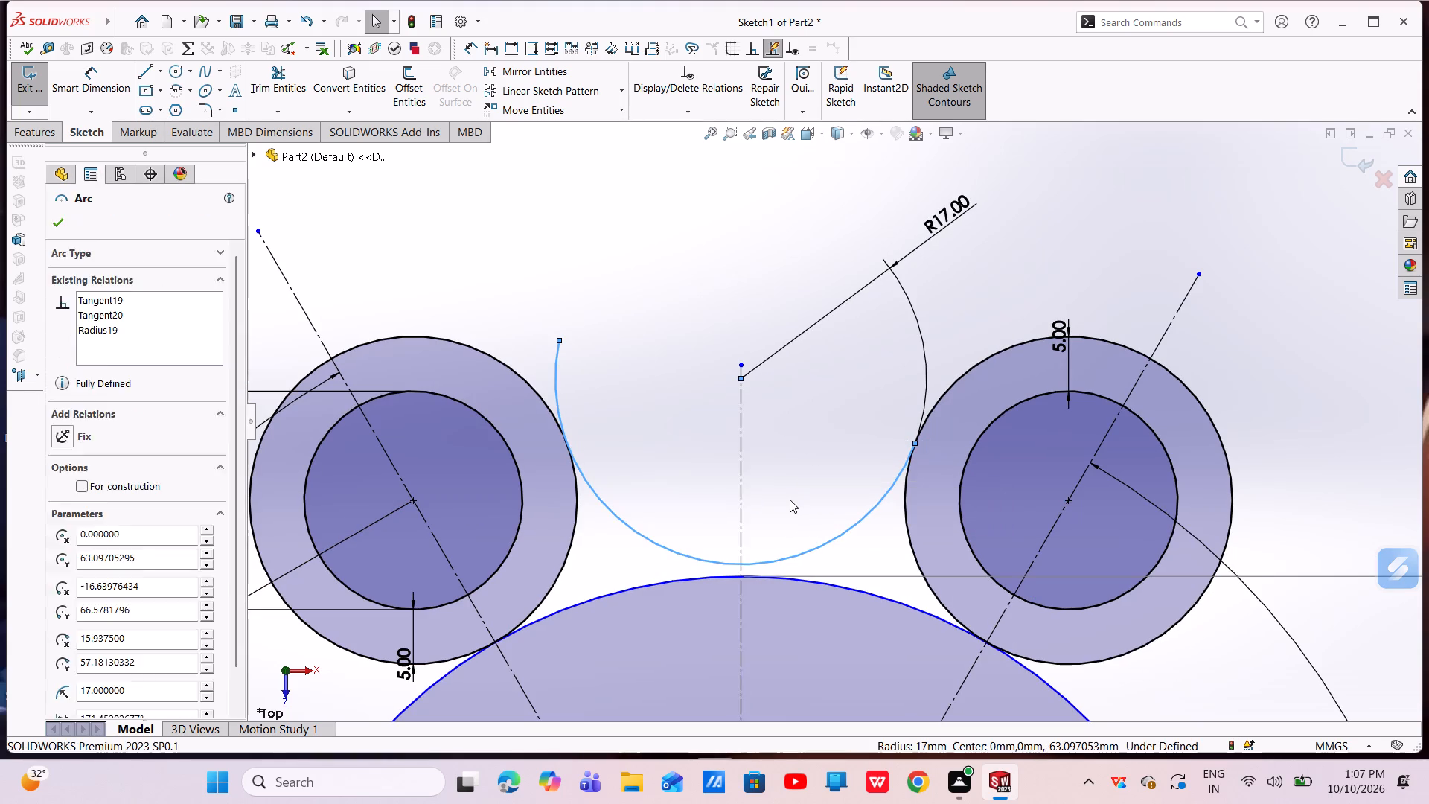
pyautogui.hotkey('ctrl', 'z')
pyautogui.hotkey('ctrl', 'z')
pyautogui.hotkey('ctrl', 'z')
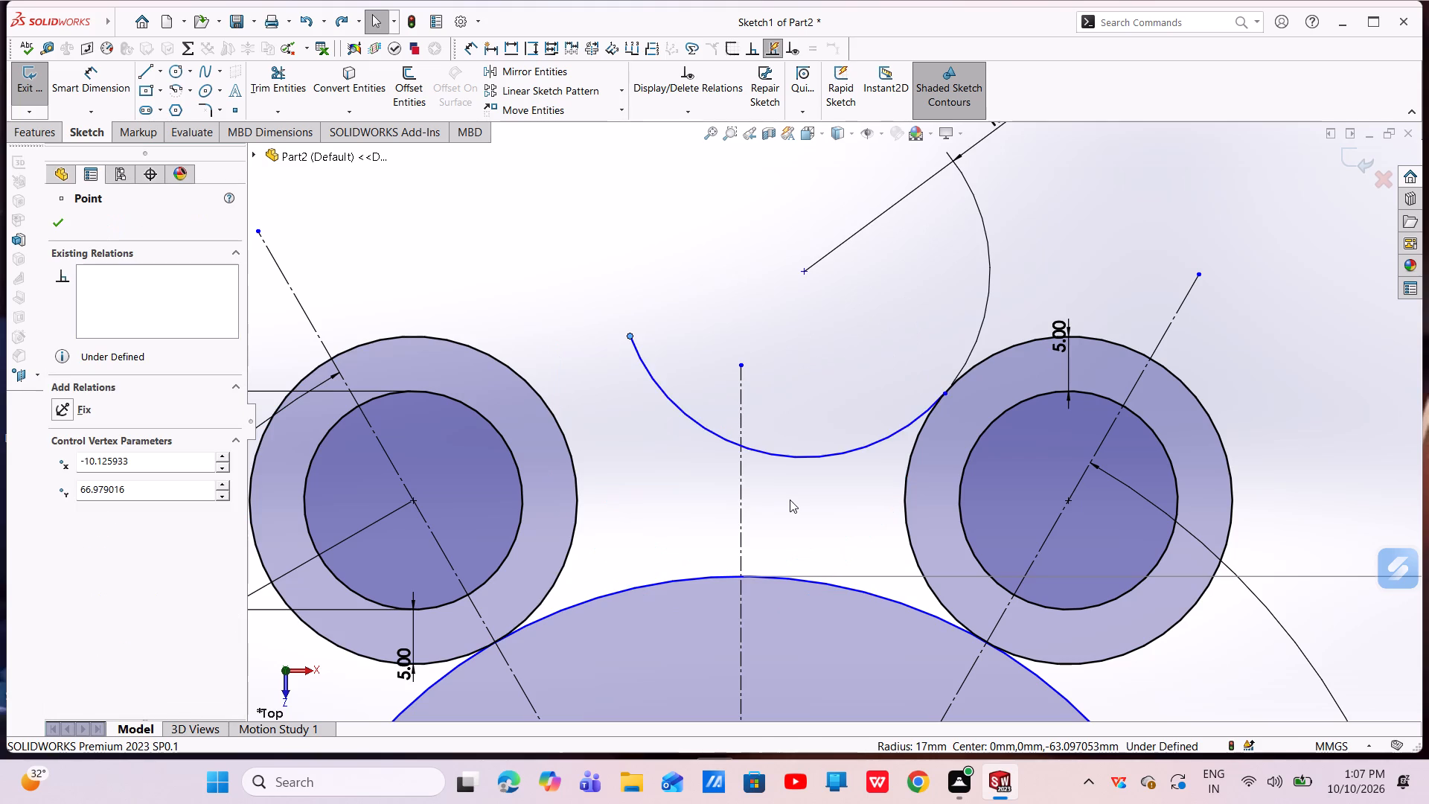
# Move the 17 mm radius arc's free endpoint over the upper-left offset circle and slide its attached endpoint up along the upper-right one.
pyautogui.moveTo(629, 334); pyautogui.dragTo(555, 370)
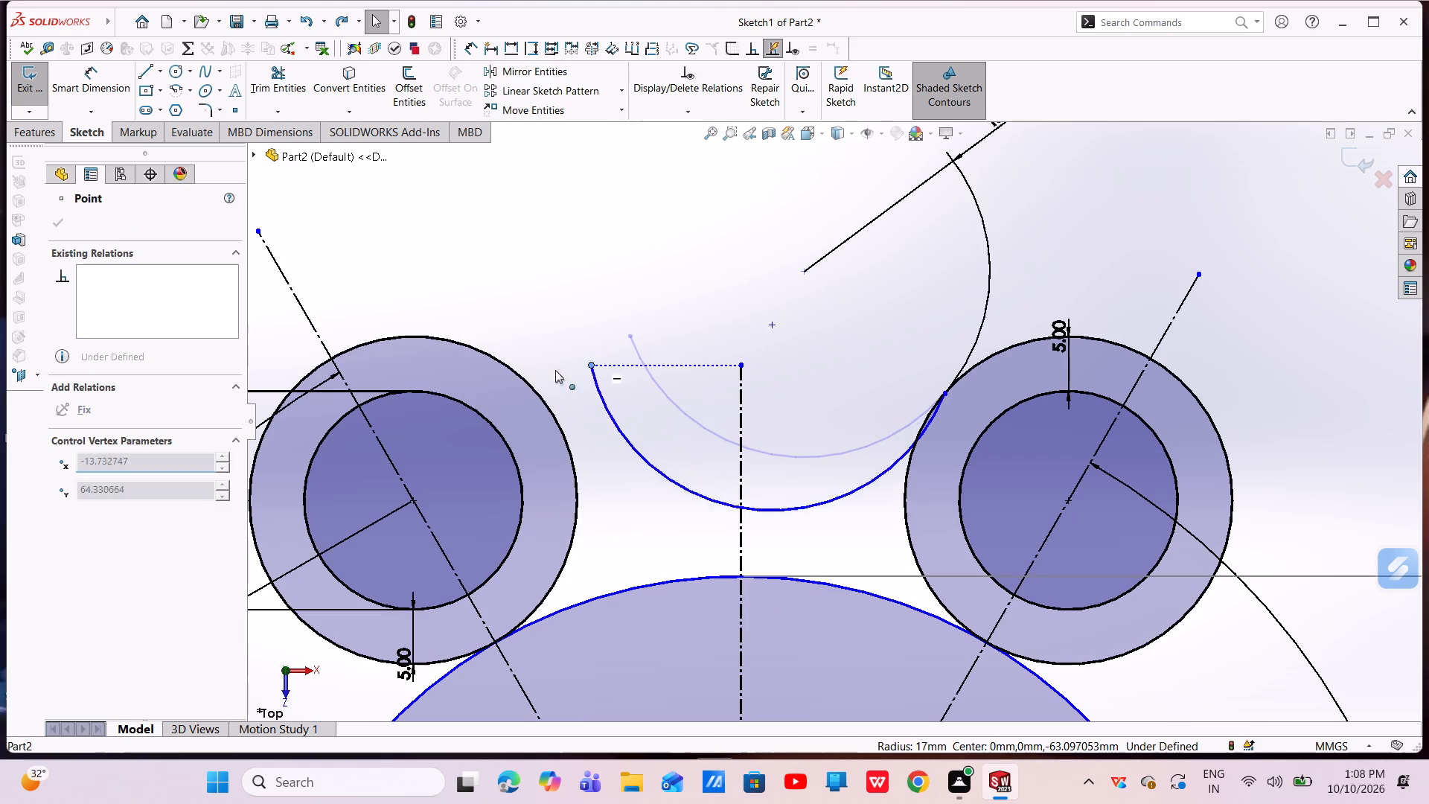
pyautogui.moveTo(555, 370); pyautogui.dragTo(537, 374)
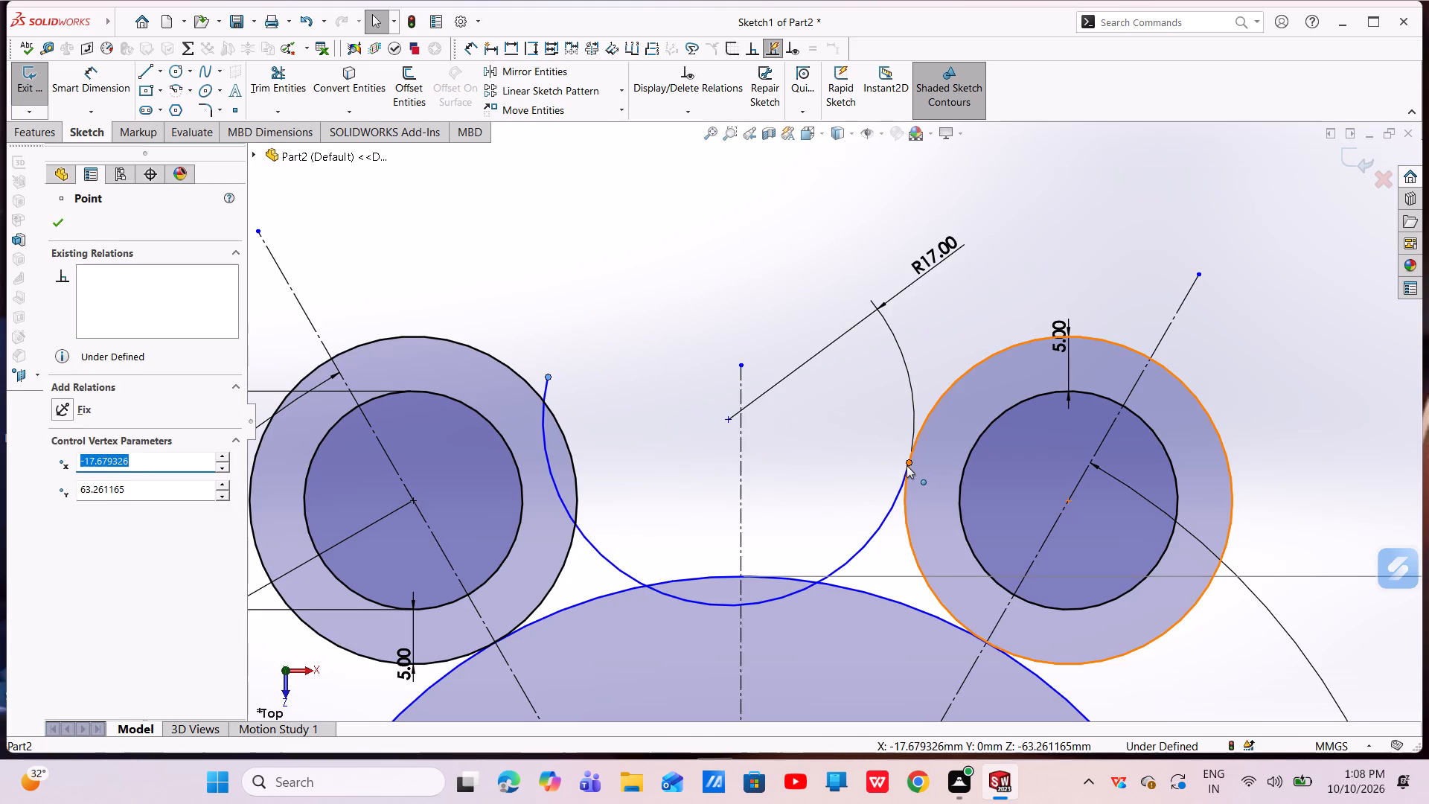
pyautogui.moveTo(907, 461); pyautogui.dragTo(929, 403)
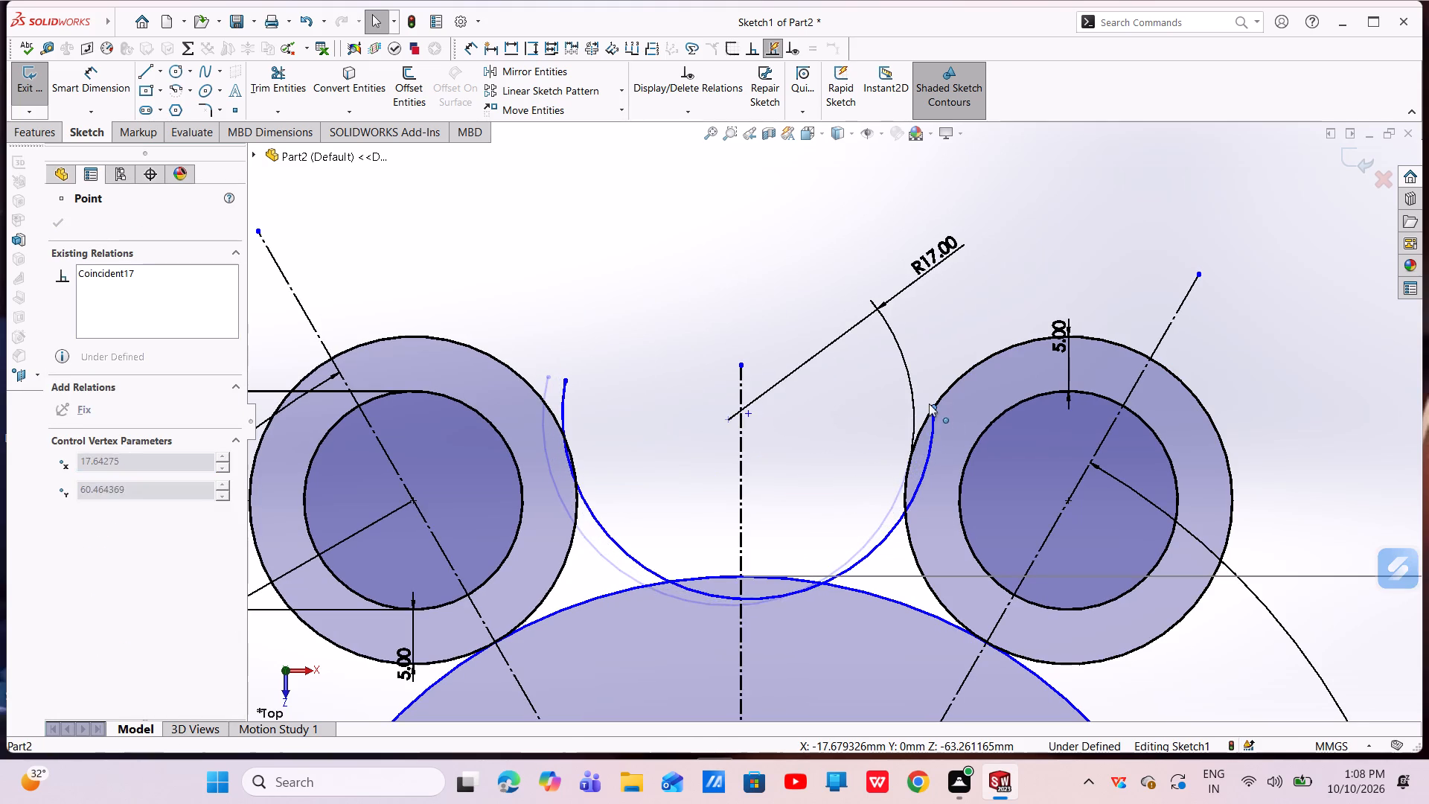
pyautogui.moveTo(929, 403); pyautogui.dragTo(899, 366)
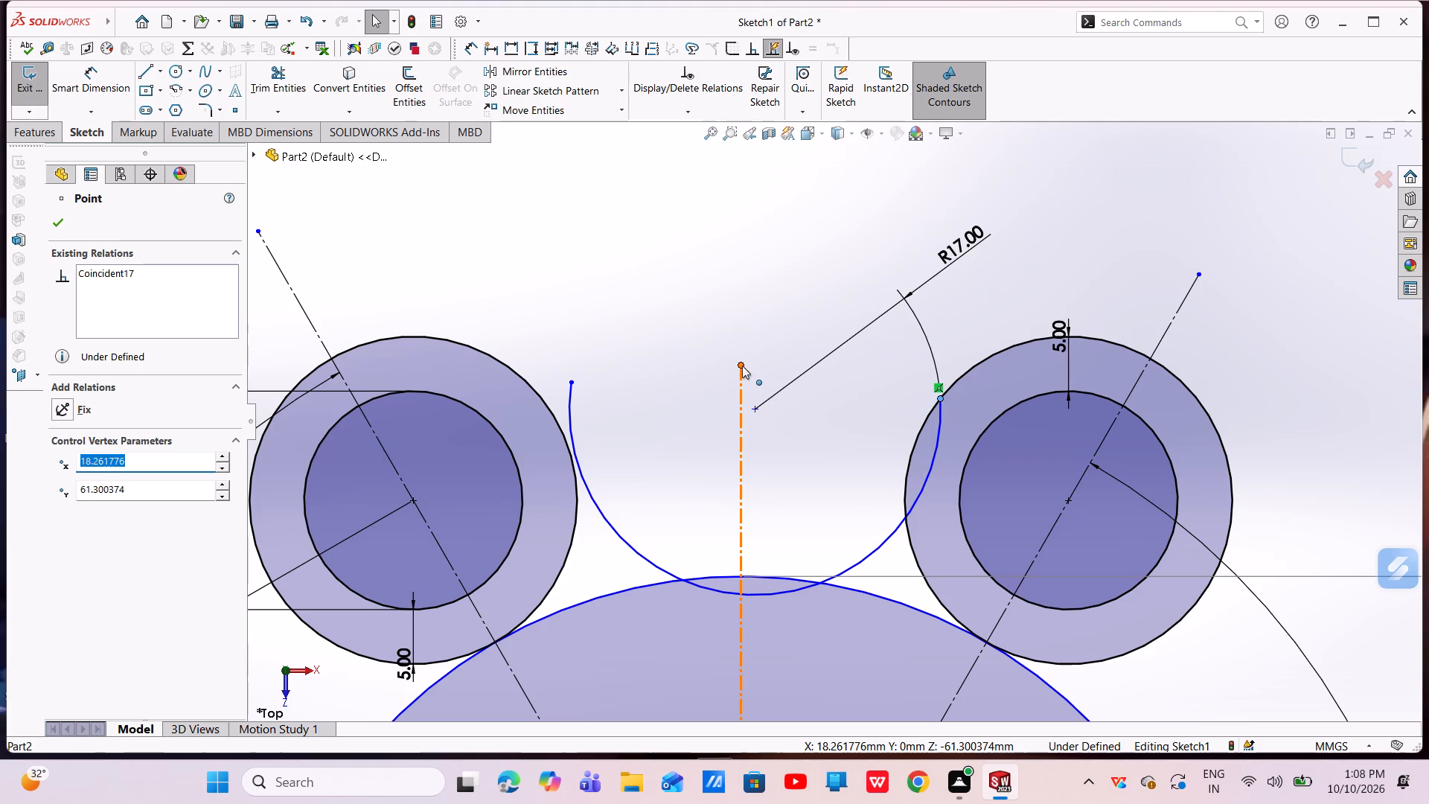
# Extend the vertical centerline's top end upward to about 69 mm from the origin.
pyautogui.moveTo(742, 366); pyautogui.dragTo(740, 312)
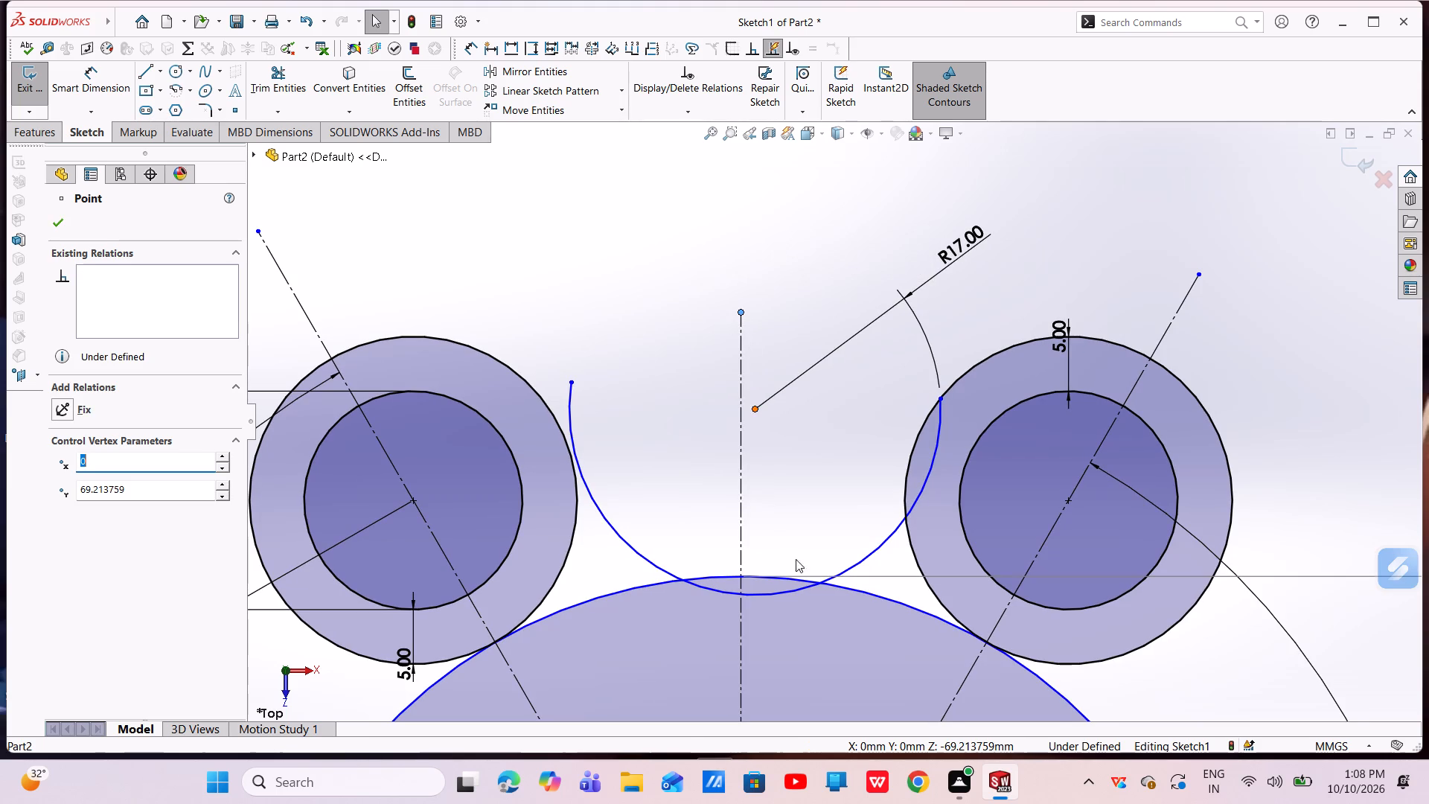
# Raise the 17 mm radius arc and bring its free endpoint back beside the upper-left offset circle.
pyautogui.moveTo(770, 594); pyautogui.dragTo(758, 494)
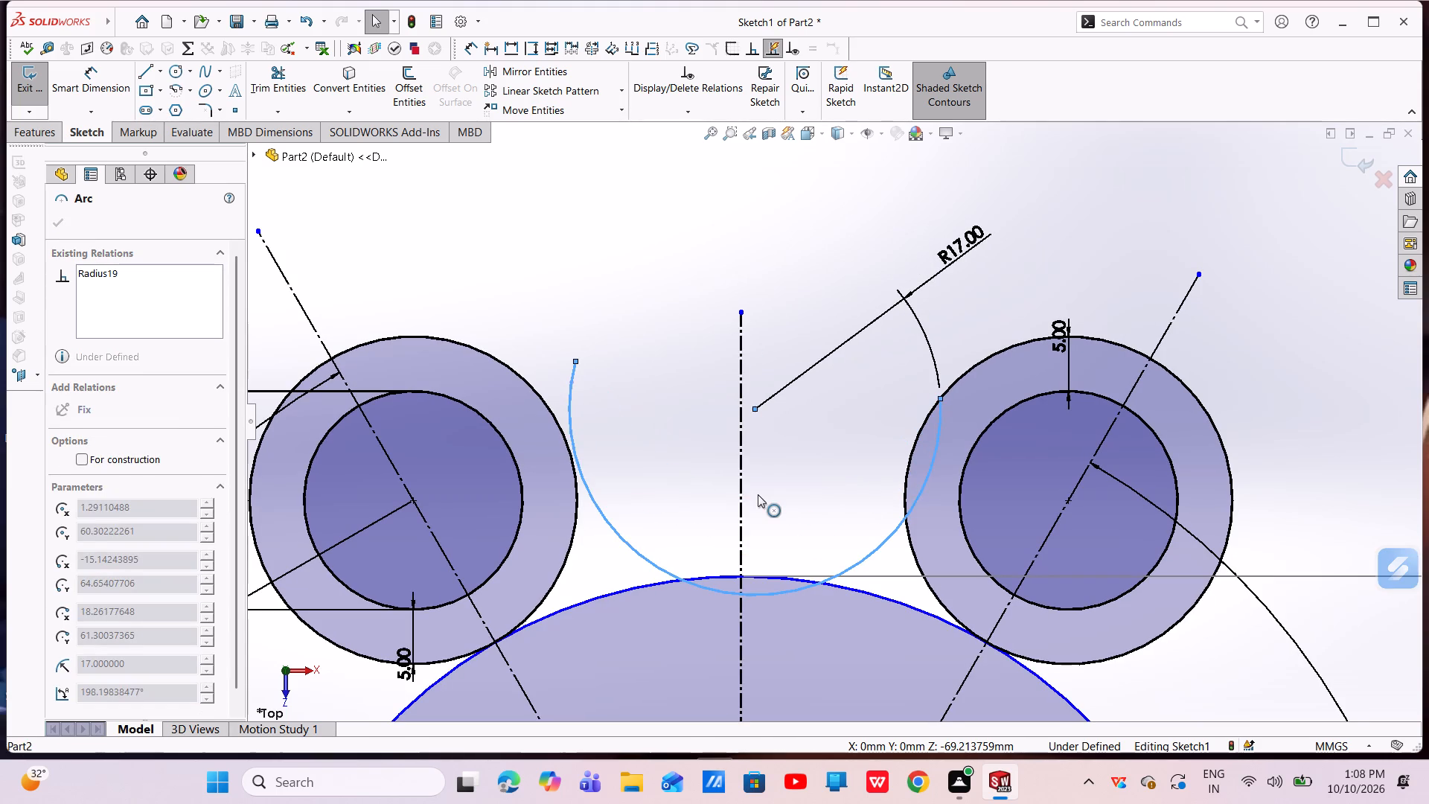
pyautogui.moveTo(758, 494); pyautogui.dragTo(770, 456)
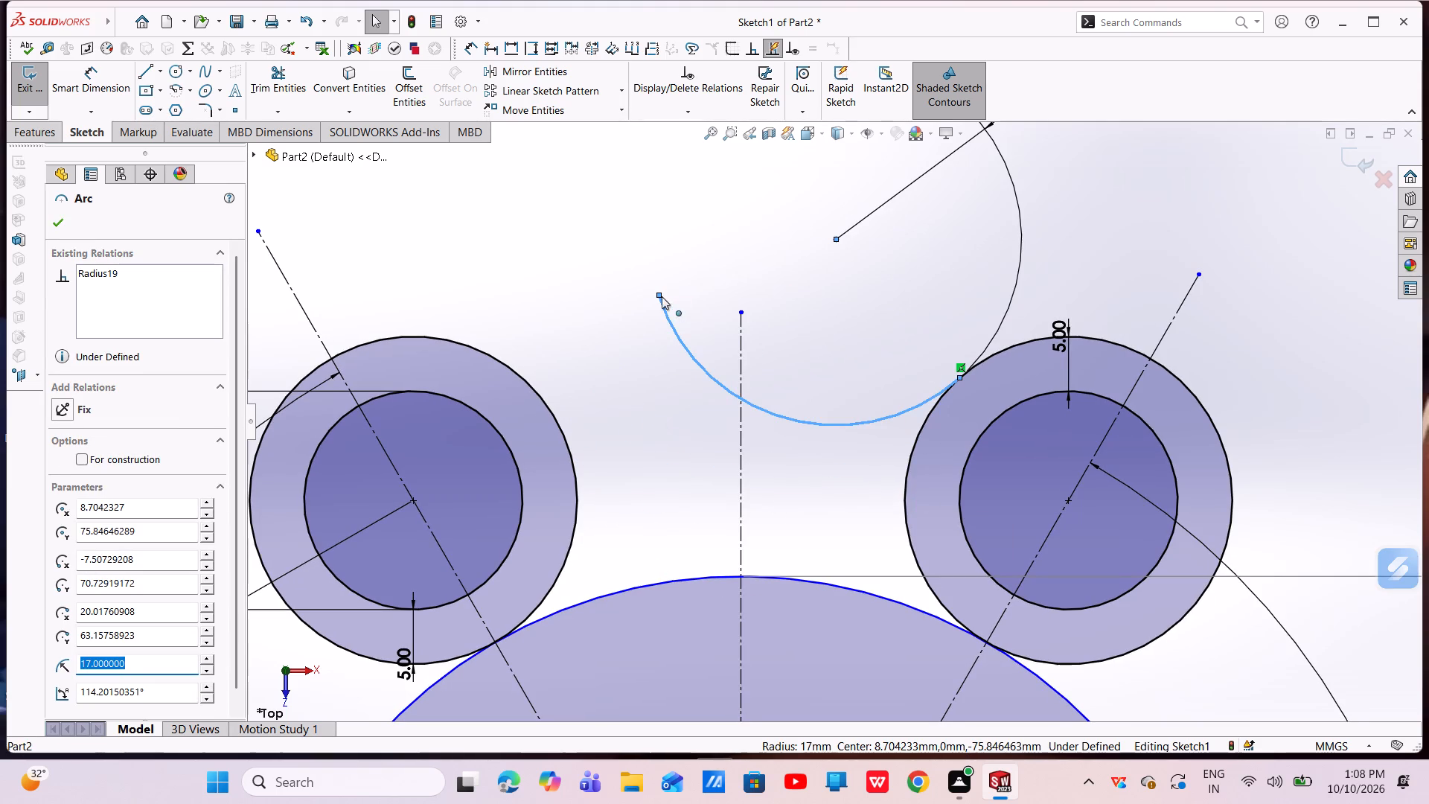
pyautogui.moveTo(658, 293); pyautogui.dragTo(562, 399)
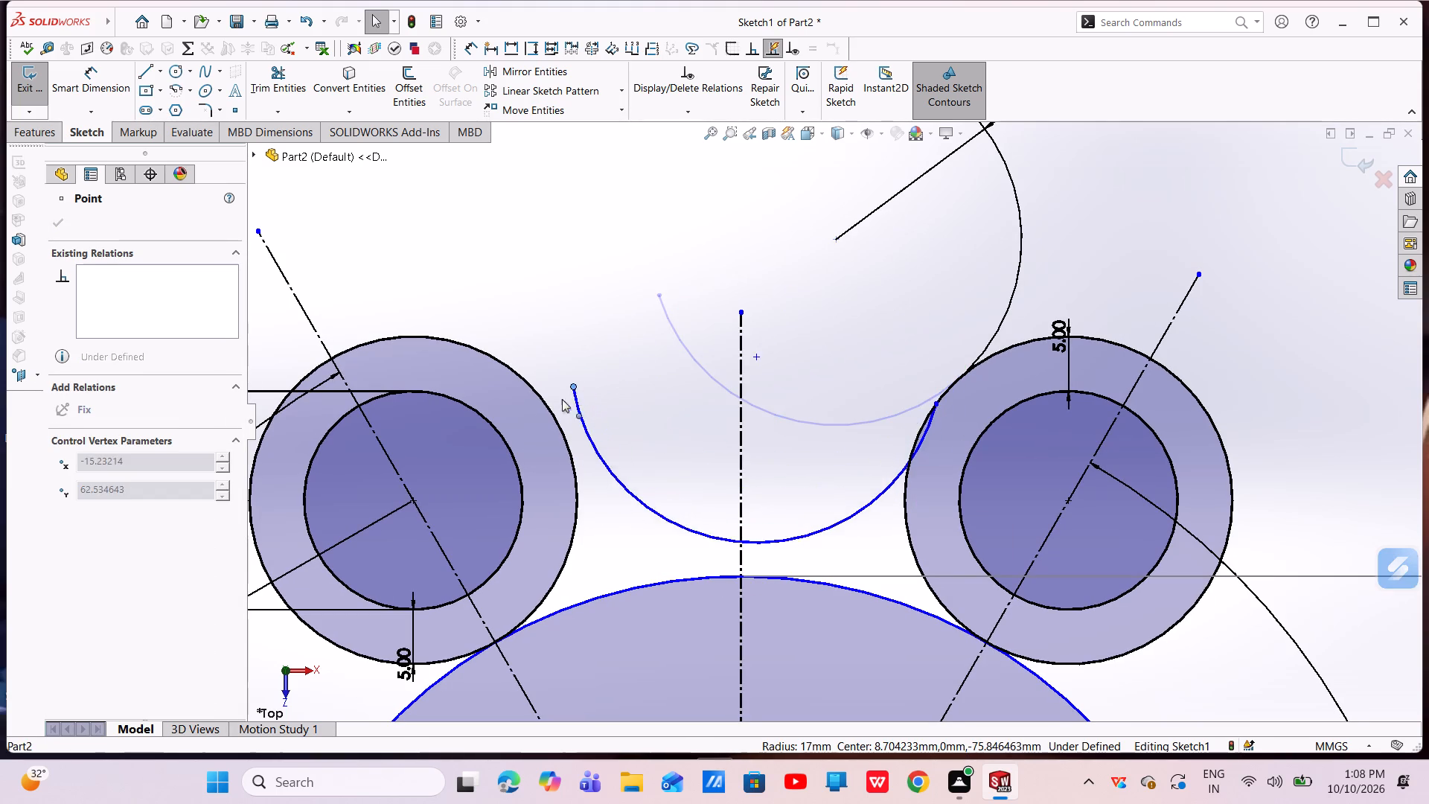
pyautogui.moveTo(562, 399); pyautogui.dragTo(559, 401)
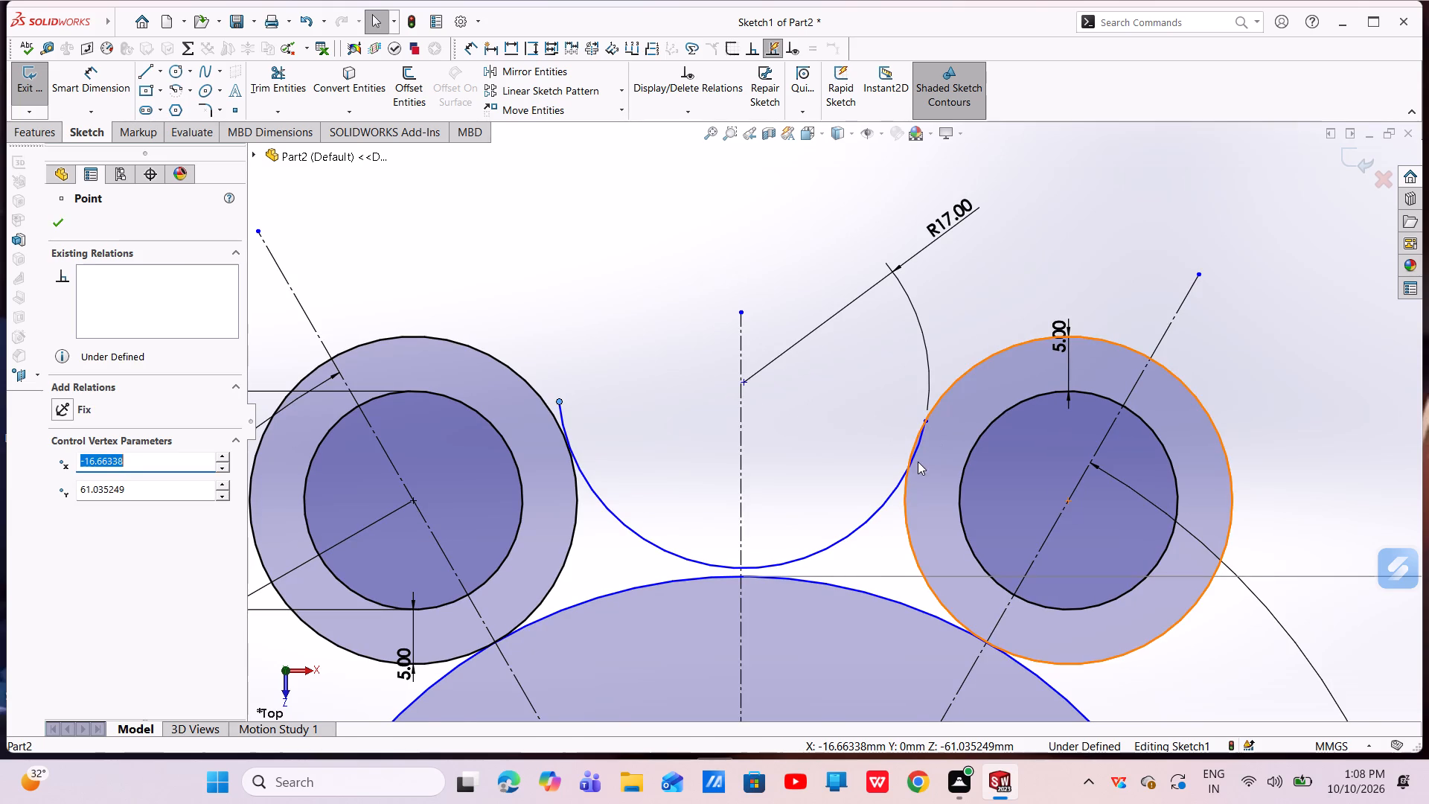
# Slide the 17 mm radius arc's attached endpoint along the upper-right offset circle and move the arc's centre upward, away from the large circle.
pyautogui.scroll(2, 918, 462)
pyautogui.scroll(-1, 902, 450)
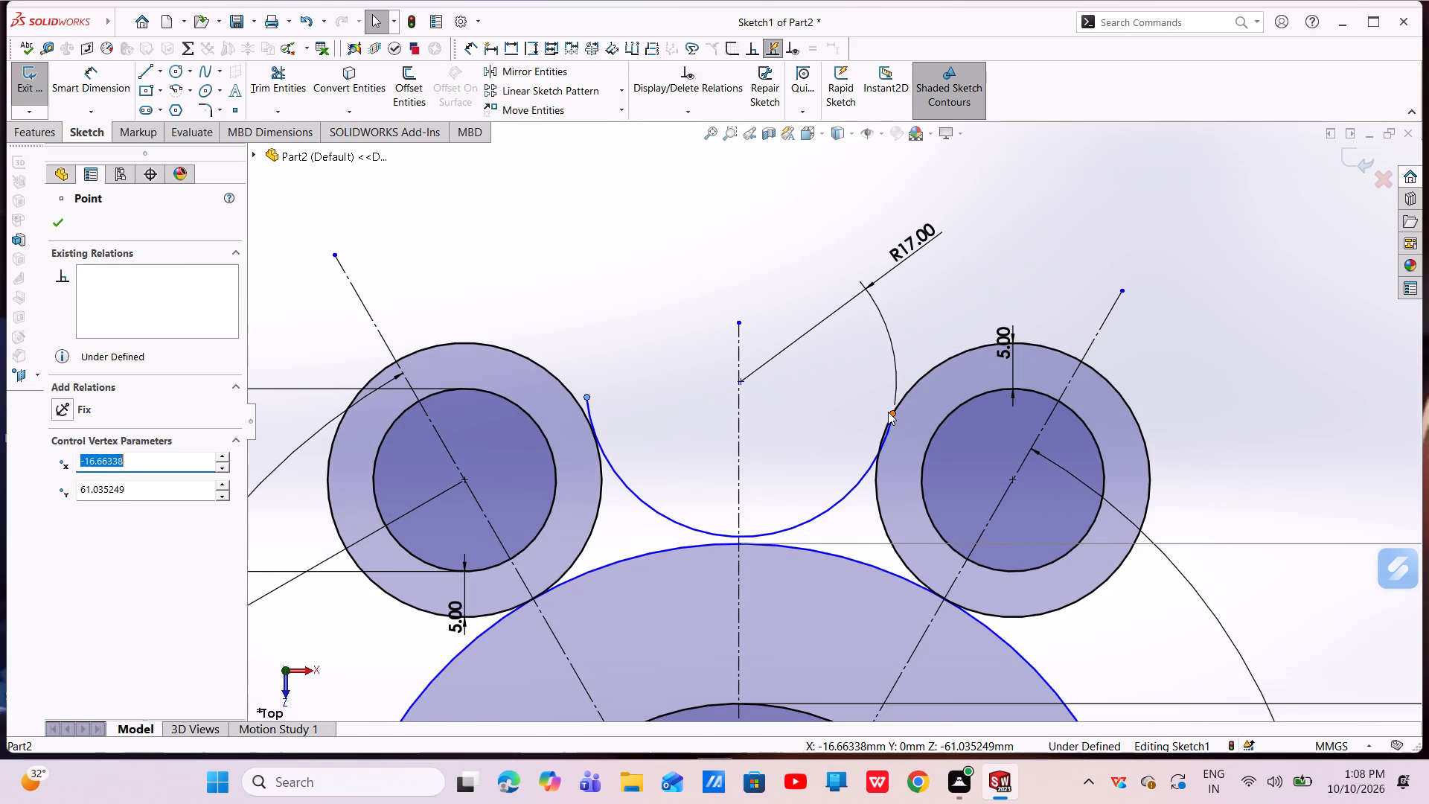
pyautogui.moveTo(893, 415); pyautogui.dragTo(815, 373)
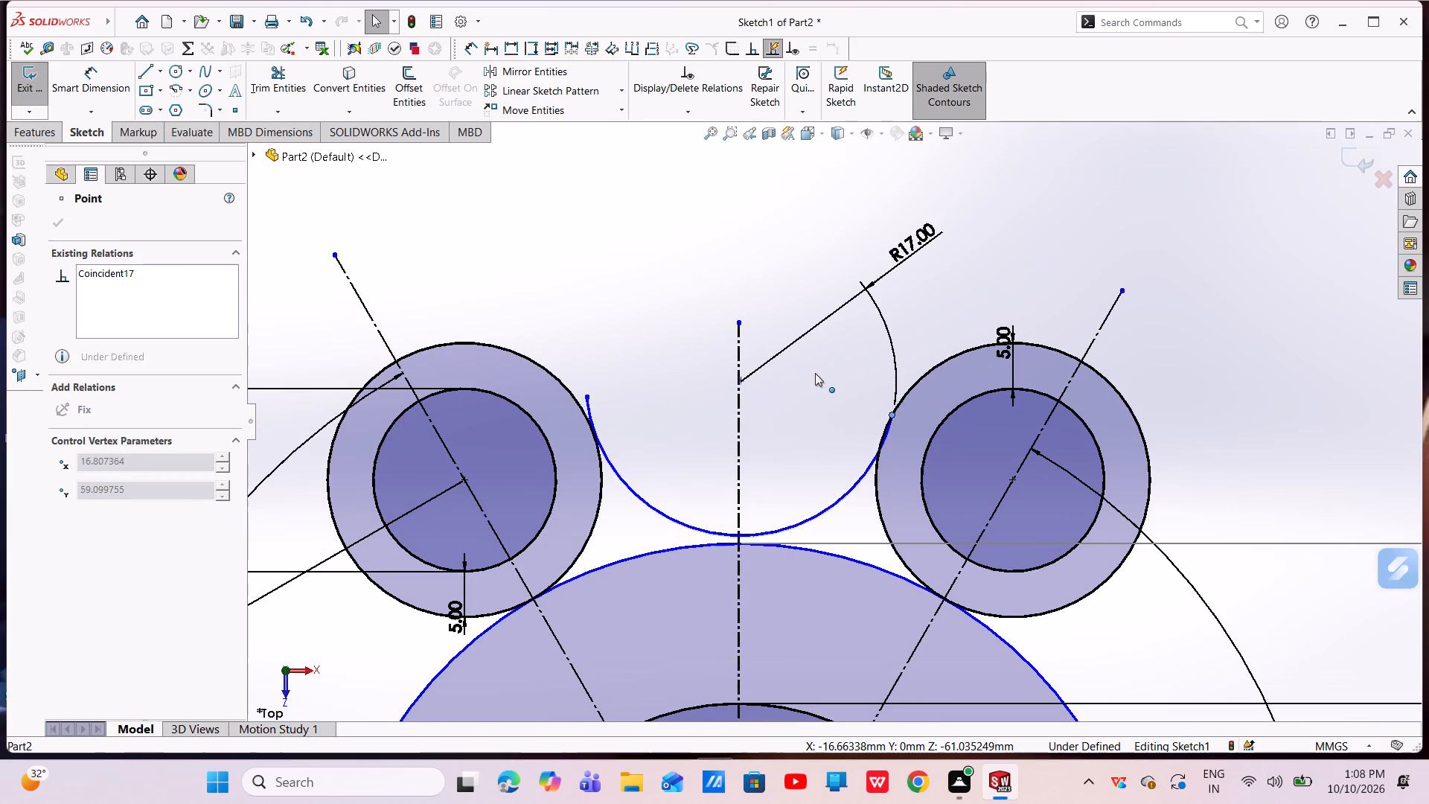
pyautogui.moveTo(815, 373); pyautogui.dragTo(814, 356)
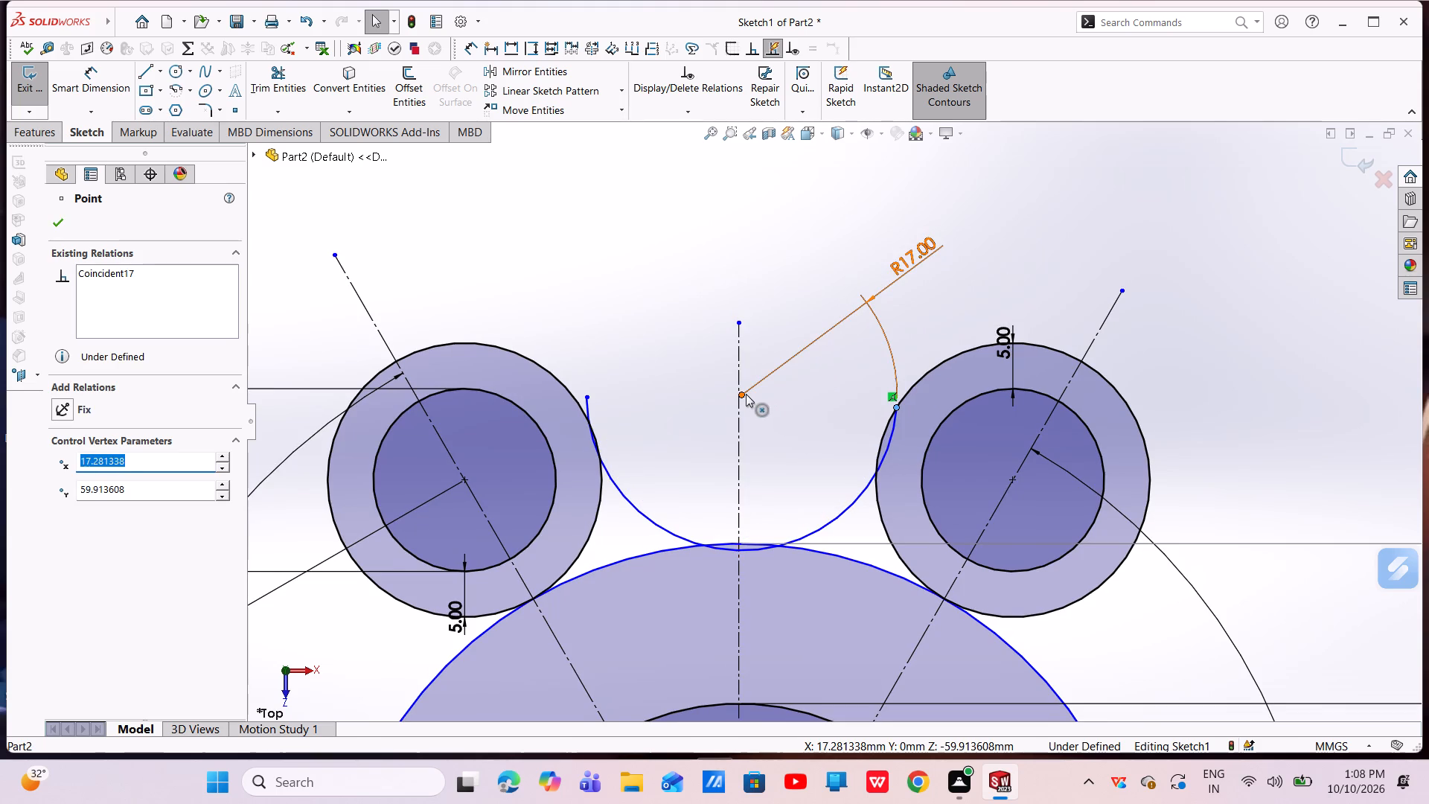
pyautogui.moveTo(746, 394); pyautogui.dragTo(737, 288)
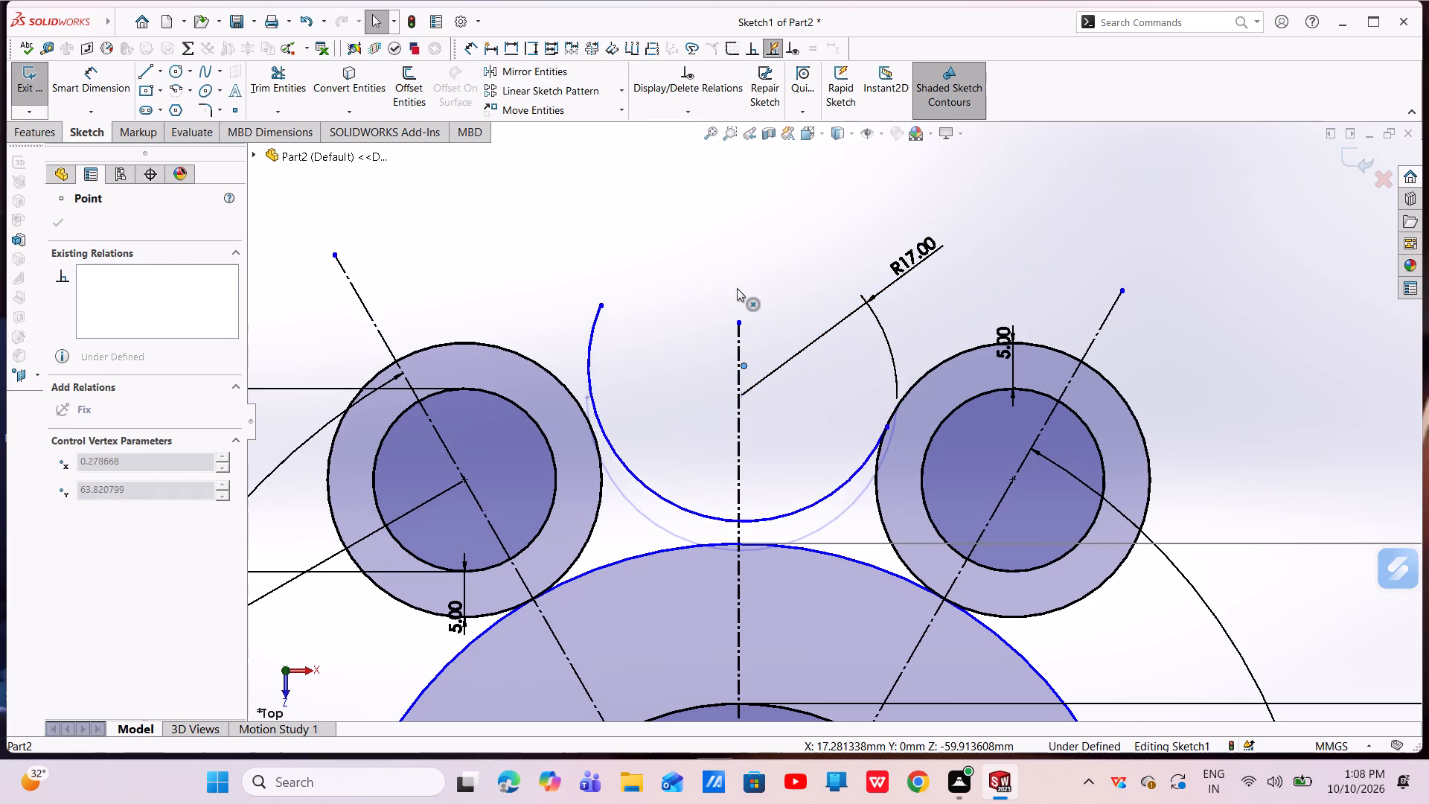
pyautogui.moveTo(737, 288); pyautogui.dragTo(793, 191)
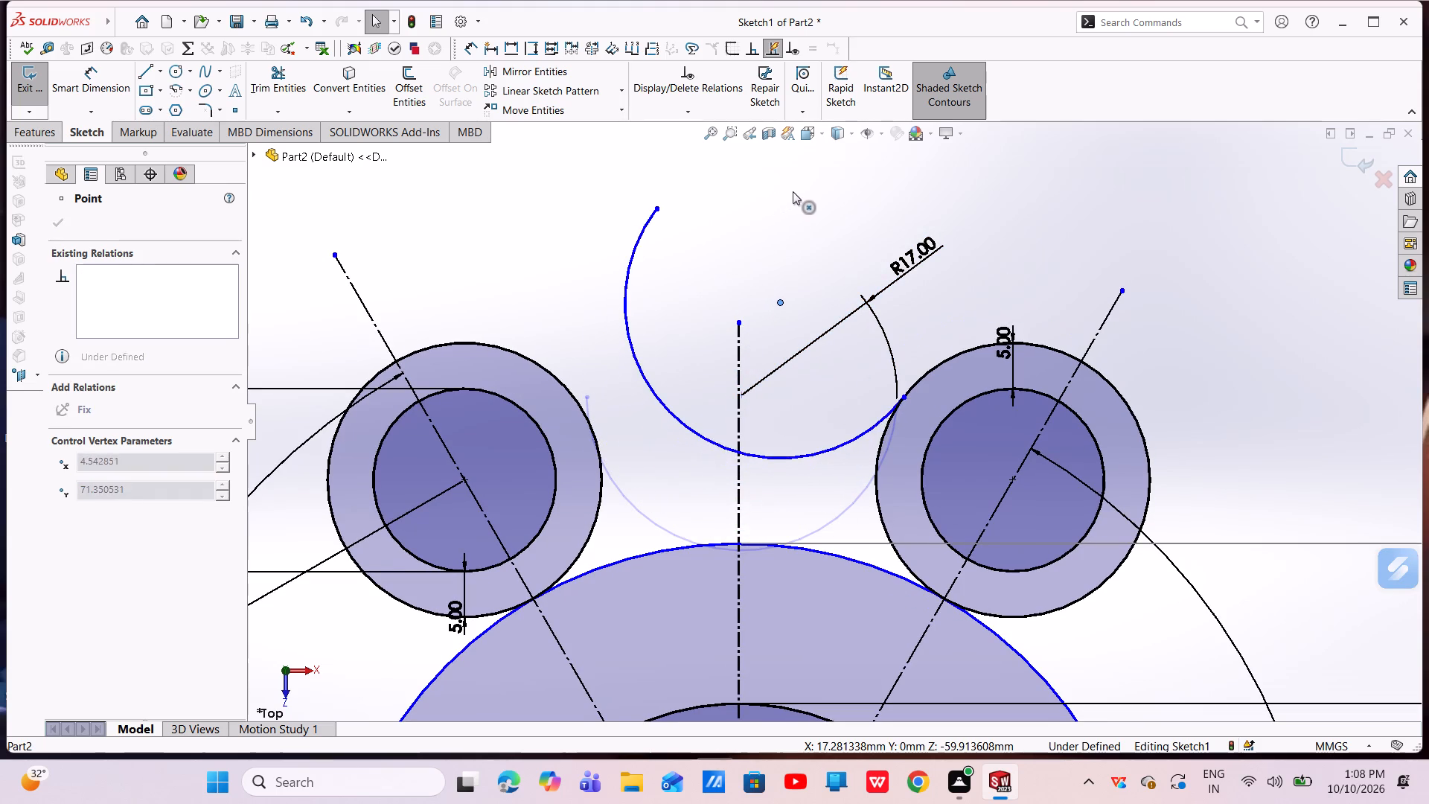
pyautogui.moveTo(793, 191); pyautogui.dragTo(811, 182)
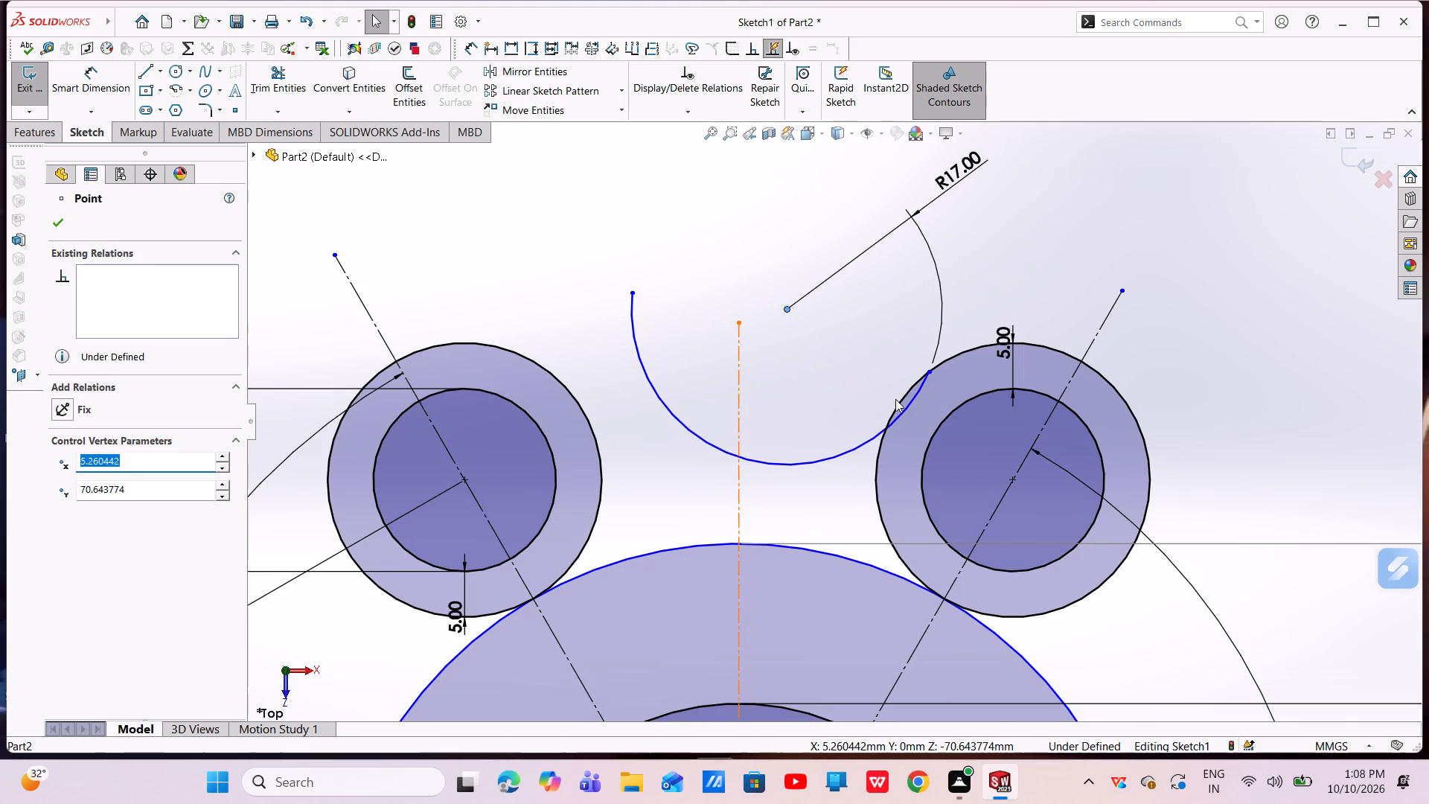
# Make the 17 mm radius arc tangent to the upper-right offset circle.
pyautogui.scroll(-3, 934, 384)
pyautogui.click(891, 400)
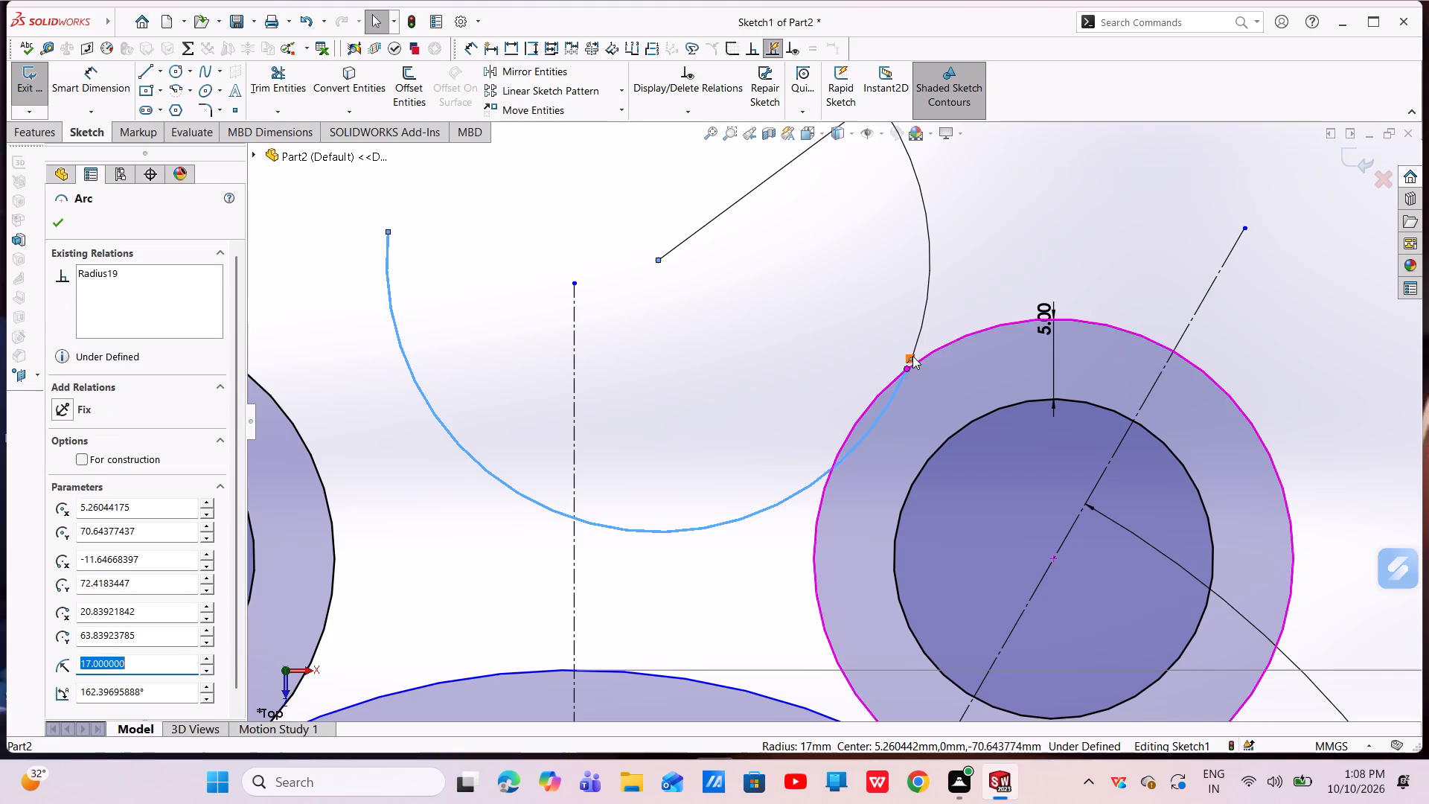
pyautogui.keyDown('ctrl'); pyautogui.click(921, 359); pyautogui.keyUp('ctrl')
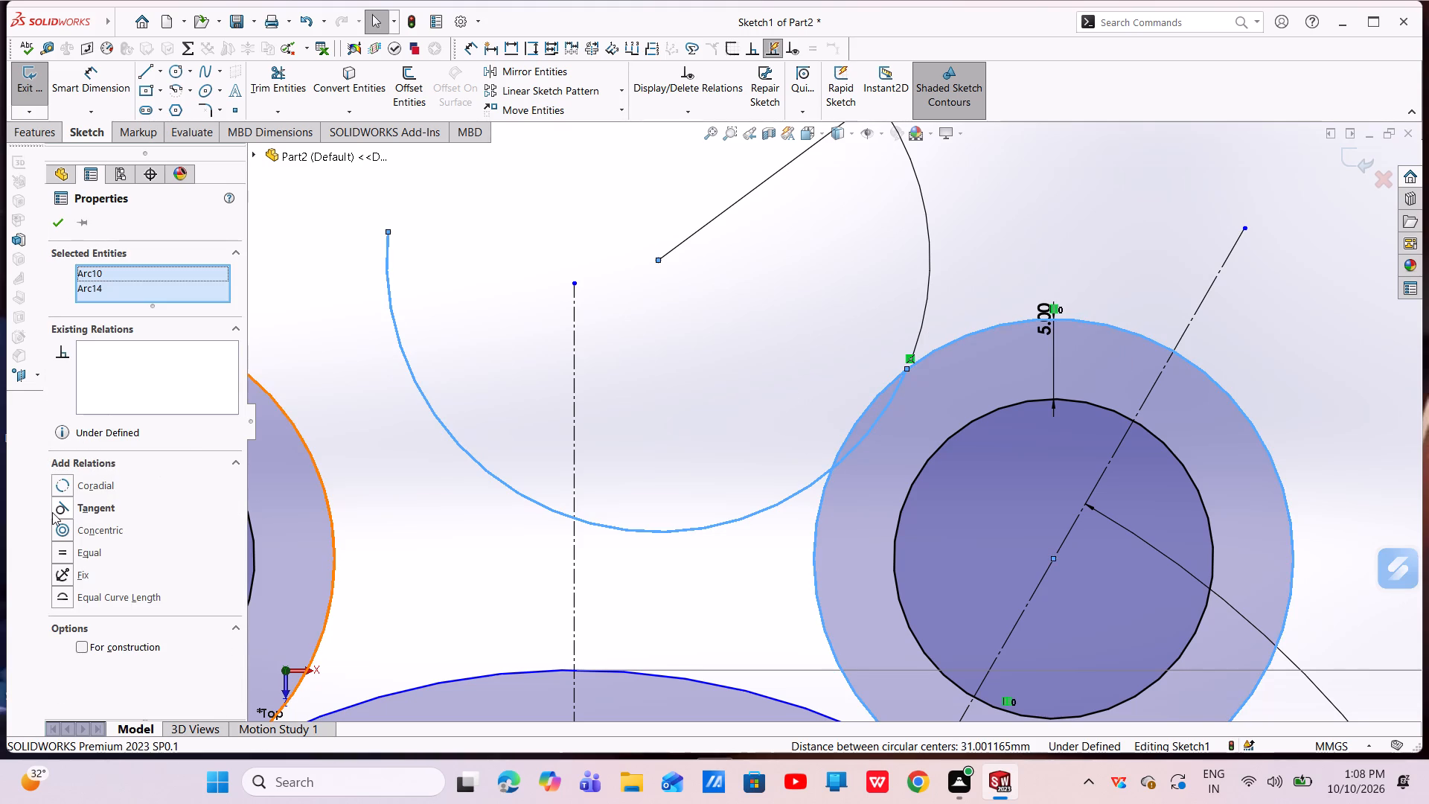
pyautogui.click(63, 507)
pyautogui.scroll(1, 381, 518)
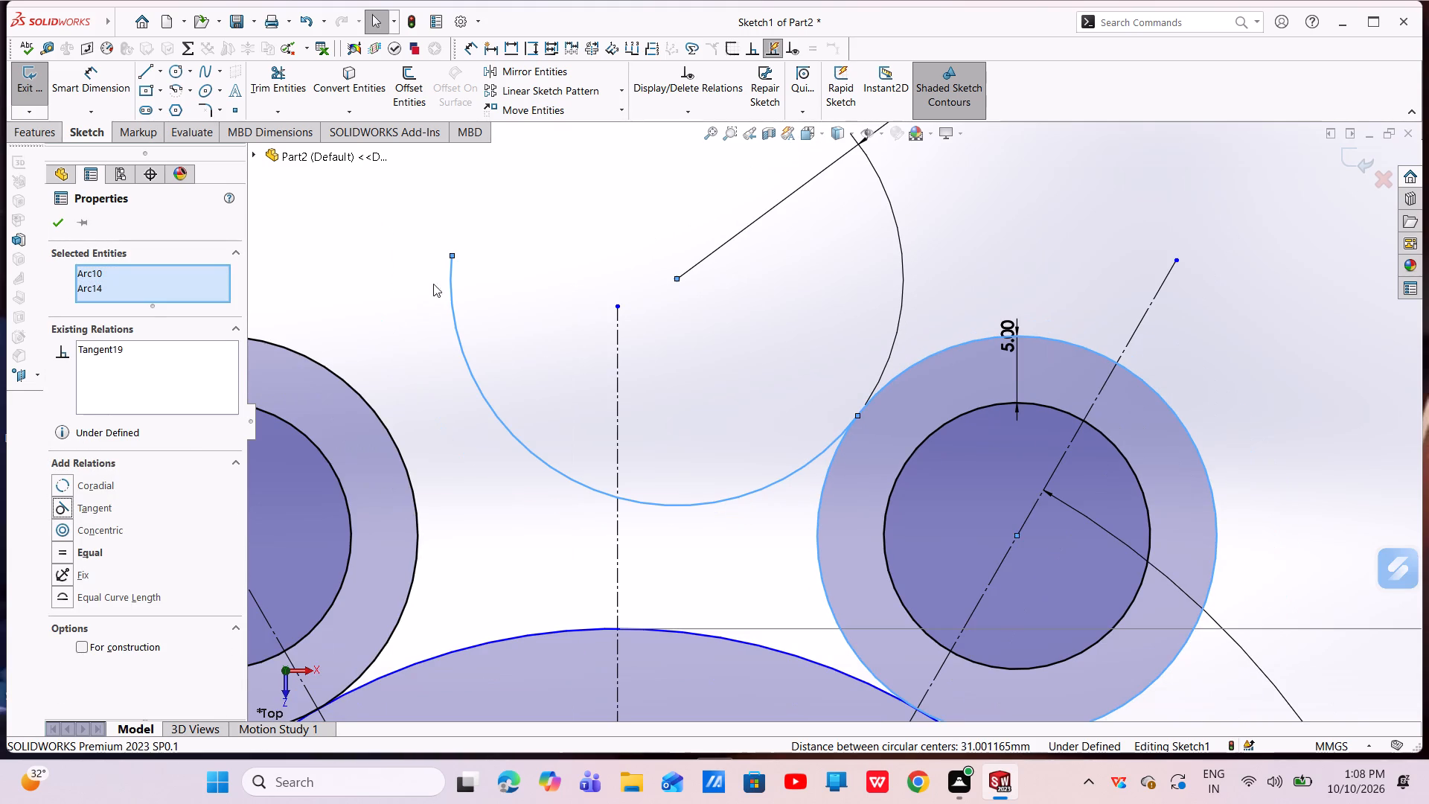
# Attach the 17 mm radius arc's free endpoint to the upper-left offset circle with a coincident relation.
pyautogui.click(453, 259)
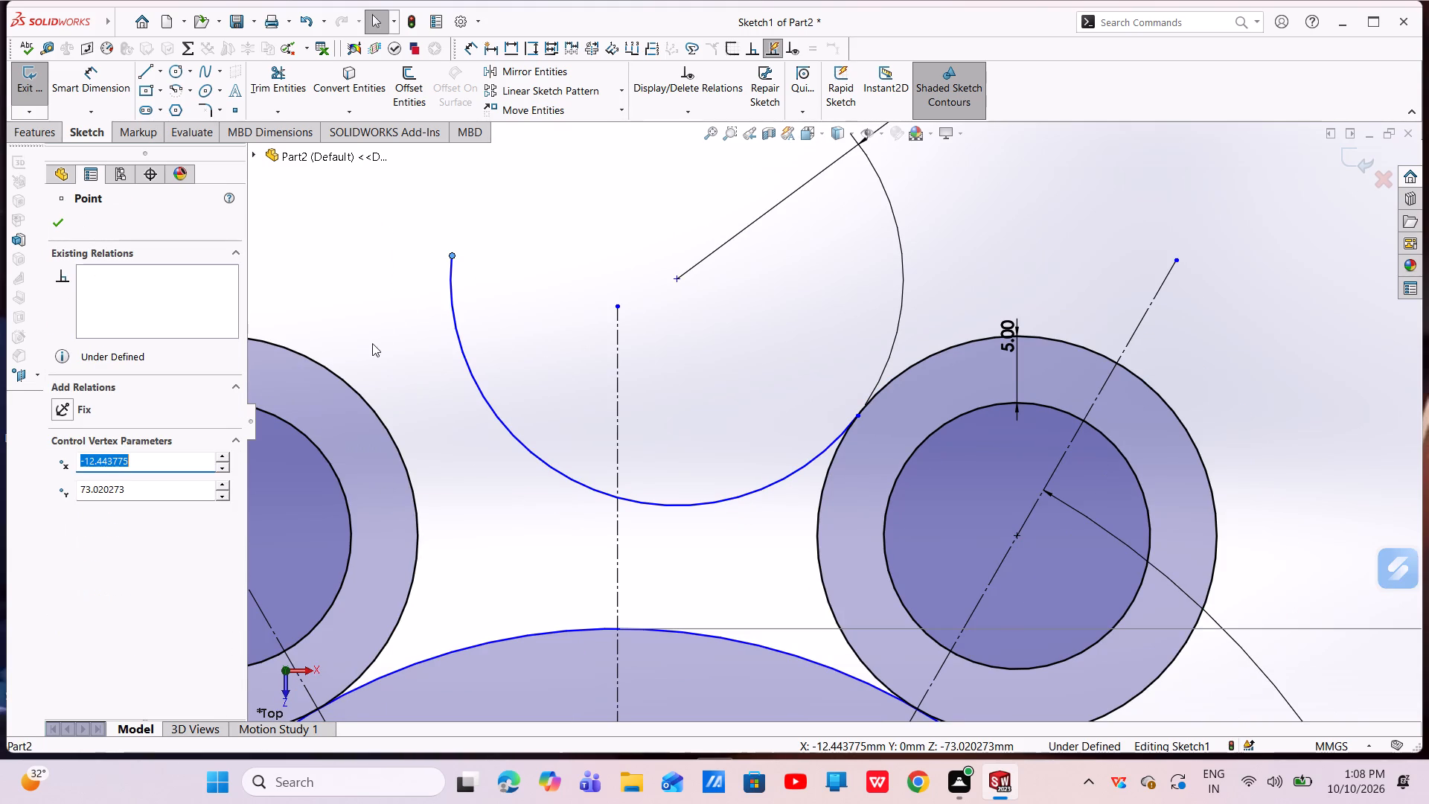
pyautogui.keyDown('ctrl'); pyautogui.click(314, 360); pyautogui.keyUp('ctrl')
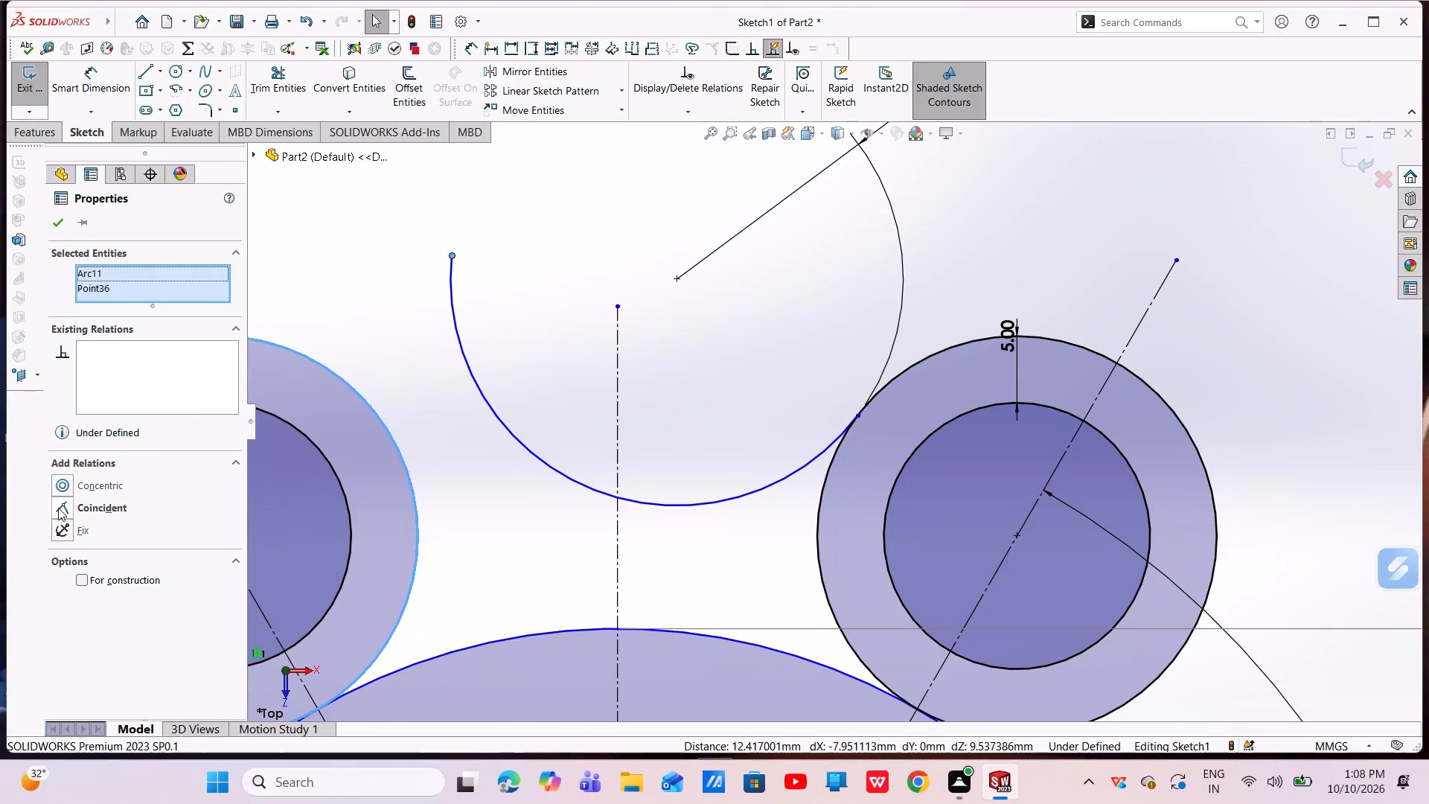
pyautogui.click(58, 509)
pyautogui.scroll(2, 519, 508)
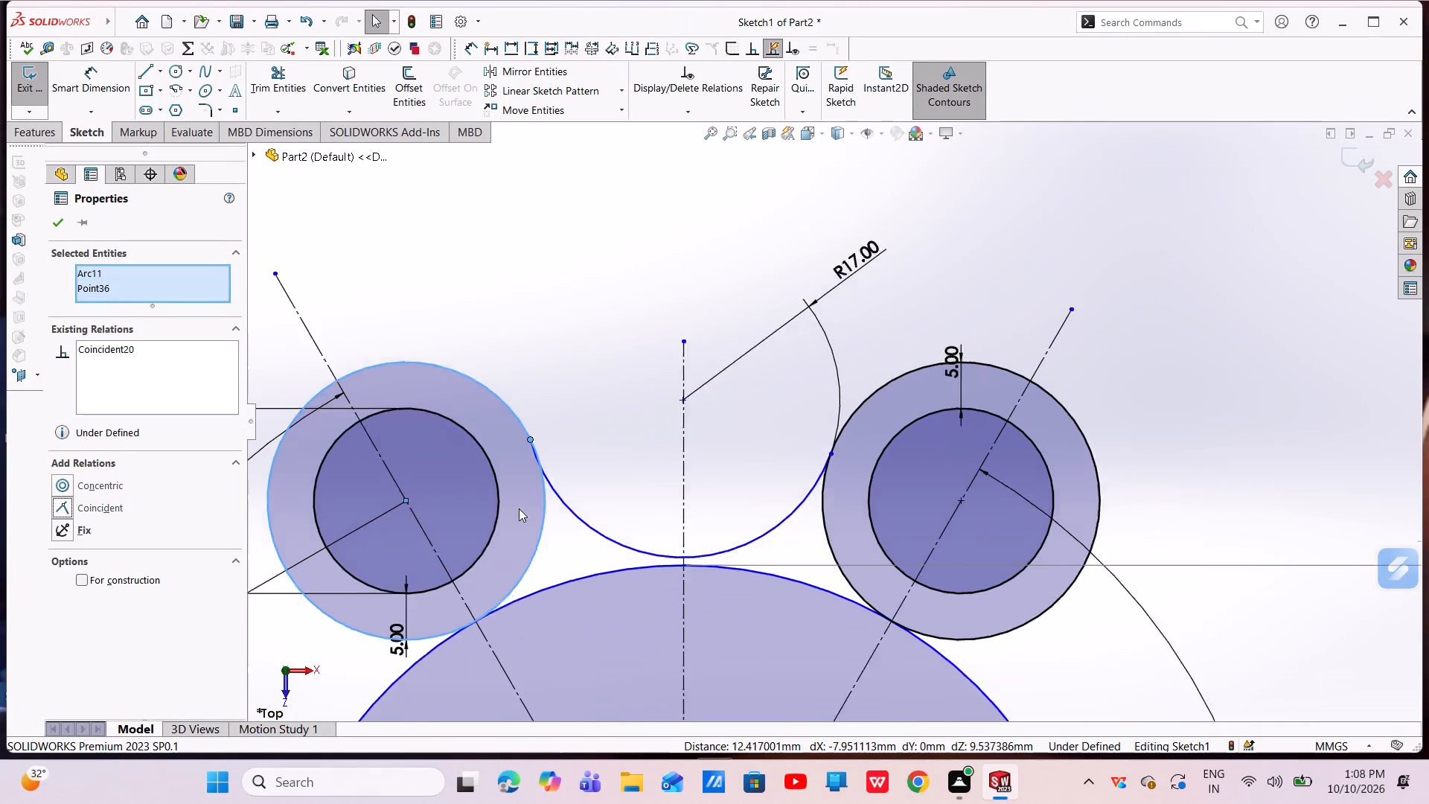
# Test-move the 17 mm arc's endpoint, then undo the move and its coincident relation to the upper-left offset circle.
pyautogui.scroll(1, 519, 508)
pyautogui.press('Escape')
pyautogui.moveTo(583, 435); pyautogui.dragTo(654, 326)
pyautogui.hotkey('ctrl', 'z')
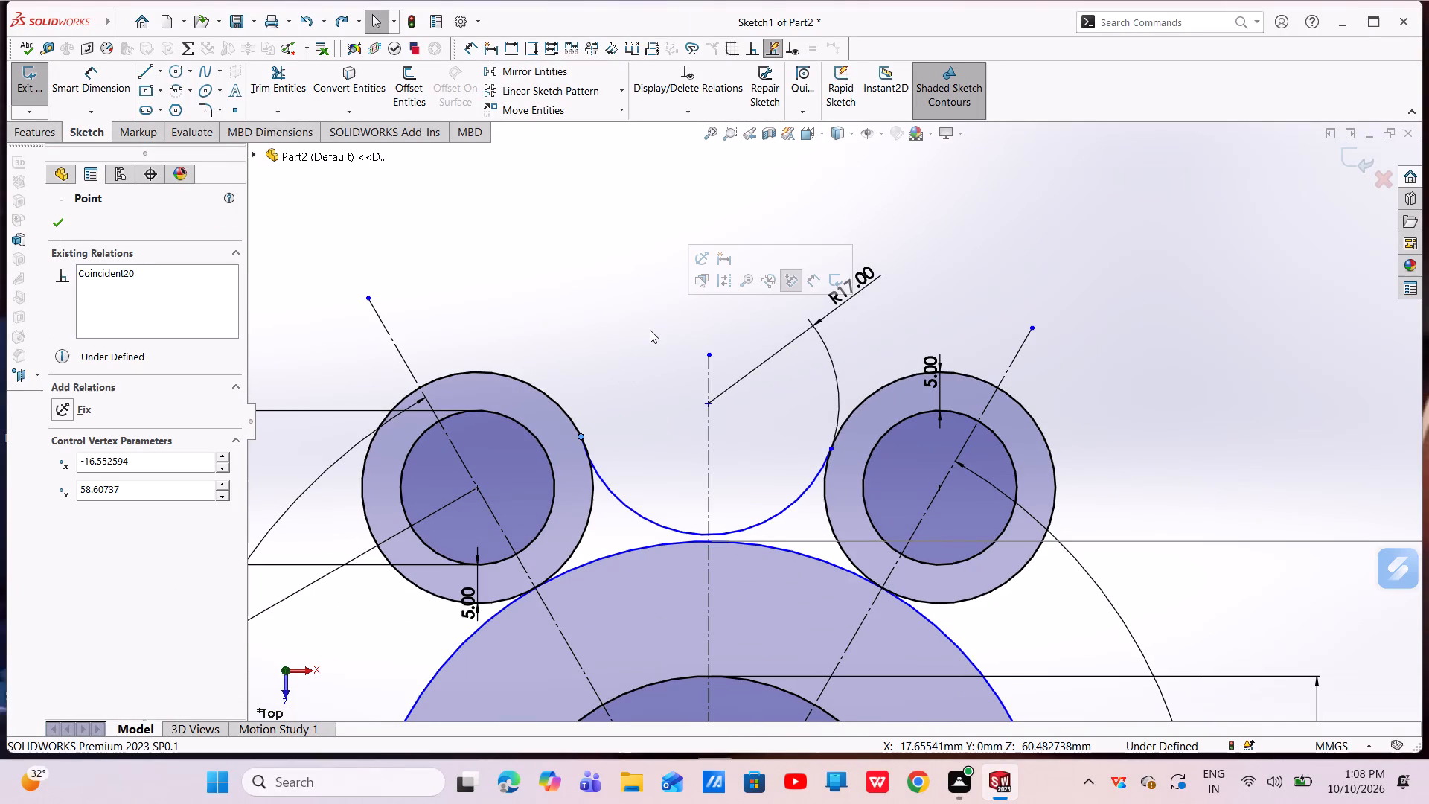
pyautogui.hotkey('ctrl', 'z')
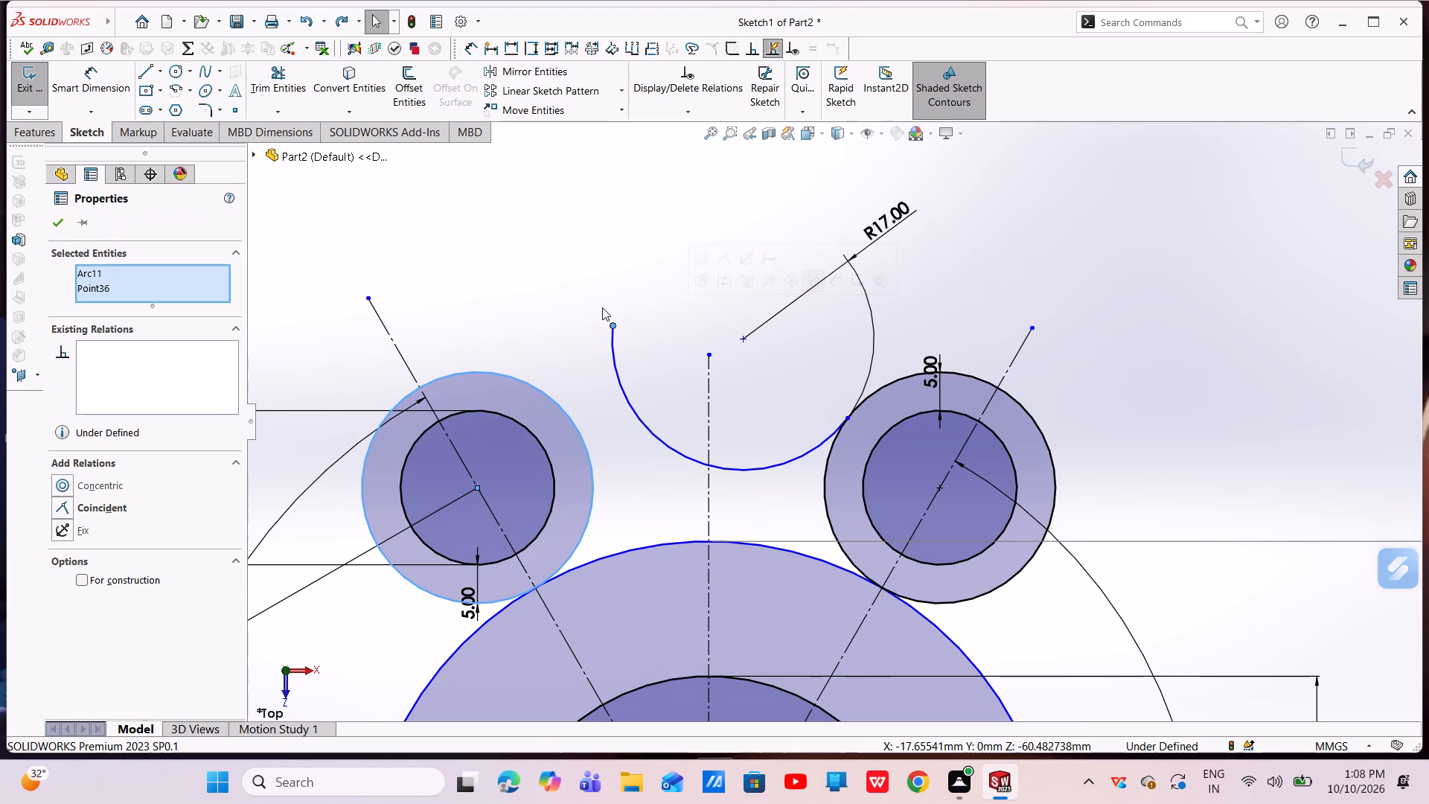
# Make the 17 mm radius arc tangent to the upper-left offset circle.
pyautogui.click(613, 367)
pyautogui.keyDown('ctrl'); pyautogui.click(521, 377); pyautogui.keyUp('ctrl')
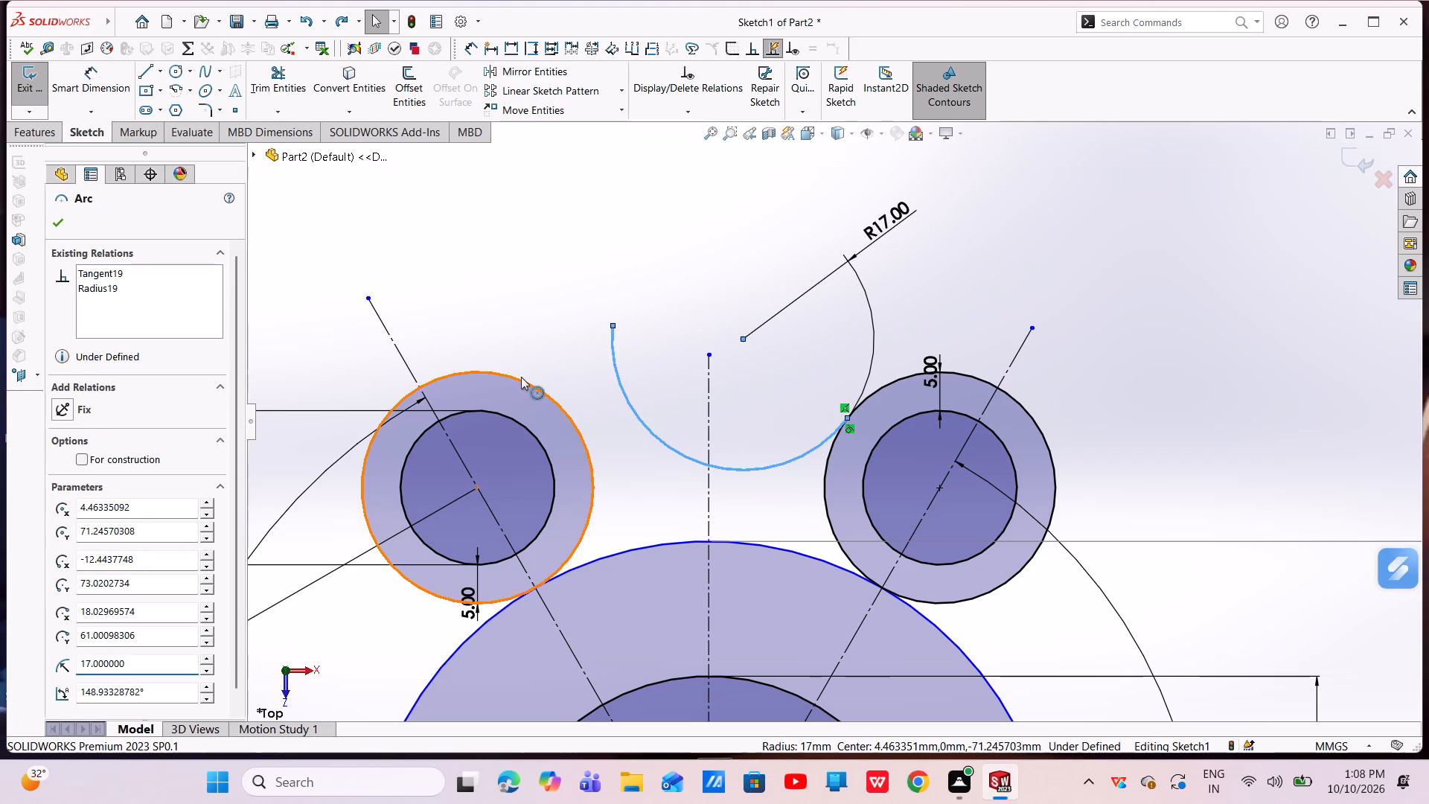
pyautogui.click(60, 508)
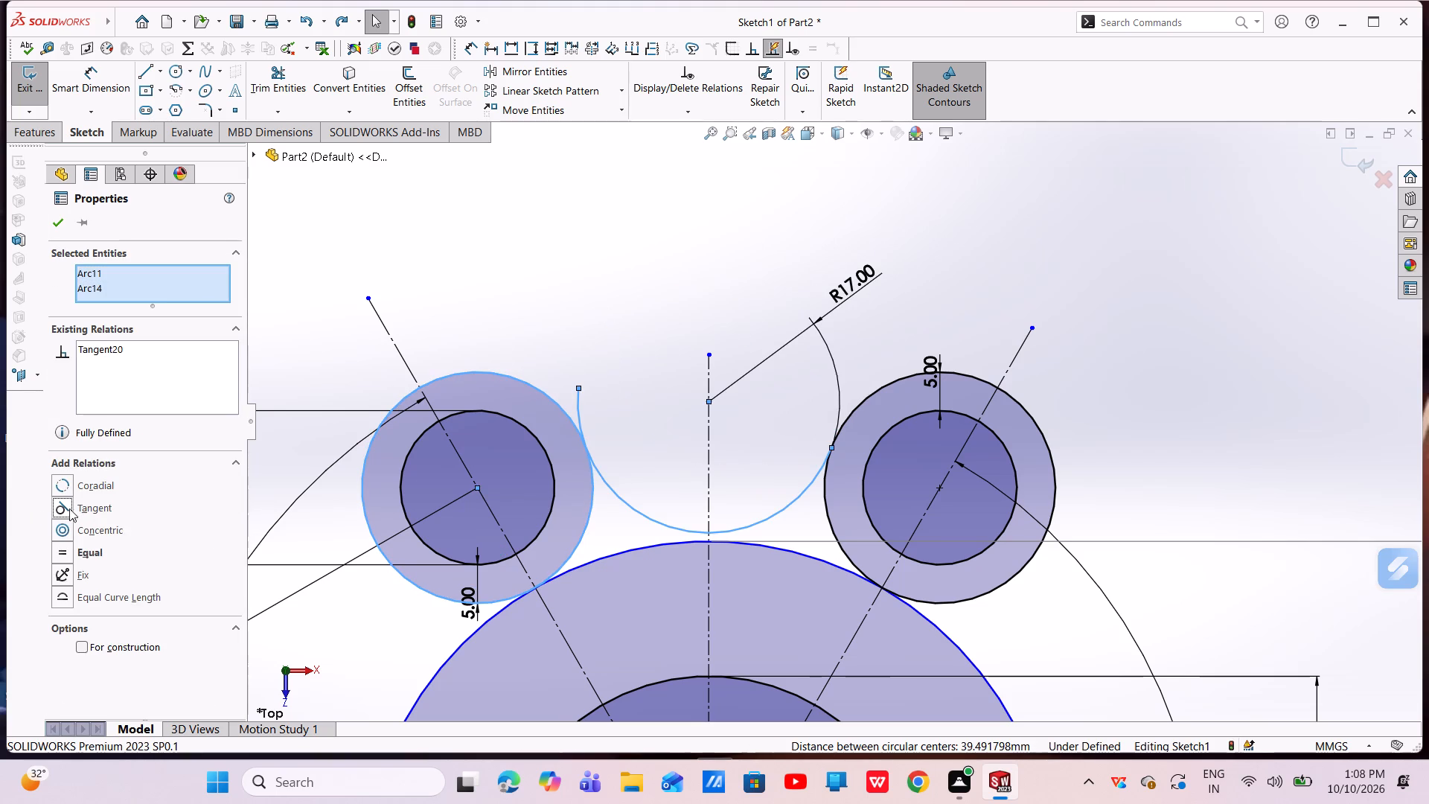
pyautogui.scroll(3, 703, 522)
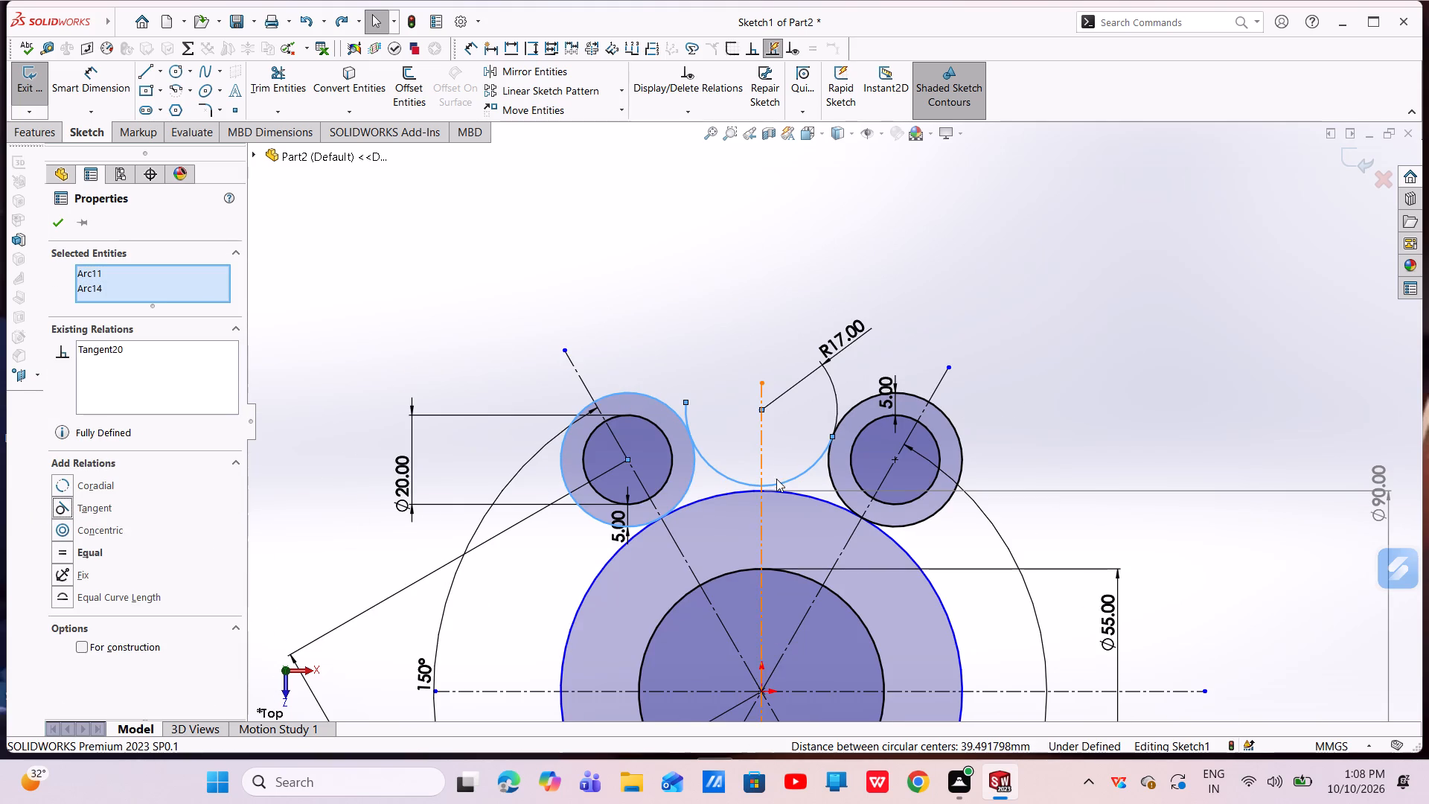
pyautogui.press('Escape')
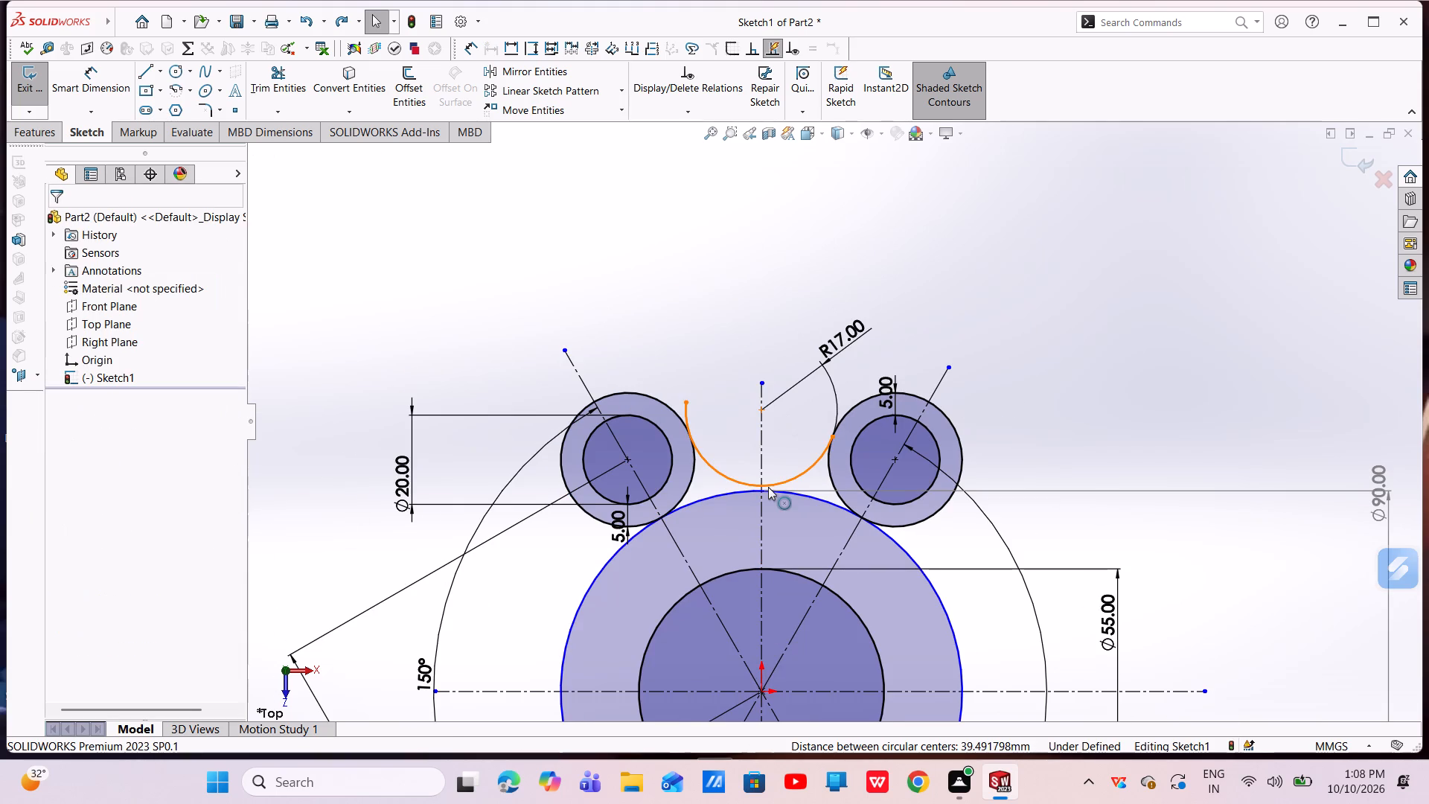
pyautogui.moveTo(771, 479); pyautogui.dragTo(761, 418)
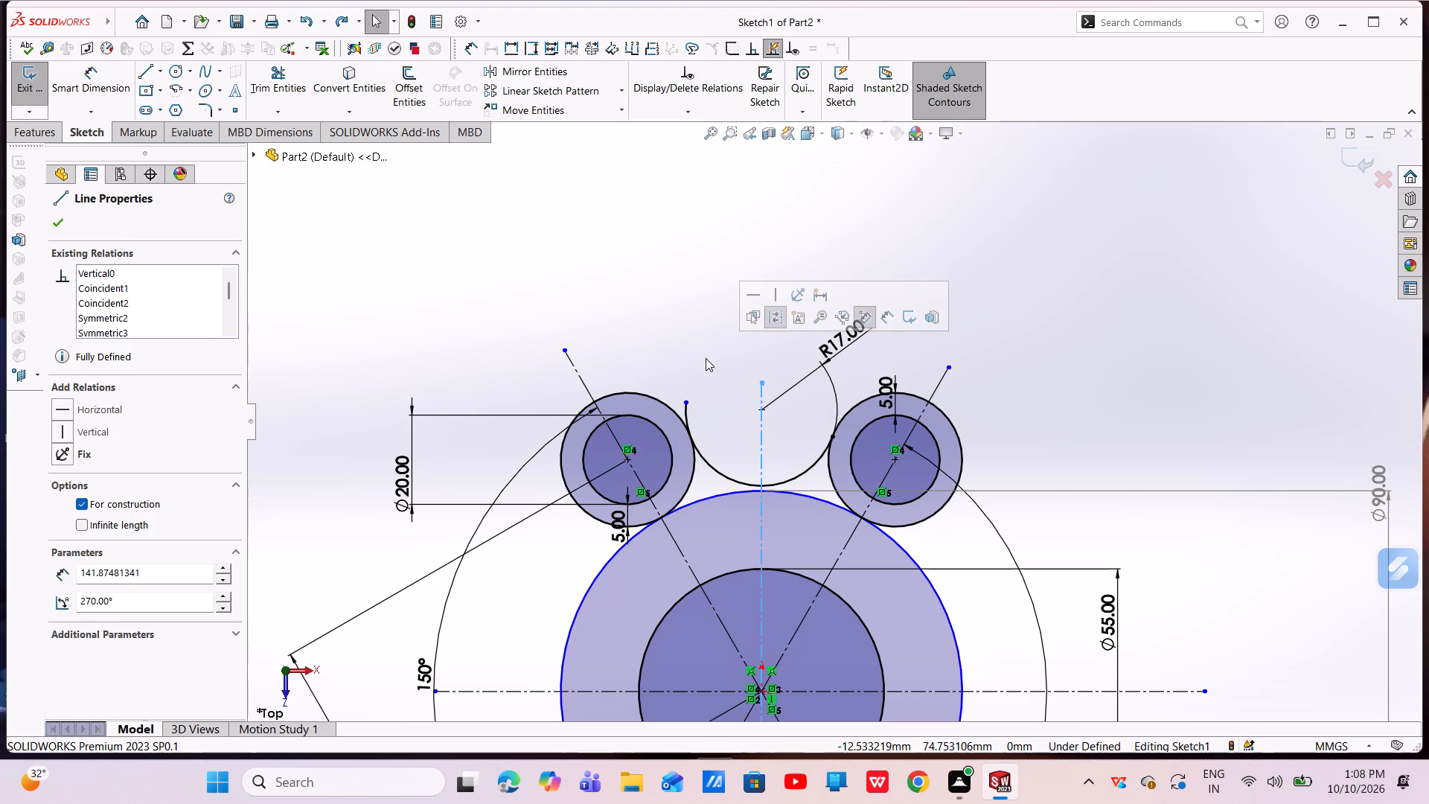
# Draw a diagonal line about 30 mm long across the upper-left offset circle, passing through its centre.
pyautogui.click(138, 71)
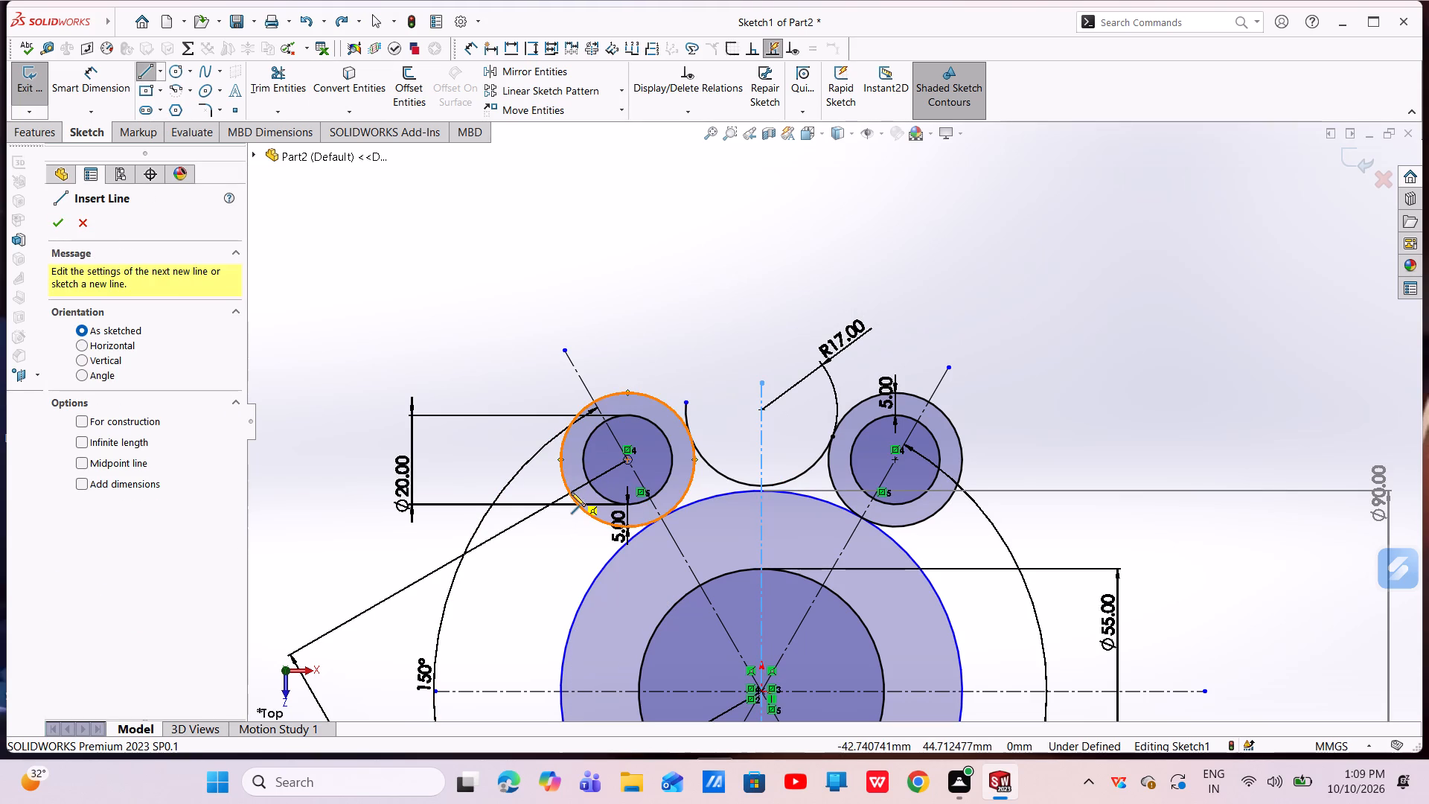
pyautogui.click(569, 492)
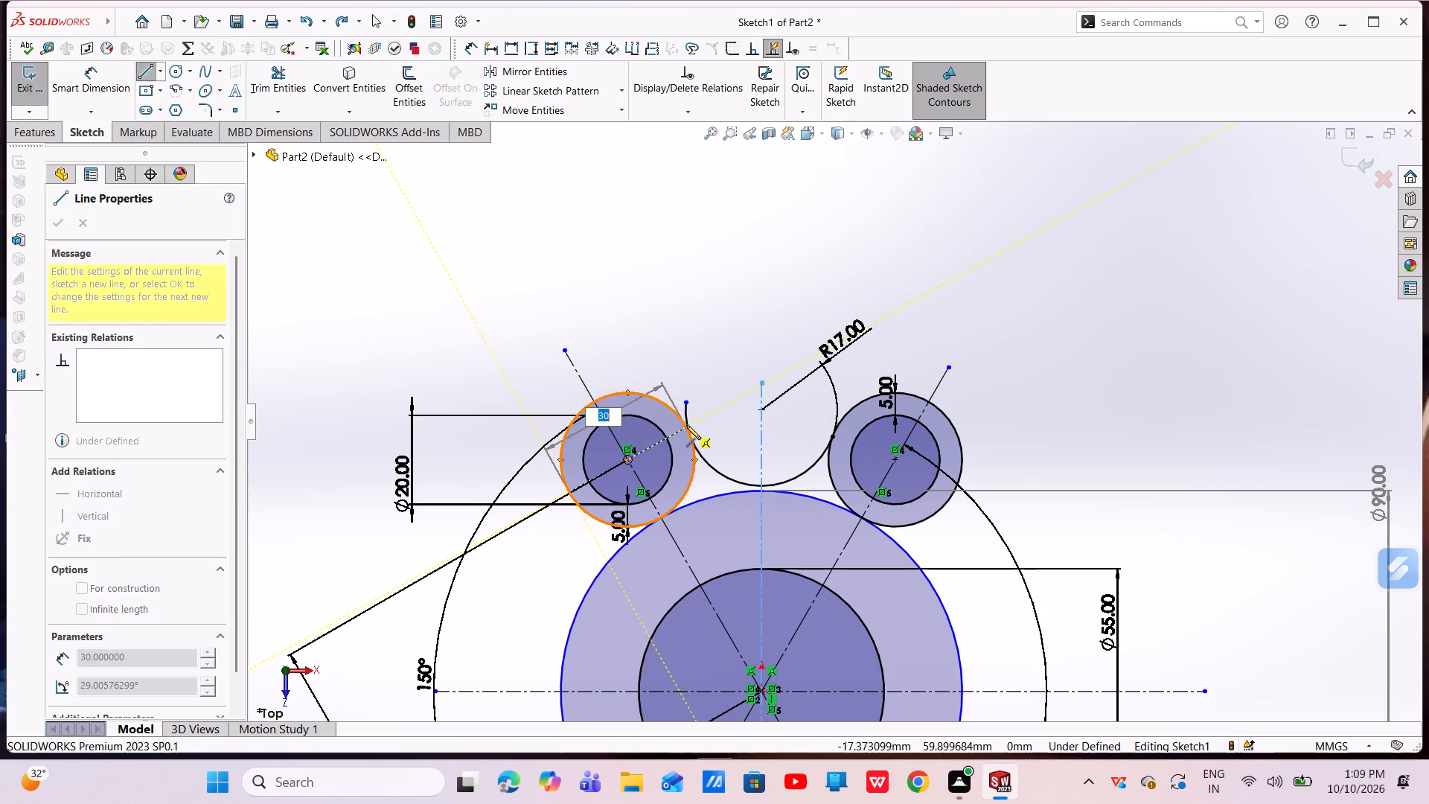
pyautogui.click(686, 425)
pyautogui.press('Escape')
pyautogui.press('Escape')
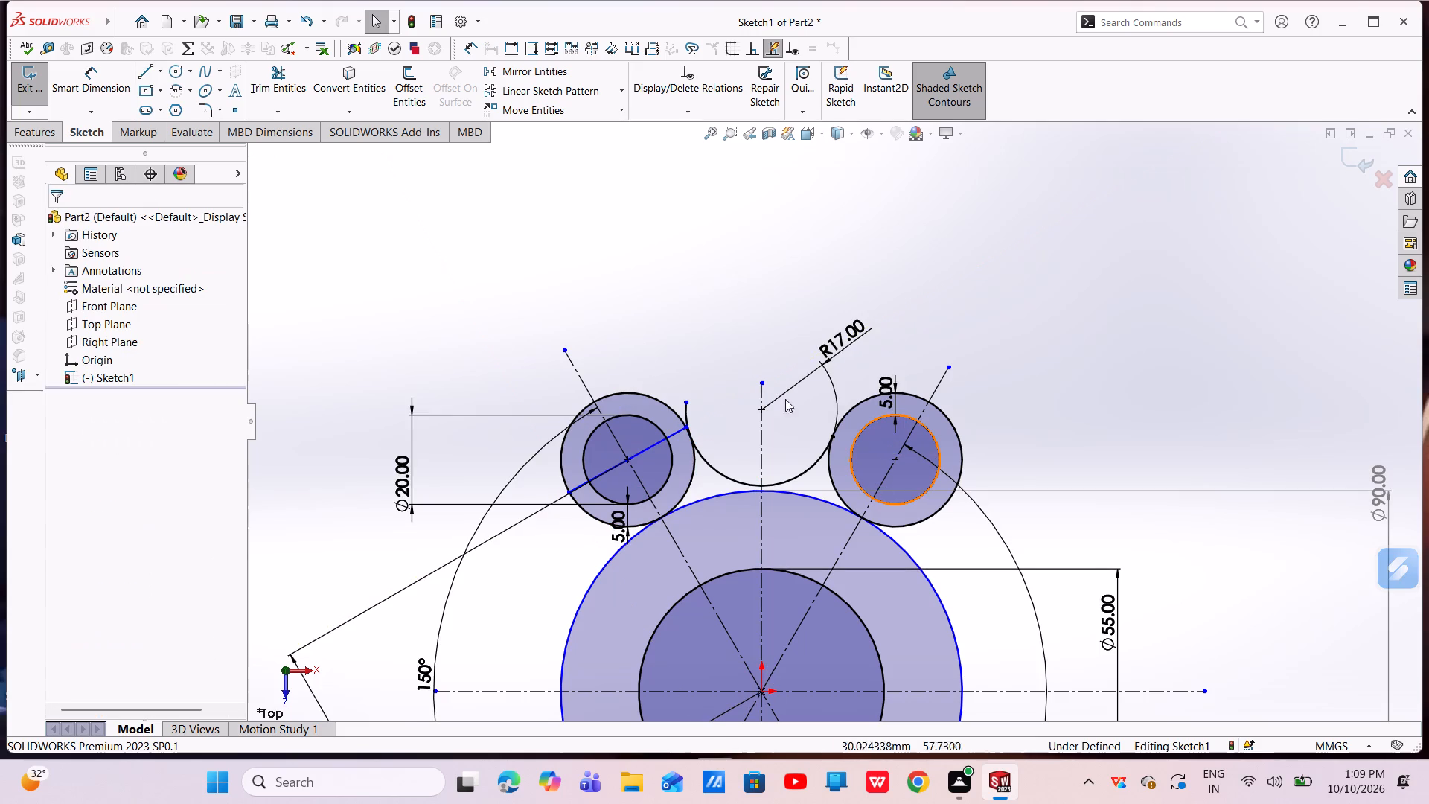
# Draw a diagonal line about 30 mm long across the upper-right offset circle, sloping down and away from the vertical centreline.
pyautogui.click(147, 76)
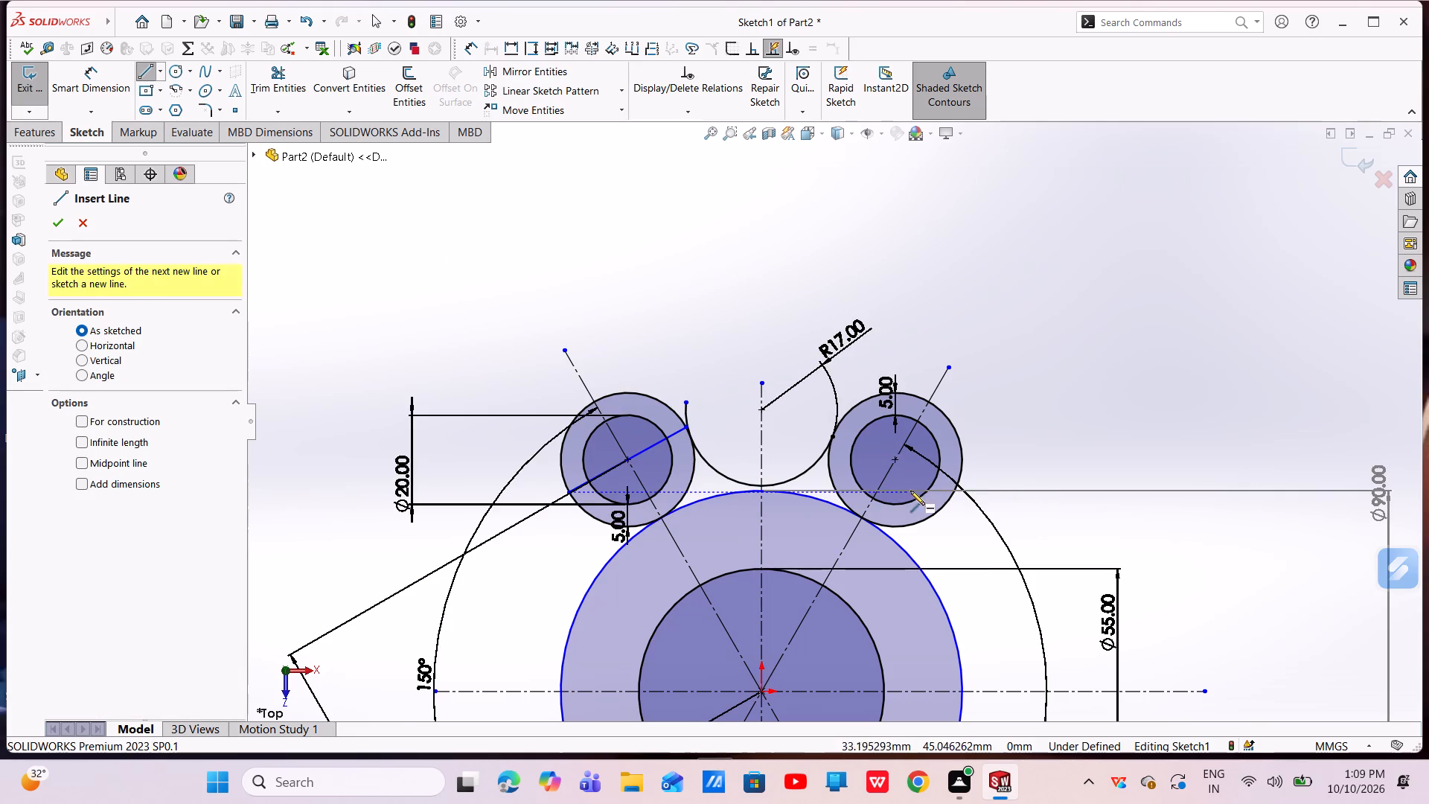
pyautogui.click(842, 418)
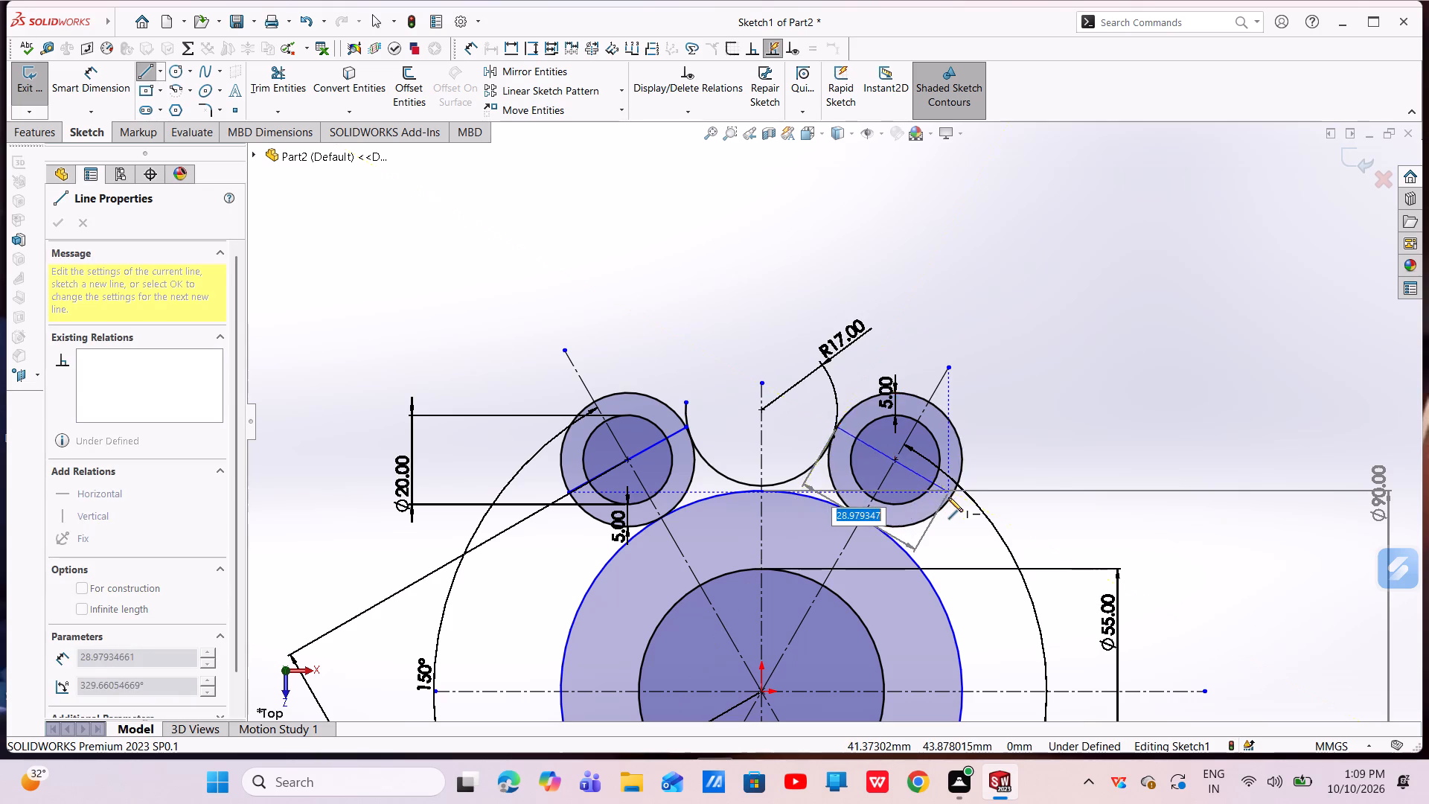
pyautogui.click(950, 499)
pyautogui.press('Escape')
pyautogui.press('Escape')
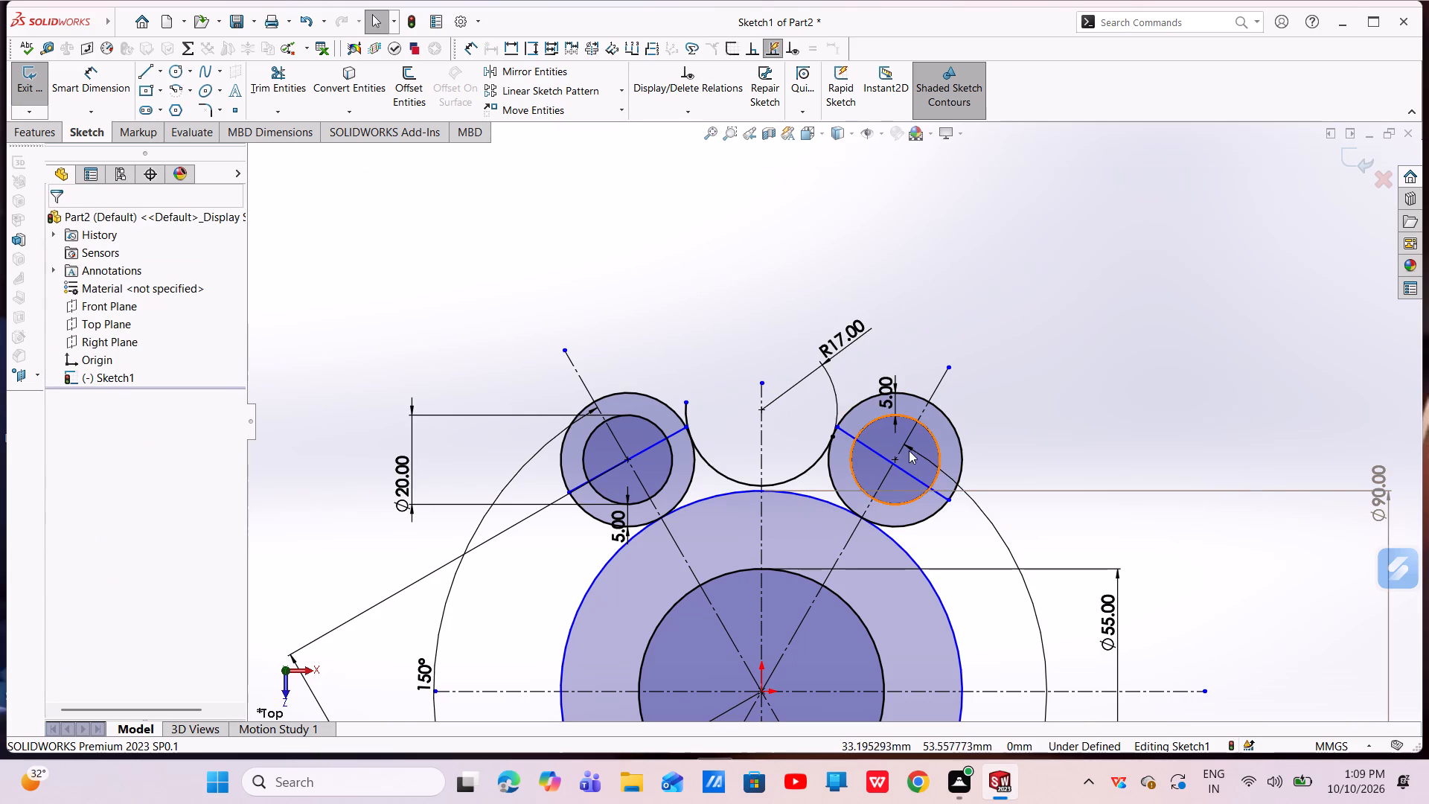
# Make the new diagonal line coincident with the centre point of the upper-right circles.
pyautogui.scroll(-5, 894, 470)
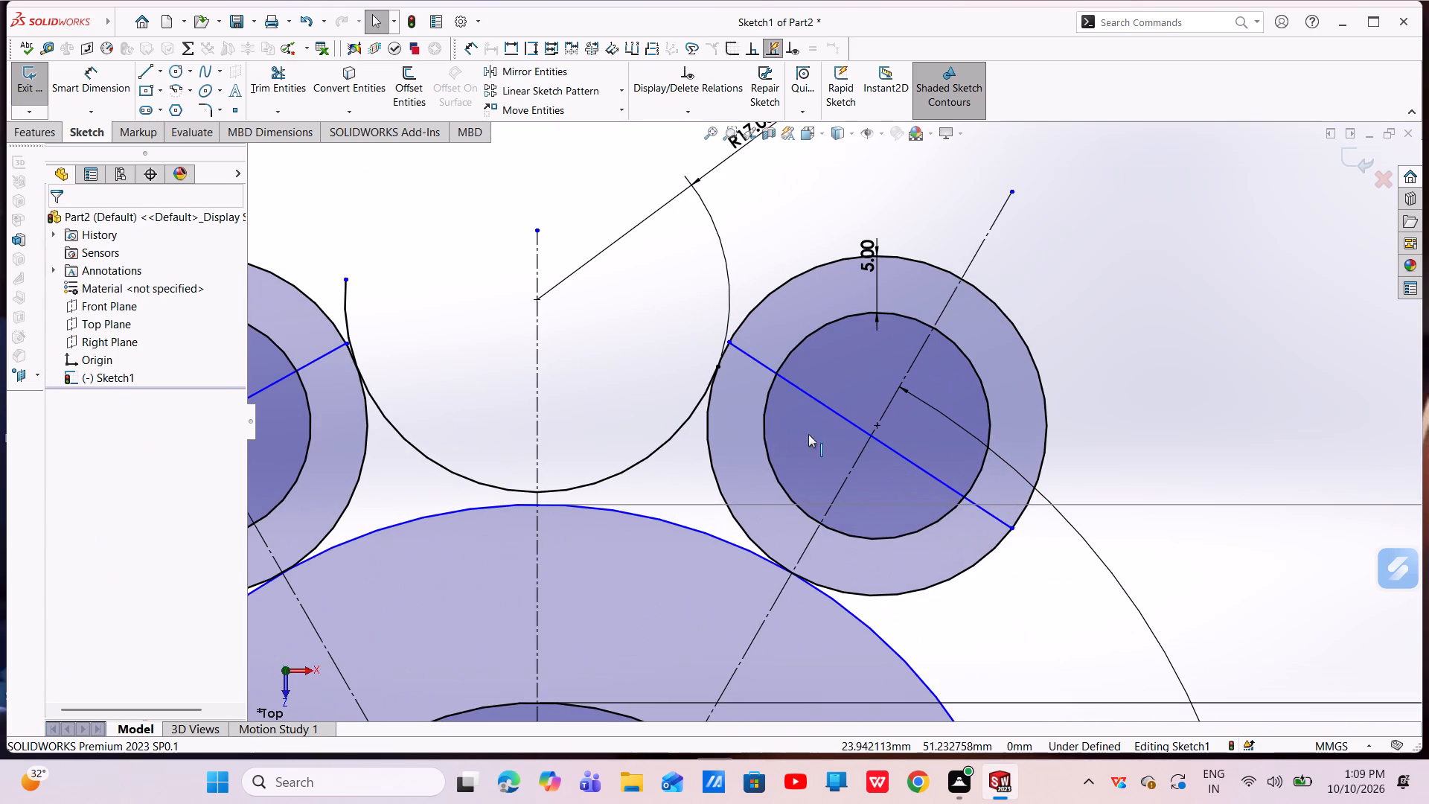
pyautogui.click(869, 433)
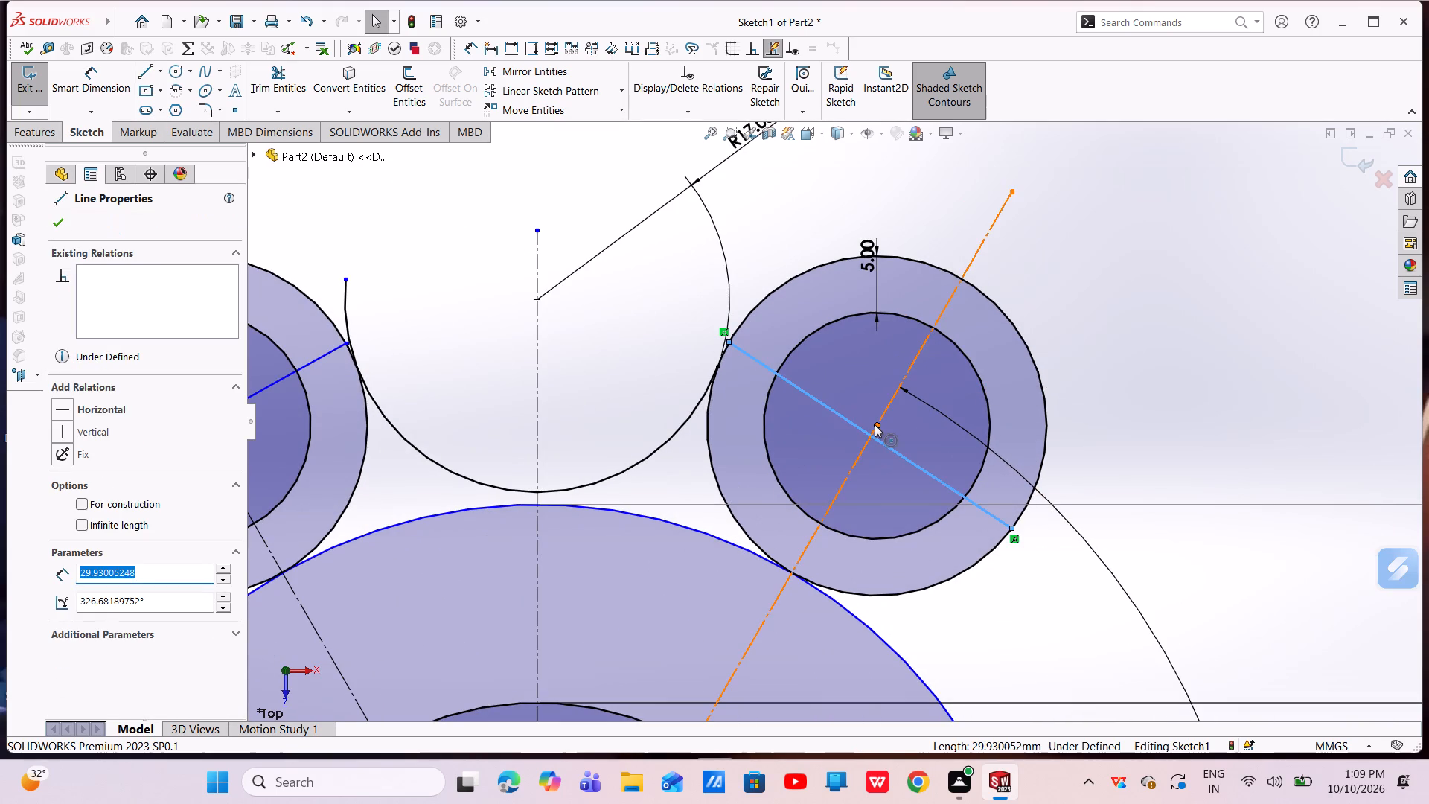
pyautogui.keyDown('ctrl'); pyautogui.click(875, 424); pyautogui.keyUp('ctrl')
pyautogui.click(57, 507)
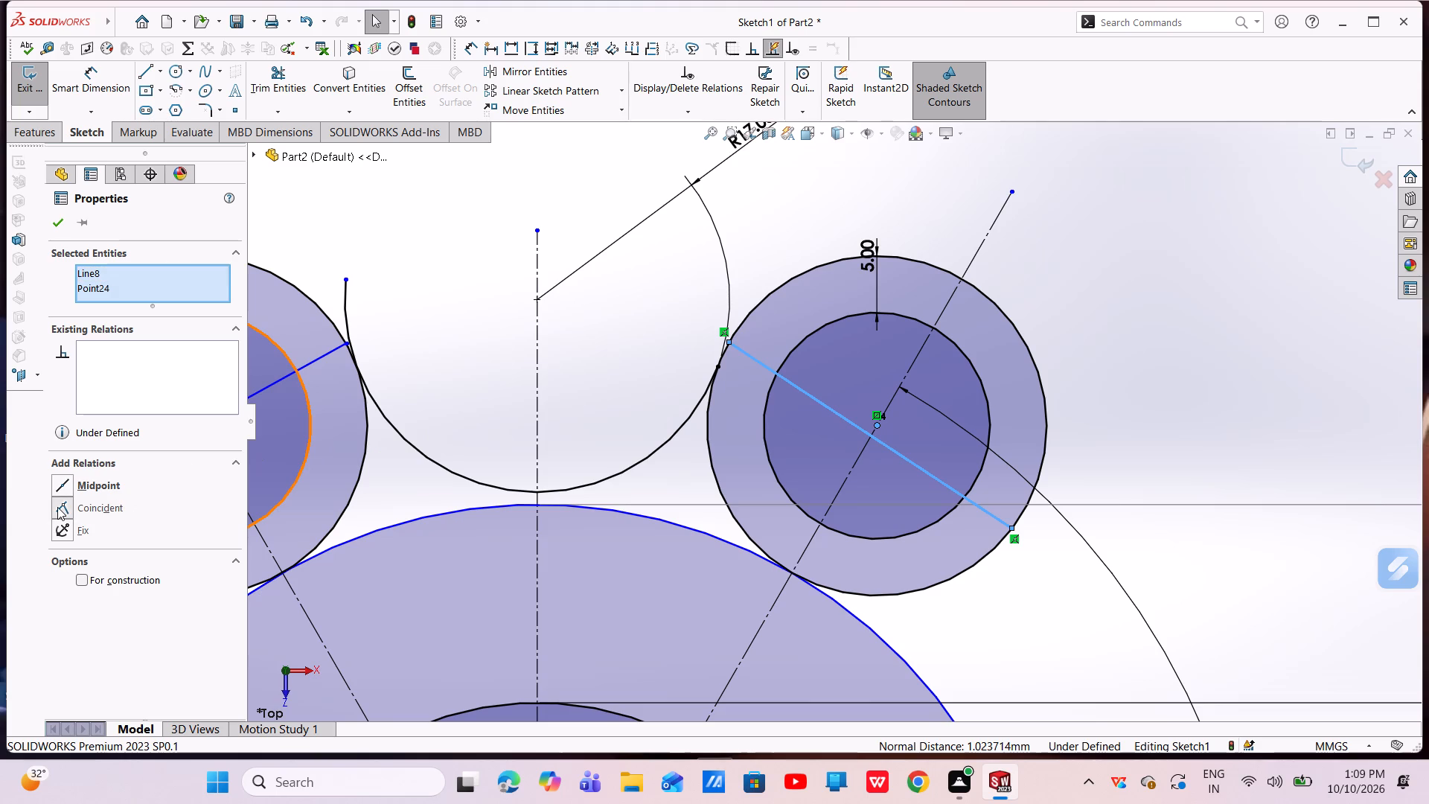
pyautogui.press('Escape')
pyautogui.press('Escape')
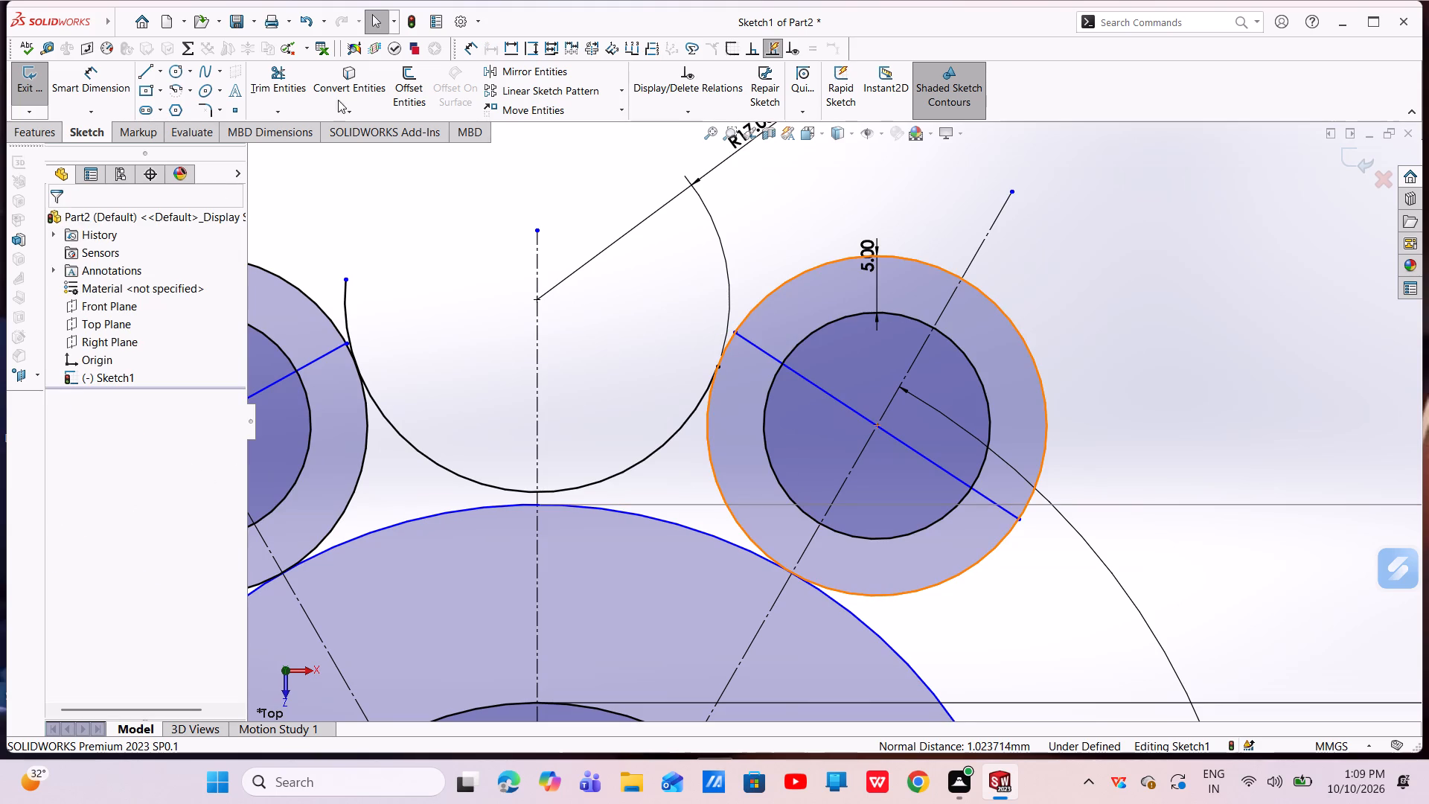
# Power-trim the upper-right offset circle's lower portion beneath its diagonal line.
pyautogui.click(286, 79)
pyautogui.moveTo(680, 467); pyautogui.dragTo(684, 467)
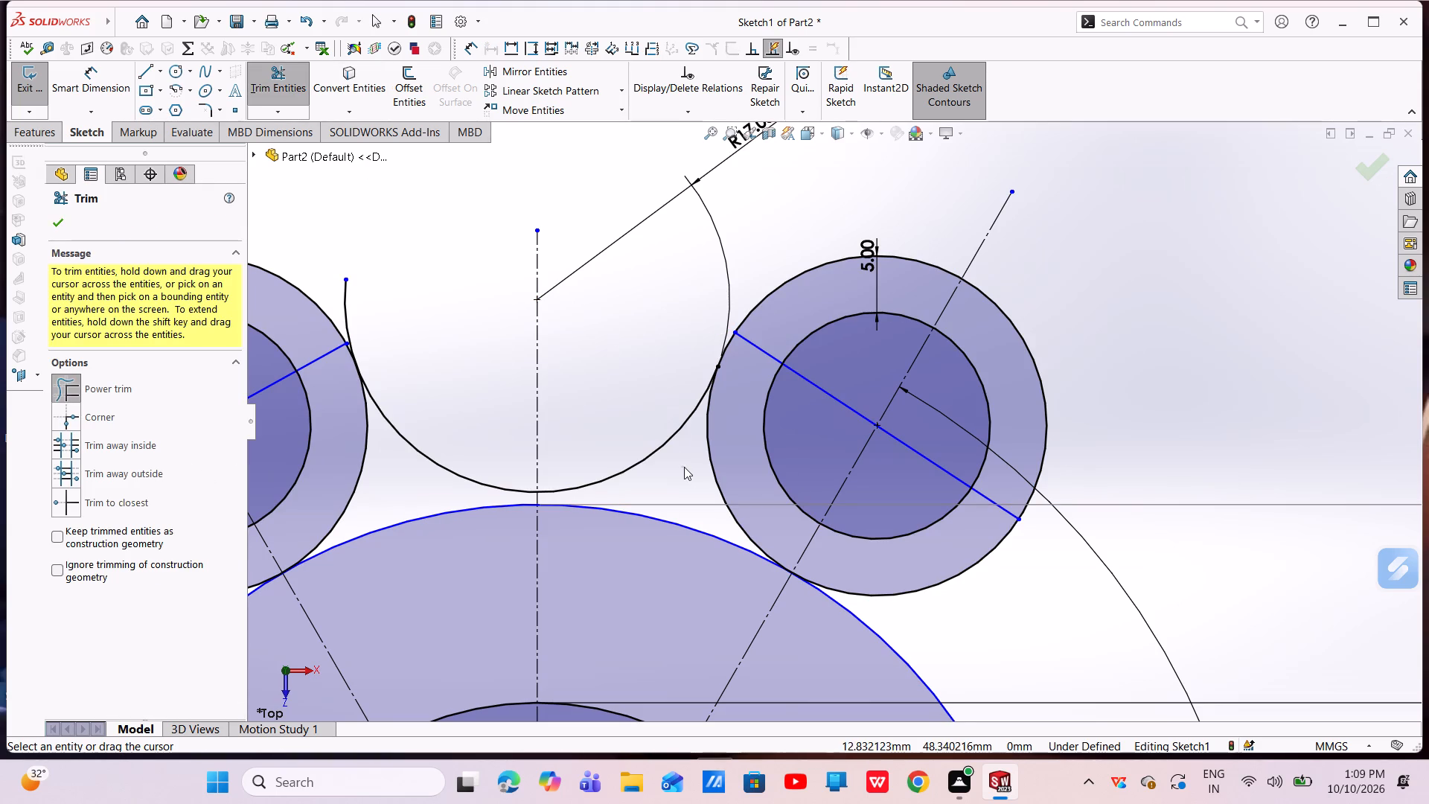
pyautogui.moveTo(684, 467); pyautogui.dragTo(723, 482)
pyautogui.moveTo(944, 602); pyautogui.dragTo(934, 573)
# Power-trim the upper-left offset circle's lower portion, removing the remaining pieces beneath its diagonal line.
pyautogui.scroll(4, 771, 513)
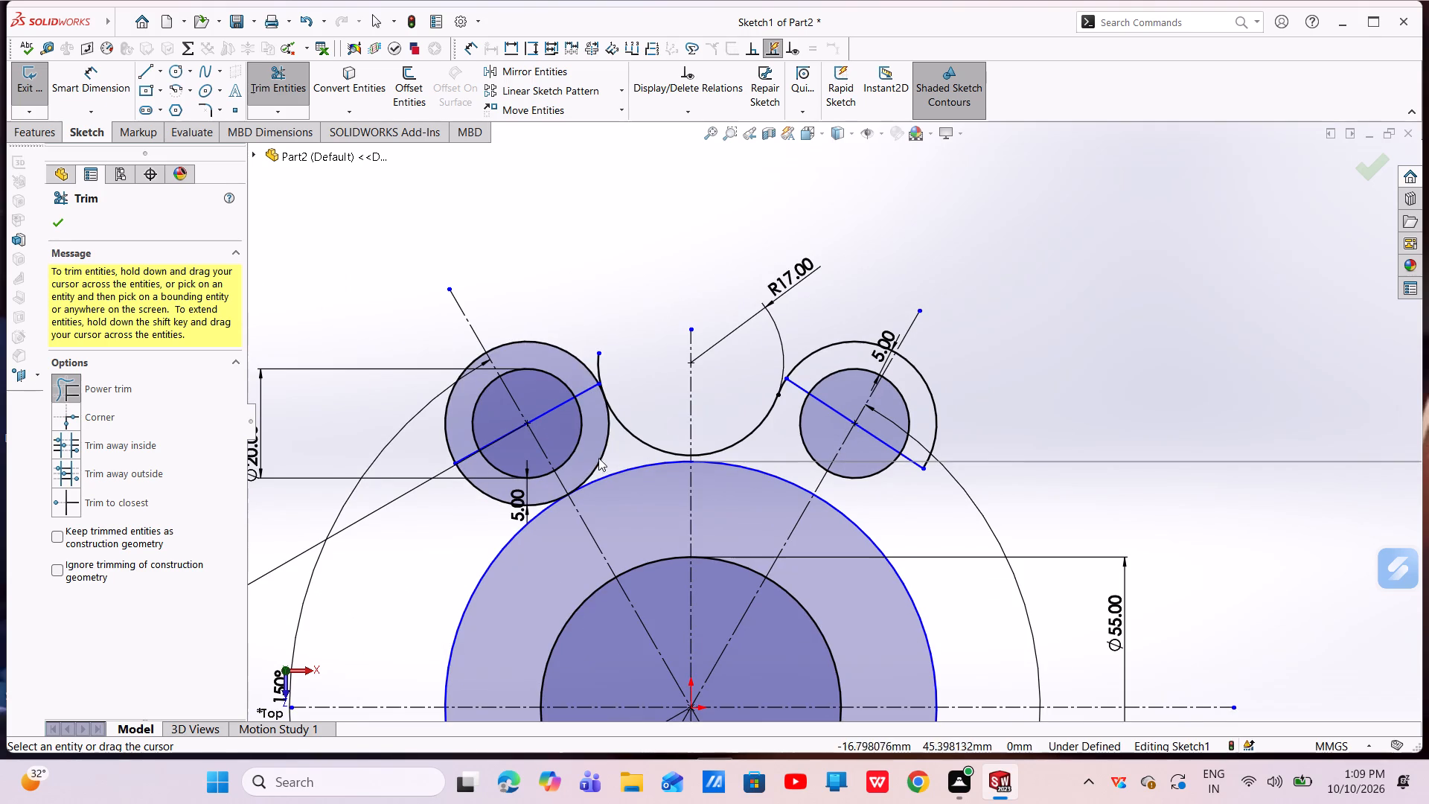
pyautogui.moveTo(614, 436); pyautogui.dragTo(589, 452)
pyautogui.moveTo(499, 501); pyautogui.dragTo(544, 476)
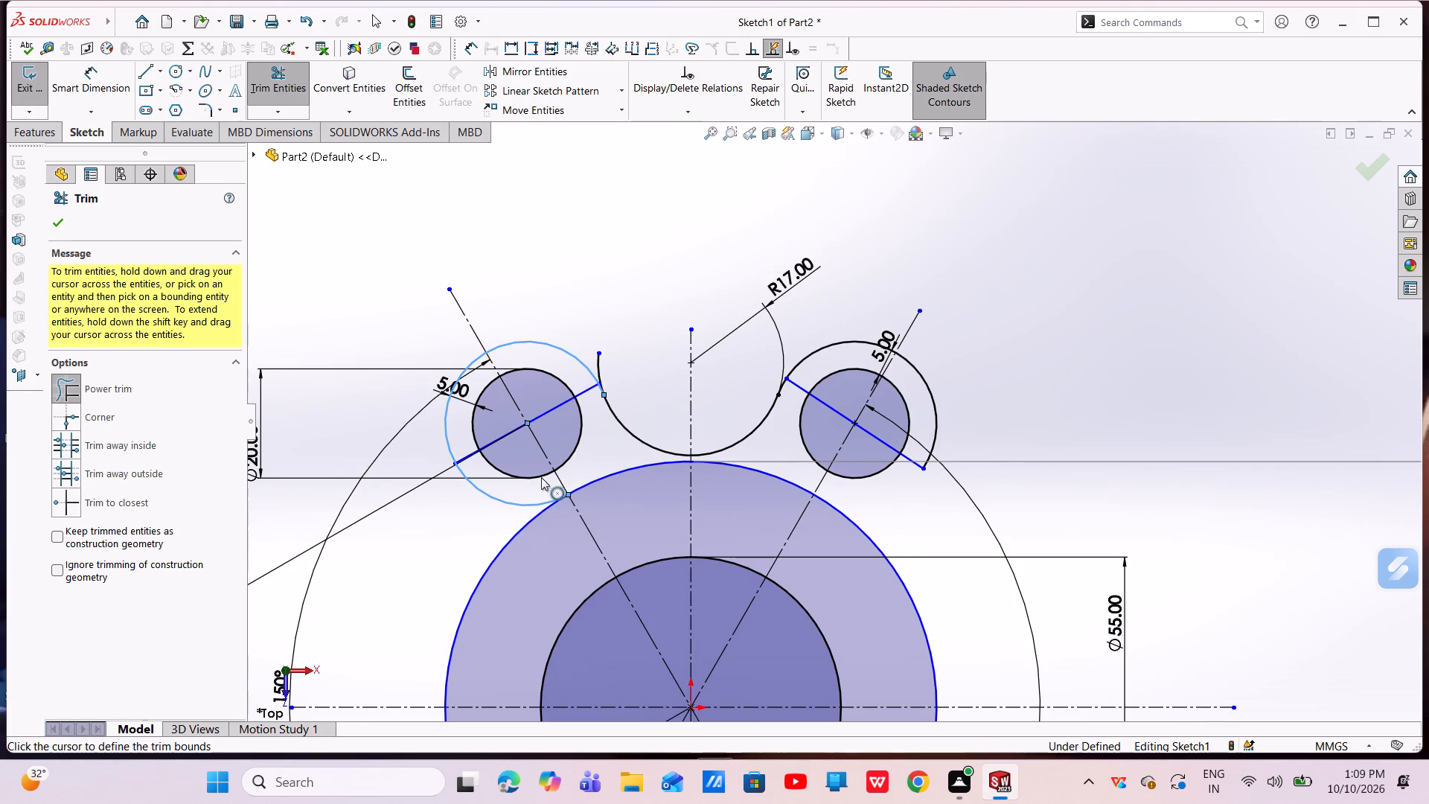
pyautogui.moveTo(471, 535); pyautogui.dragTo(502, 502)
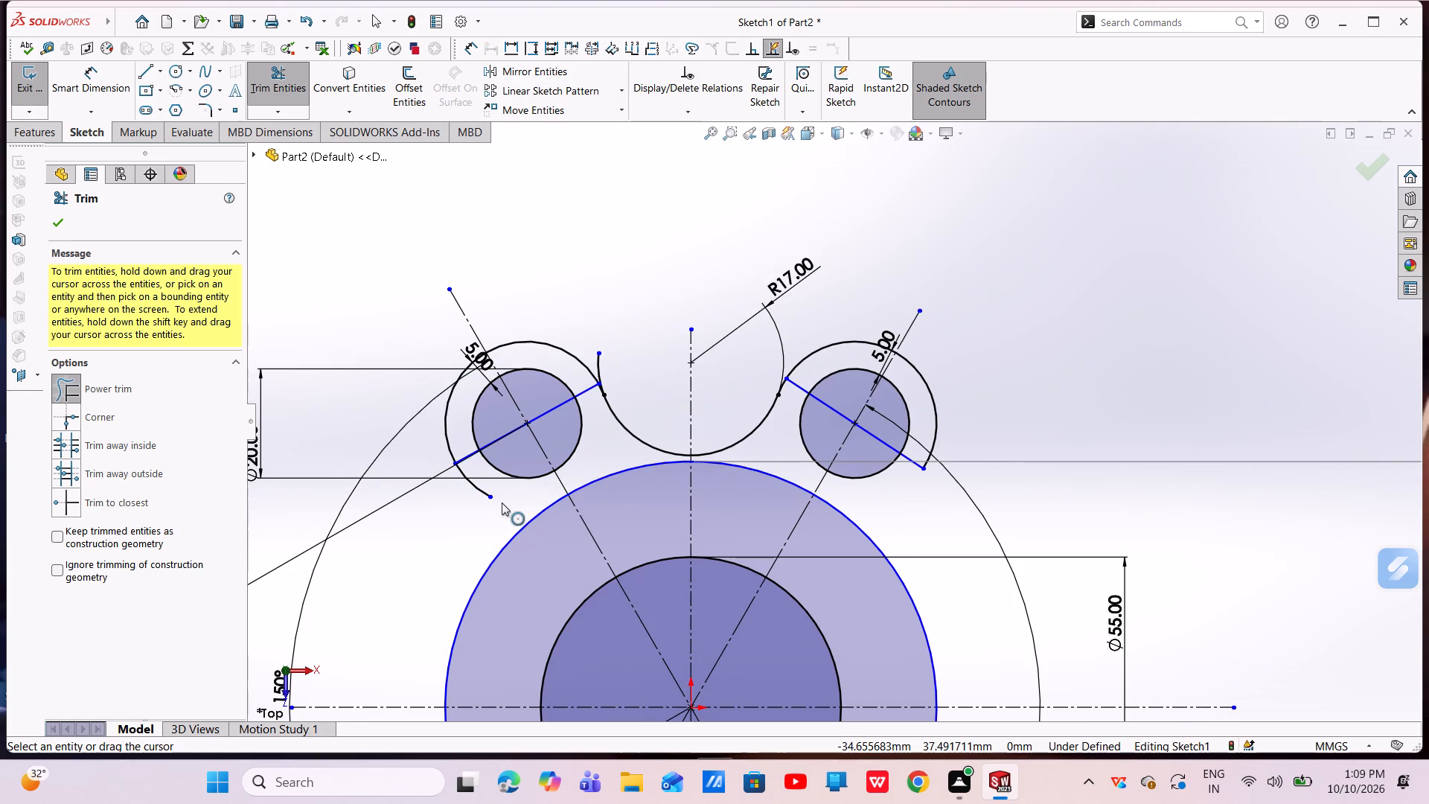
pyautogui.moveTo(463, 495); pyautogui.dragTo(485, 479)
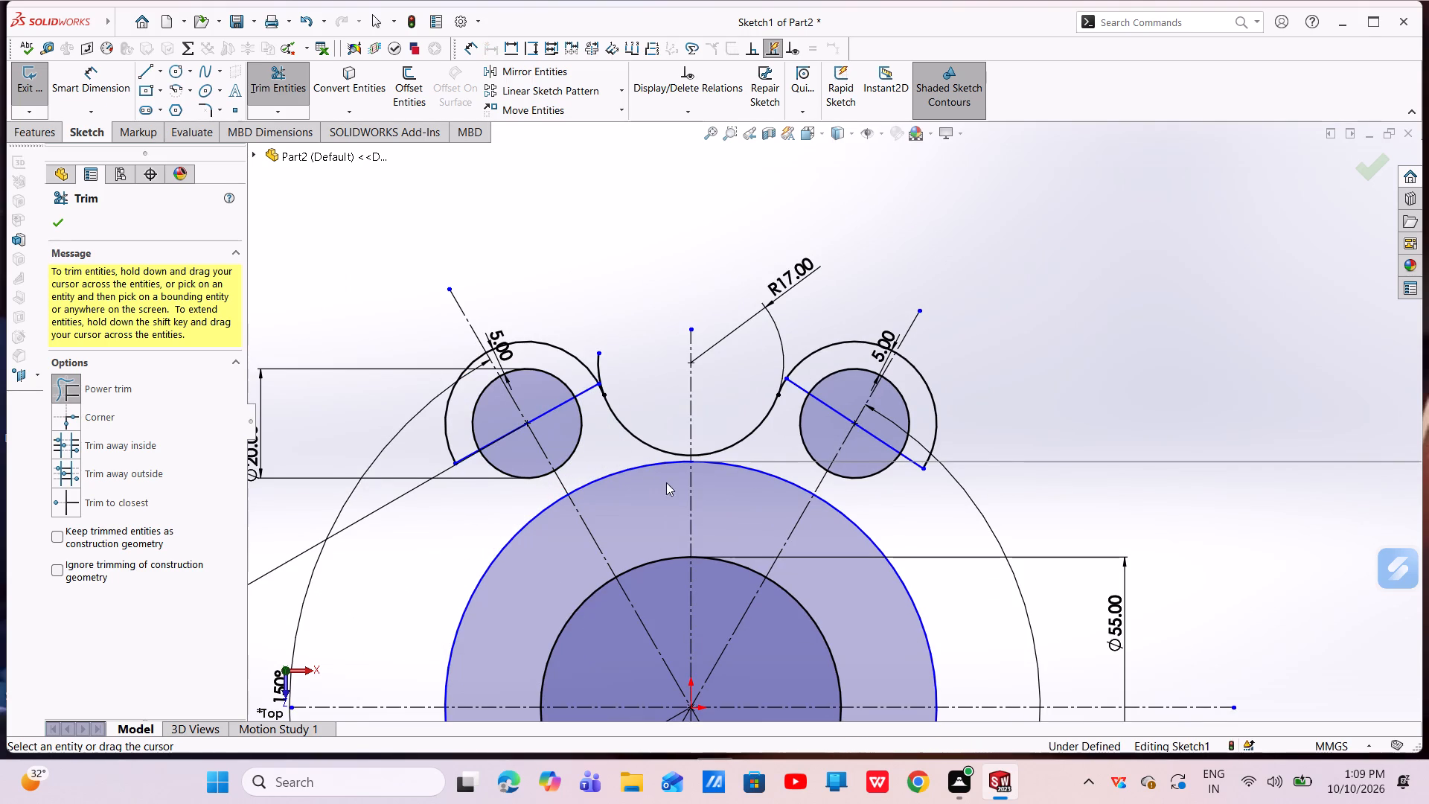
pyautogui.press('Escape')
pyautogui.press('Escape')
# Delete the 17 mm radius arc between the two upper offset arcs.
pyautogui.scroll(-1, 653, 409)
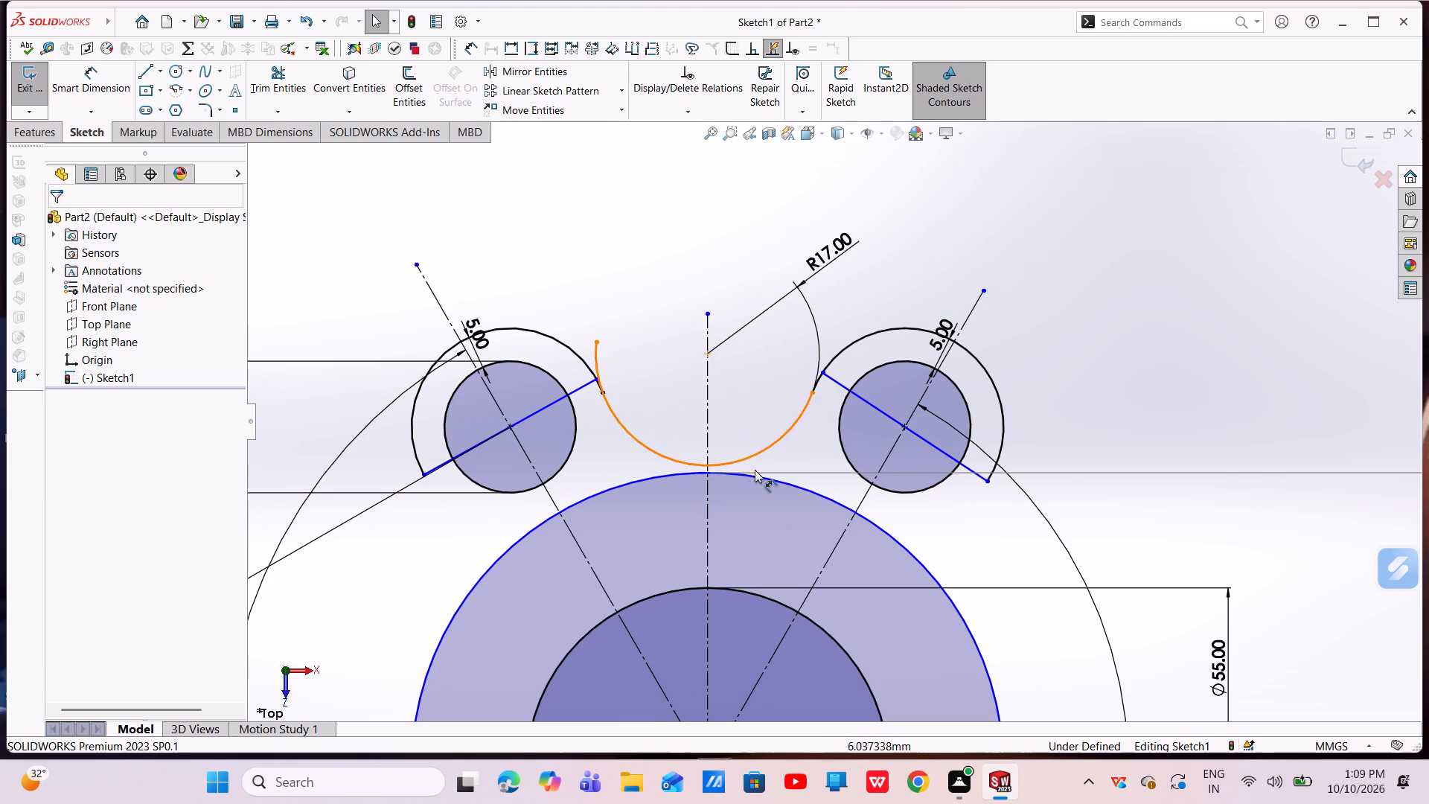
pyautogui.click(772, 442)
pyautogui.rightClick(772, 442)
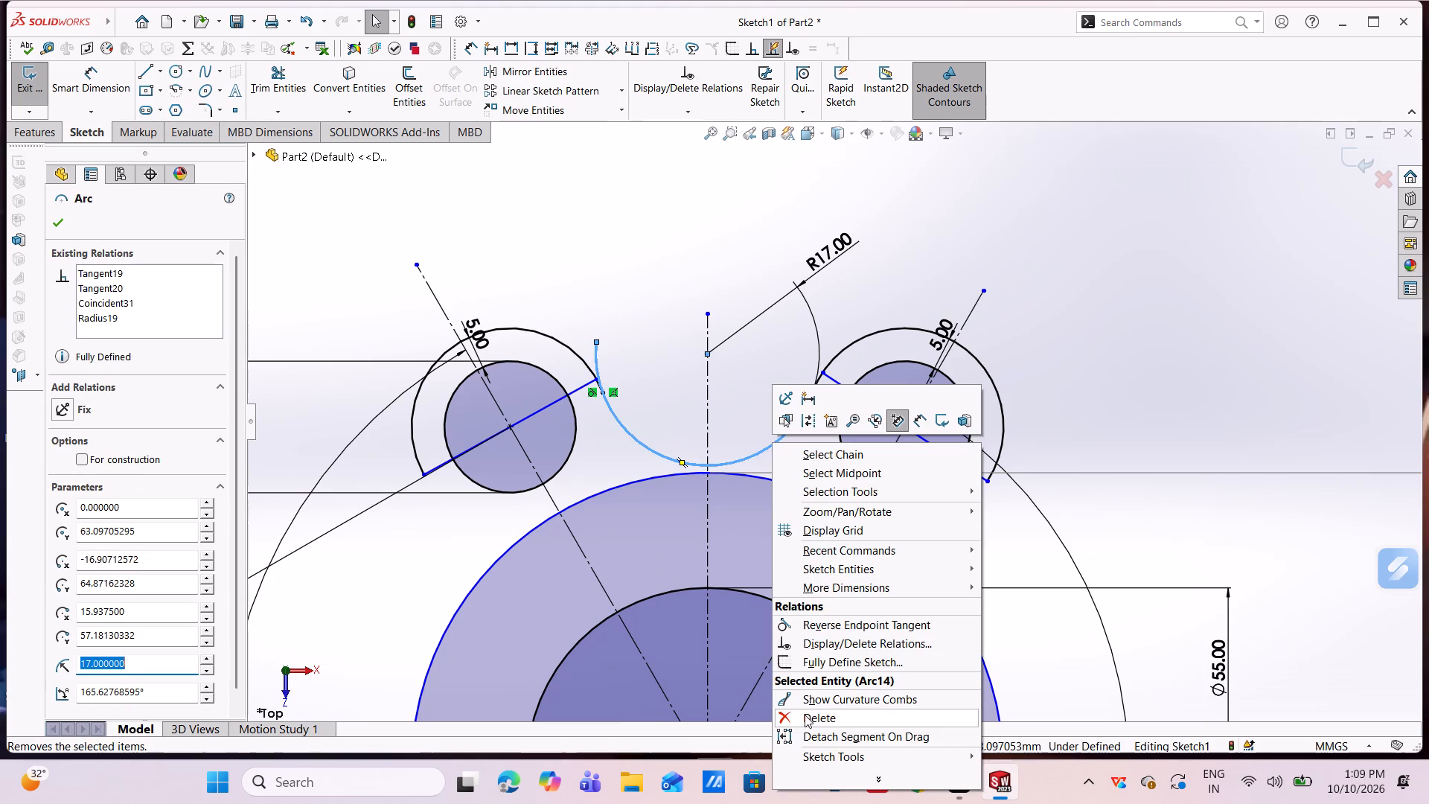
pyautogui.click(805, 715)
pyautogui.click(612, 392)
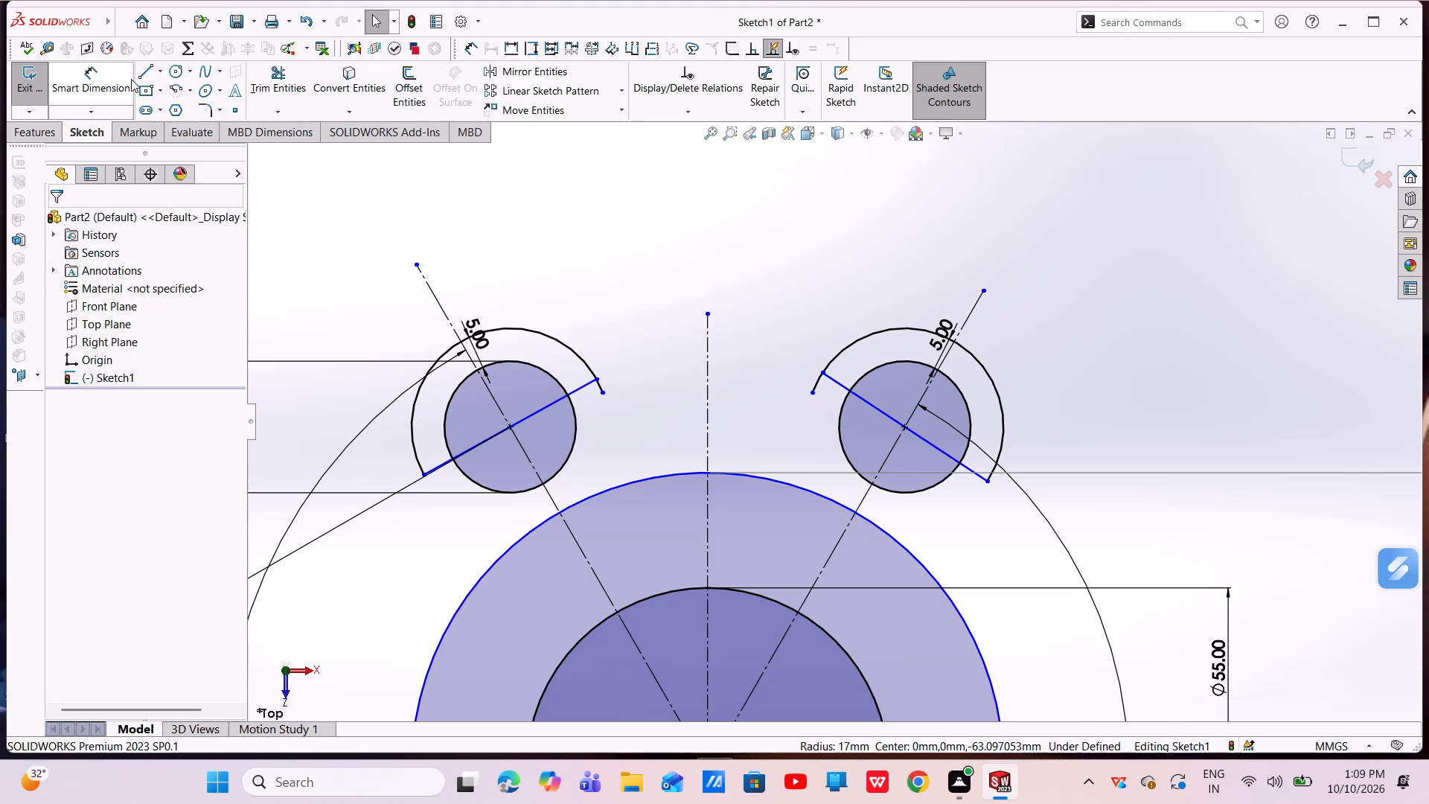
# Sketch a 3 Point Arc of about 23 mm radius from the left diagonal line's inner end to the right offset arc's inner end, bulging downward.
pyautogui.click(194, 88)
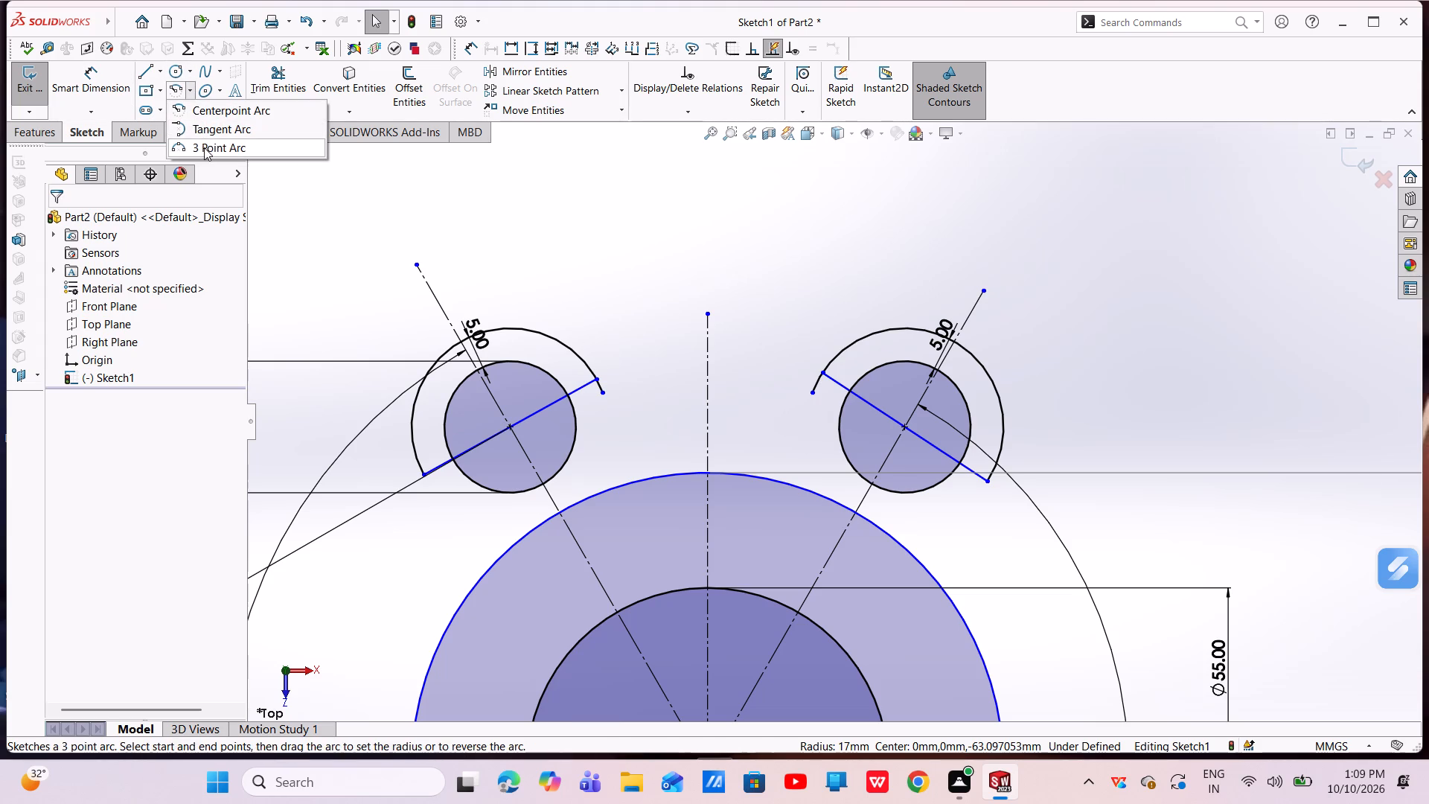
pyautogui.click(204, 147)
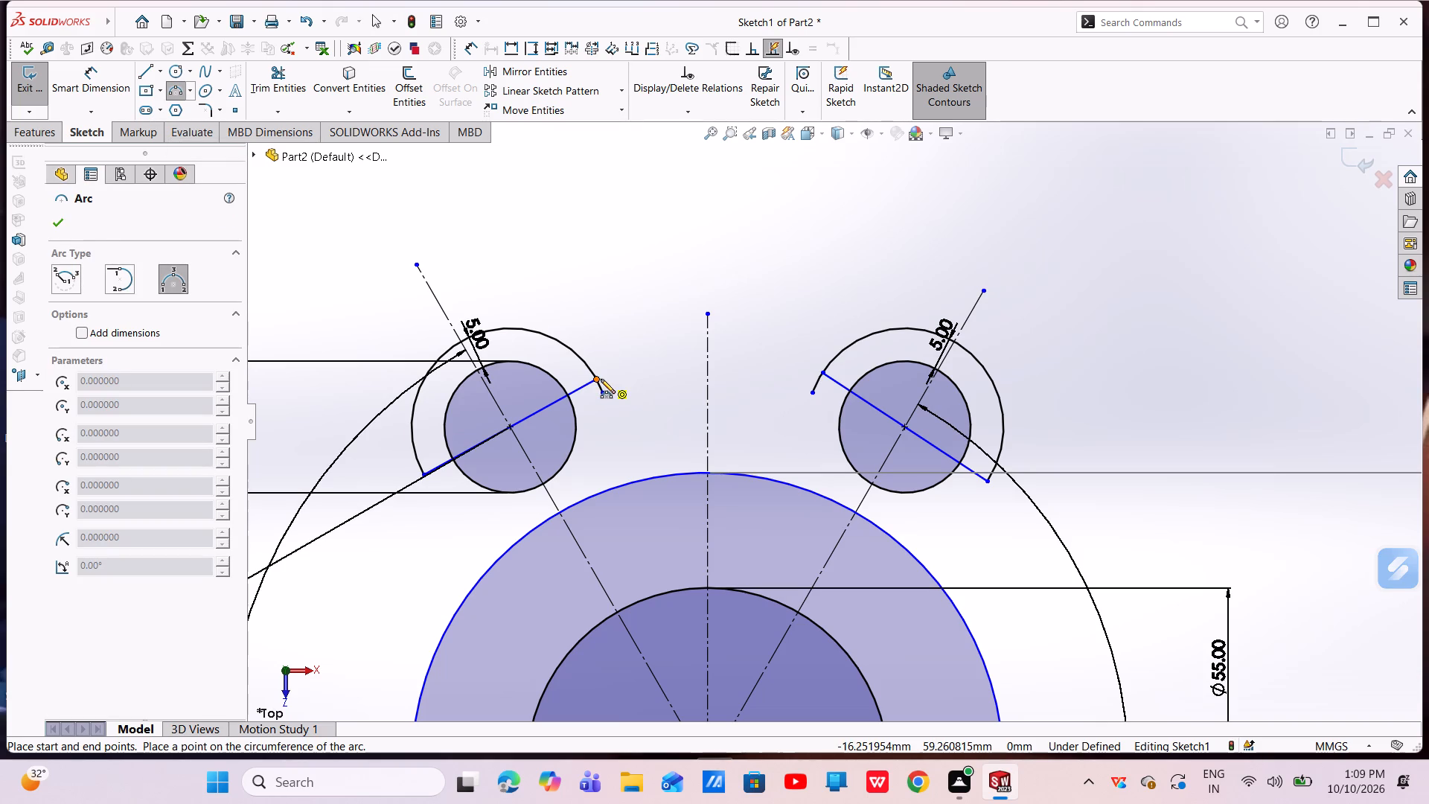
pyautogui.click(600, 379)
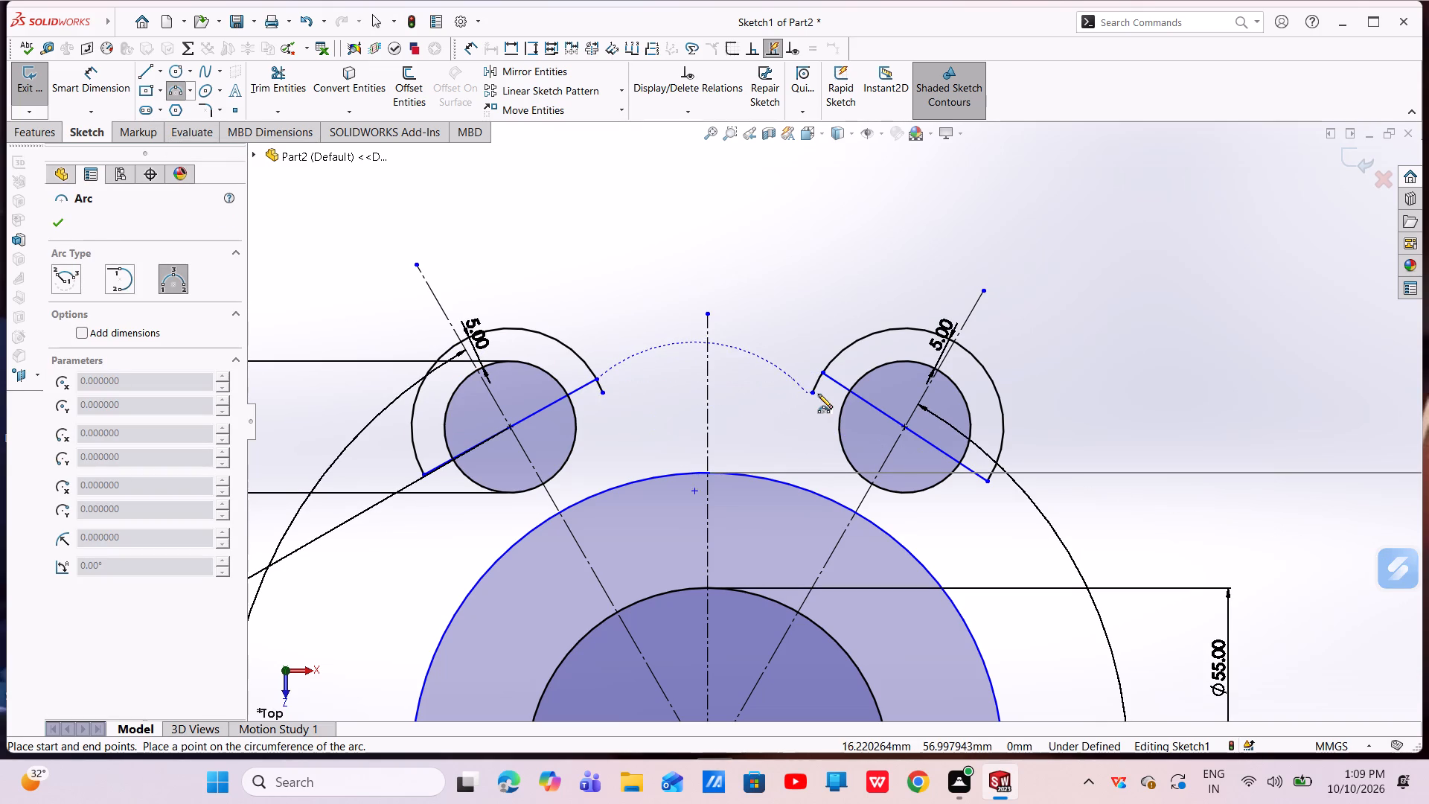
pyautogui.click(813, 393)
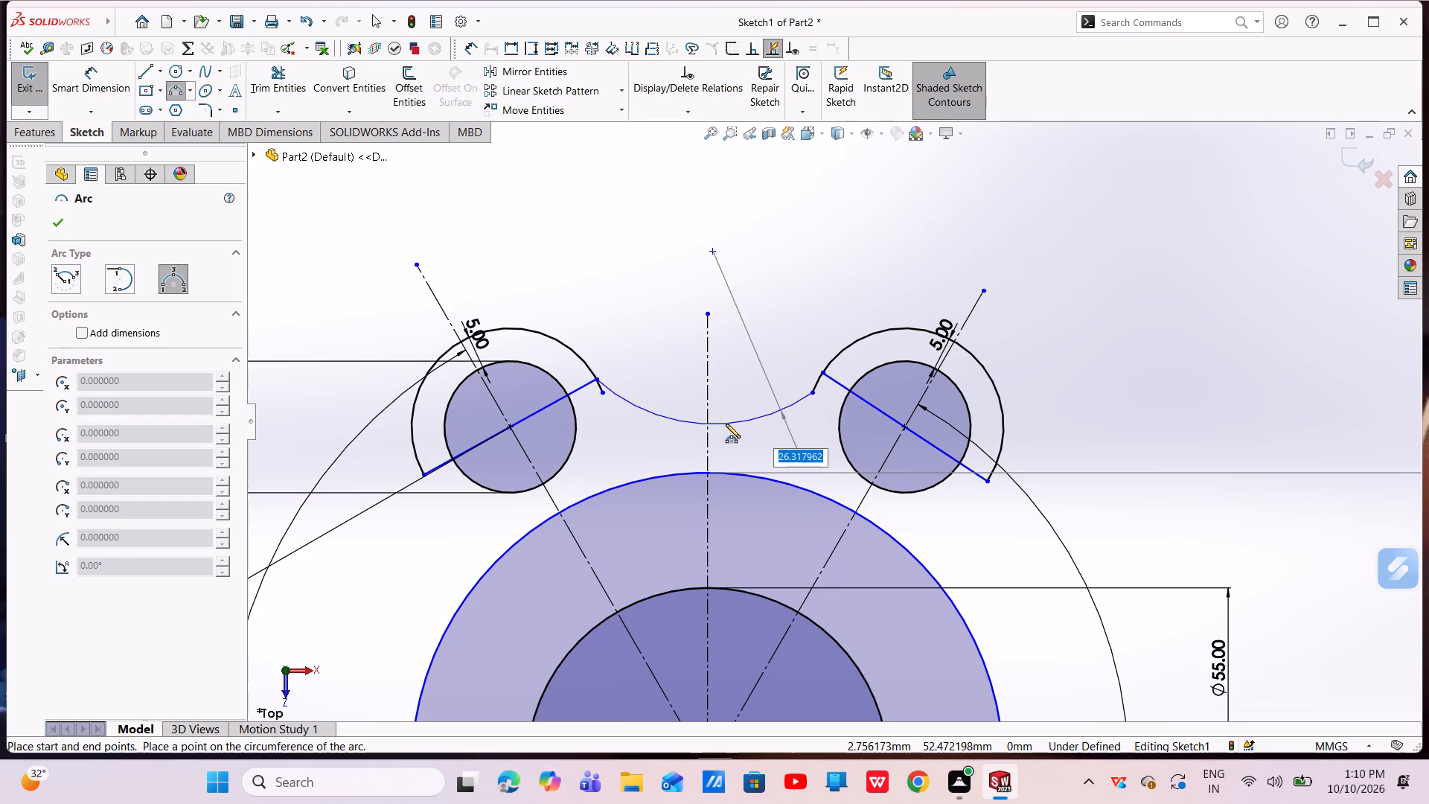
pyautogui.click(704, 428)
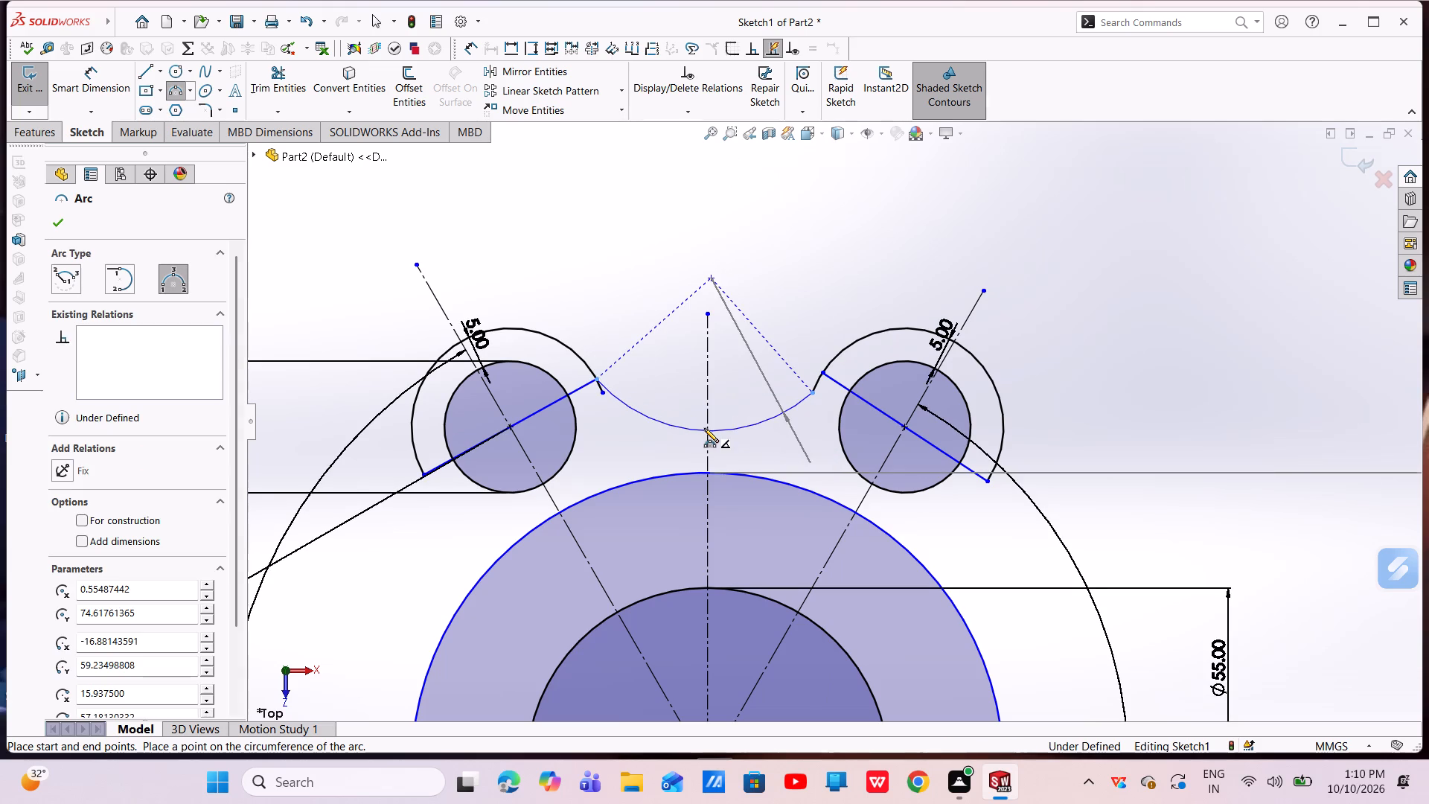
pyautogui.click(59, 220)
# Dimension the new connecting arc's radius as 17 mm.
pyautogui.click(91, 68)
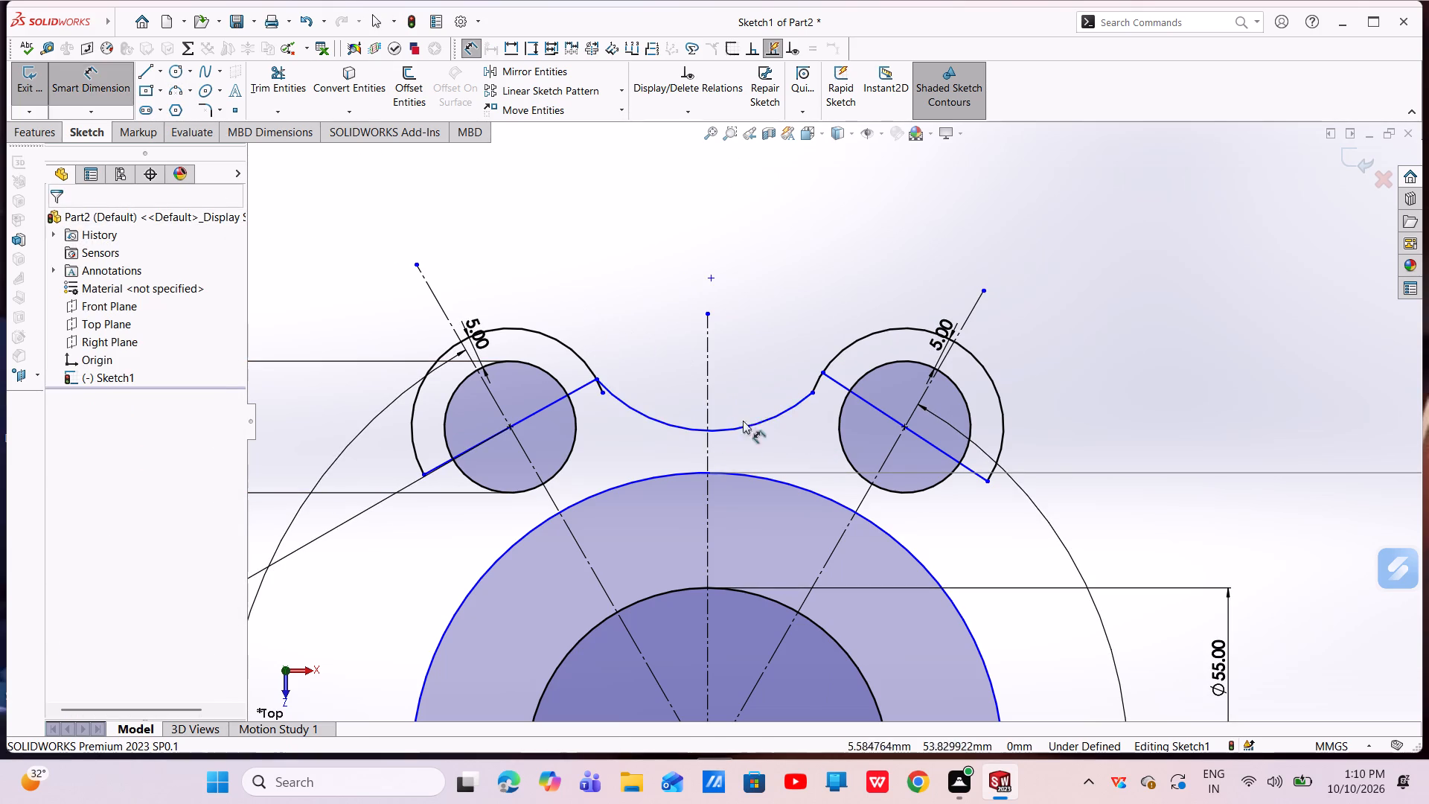
pyautogui.click(739, 425)
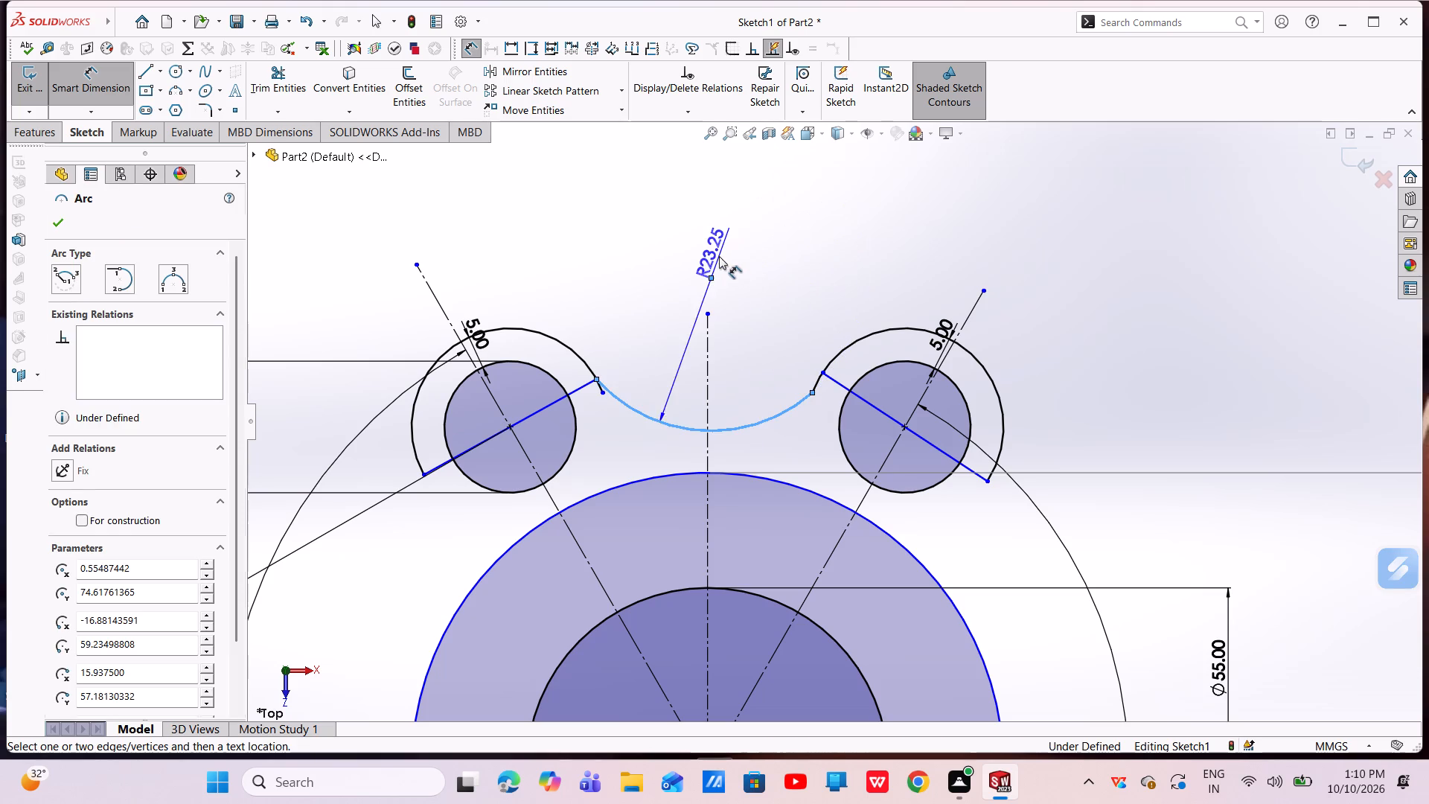
pyautogui.click(717, 255)
pyautogui.press('BackSpace')
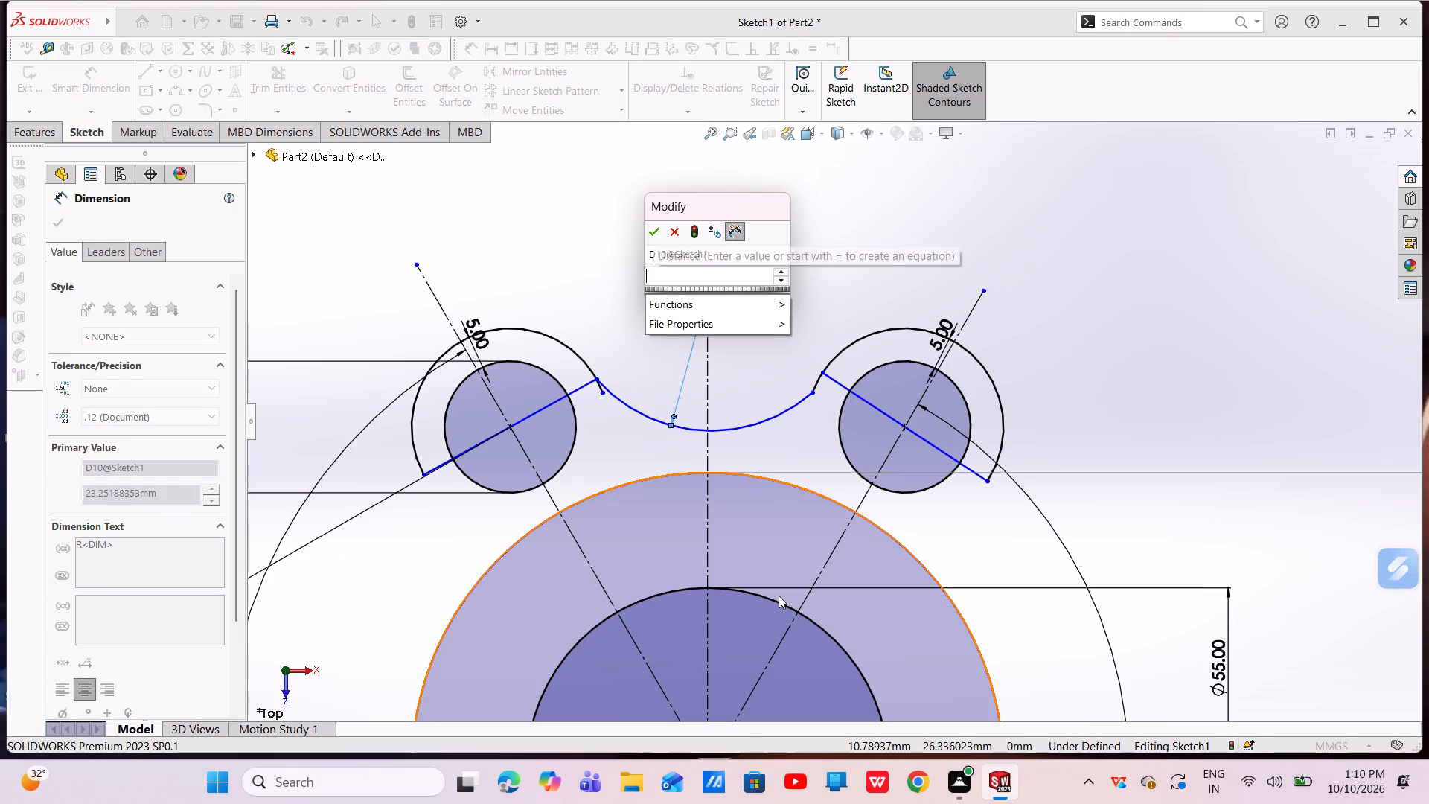
pyautogui.write('17')
pyautogui.press('Return')
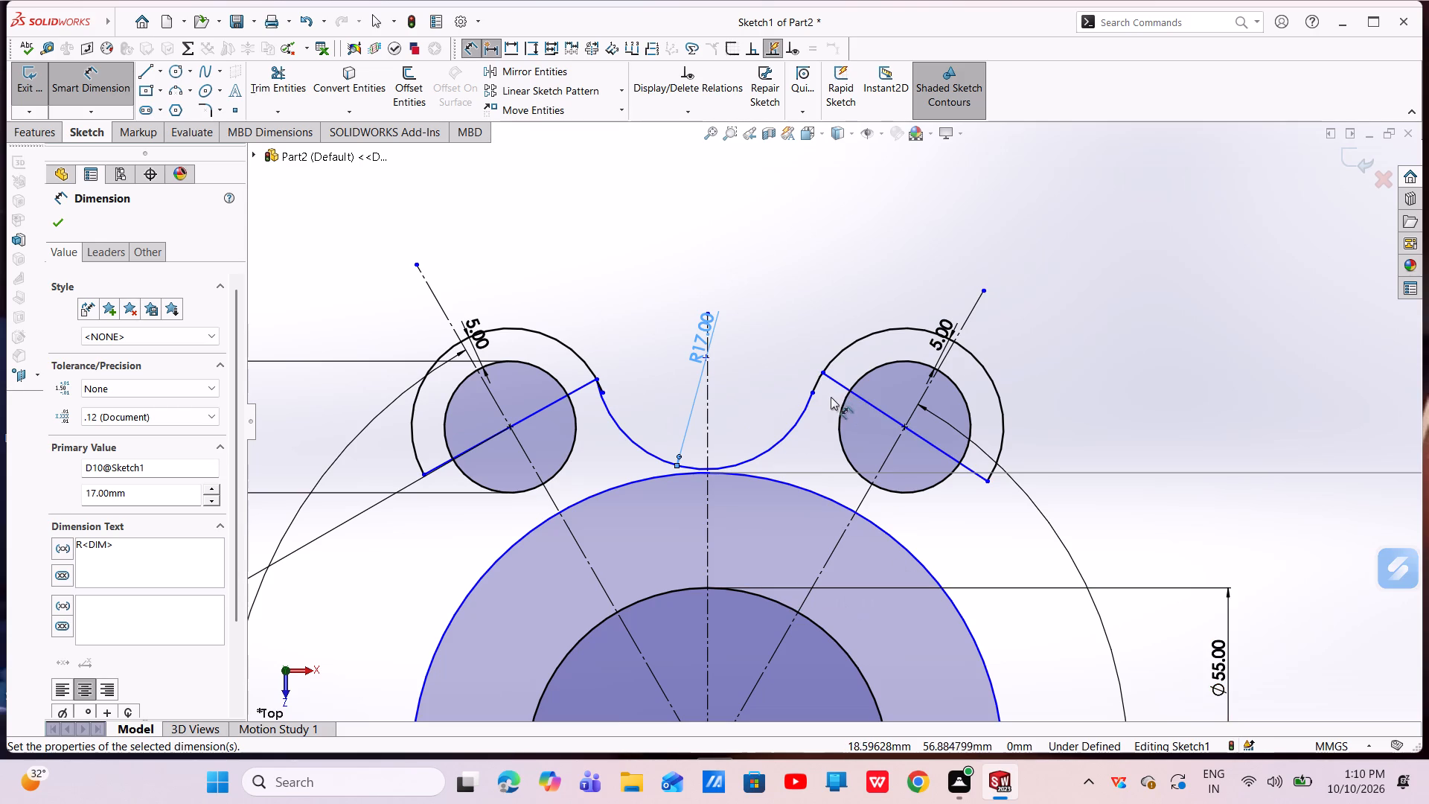
pyautogui.press('Escape')
pyautogui.scroll(-2, 751, 423)
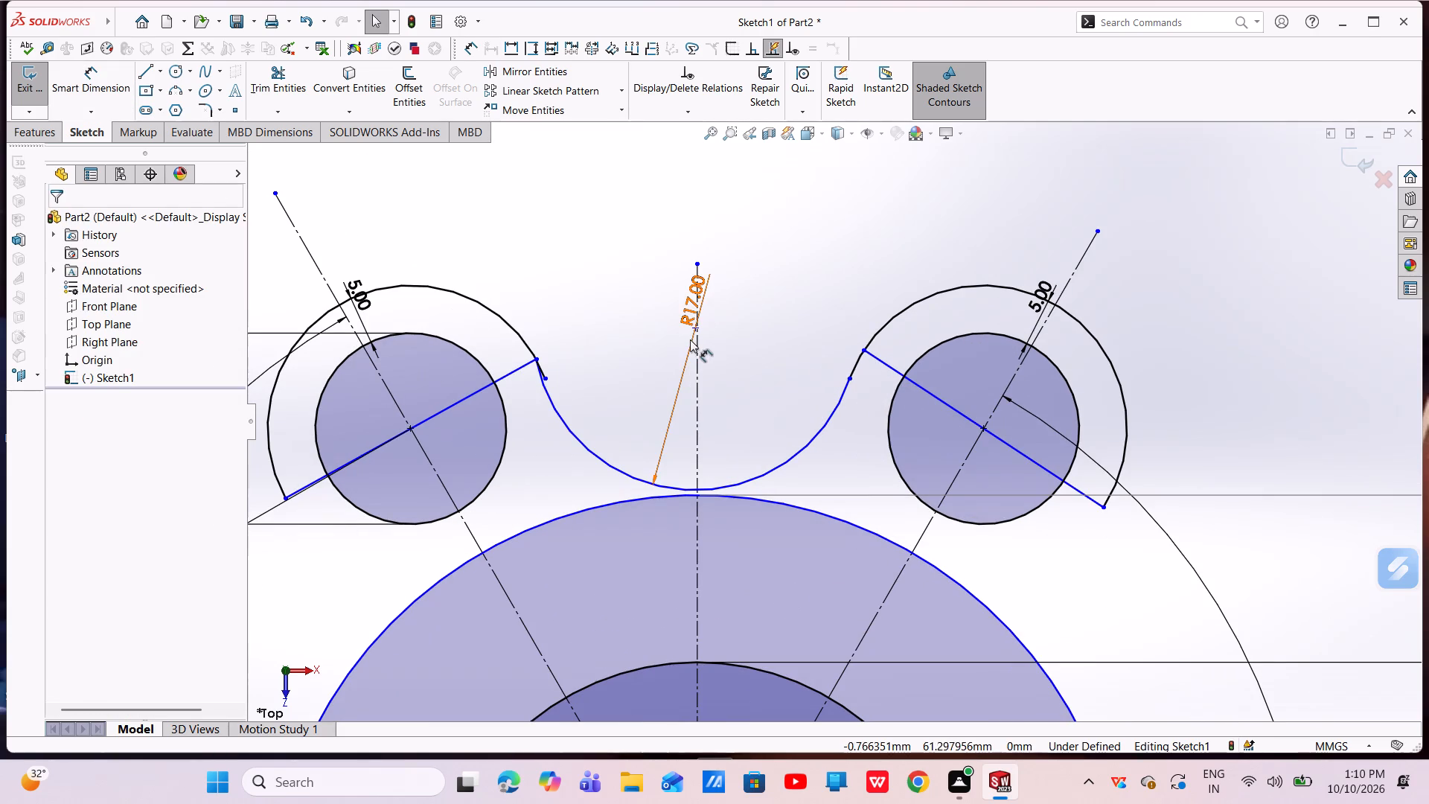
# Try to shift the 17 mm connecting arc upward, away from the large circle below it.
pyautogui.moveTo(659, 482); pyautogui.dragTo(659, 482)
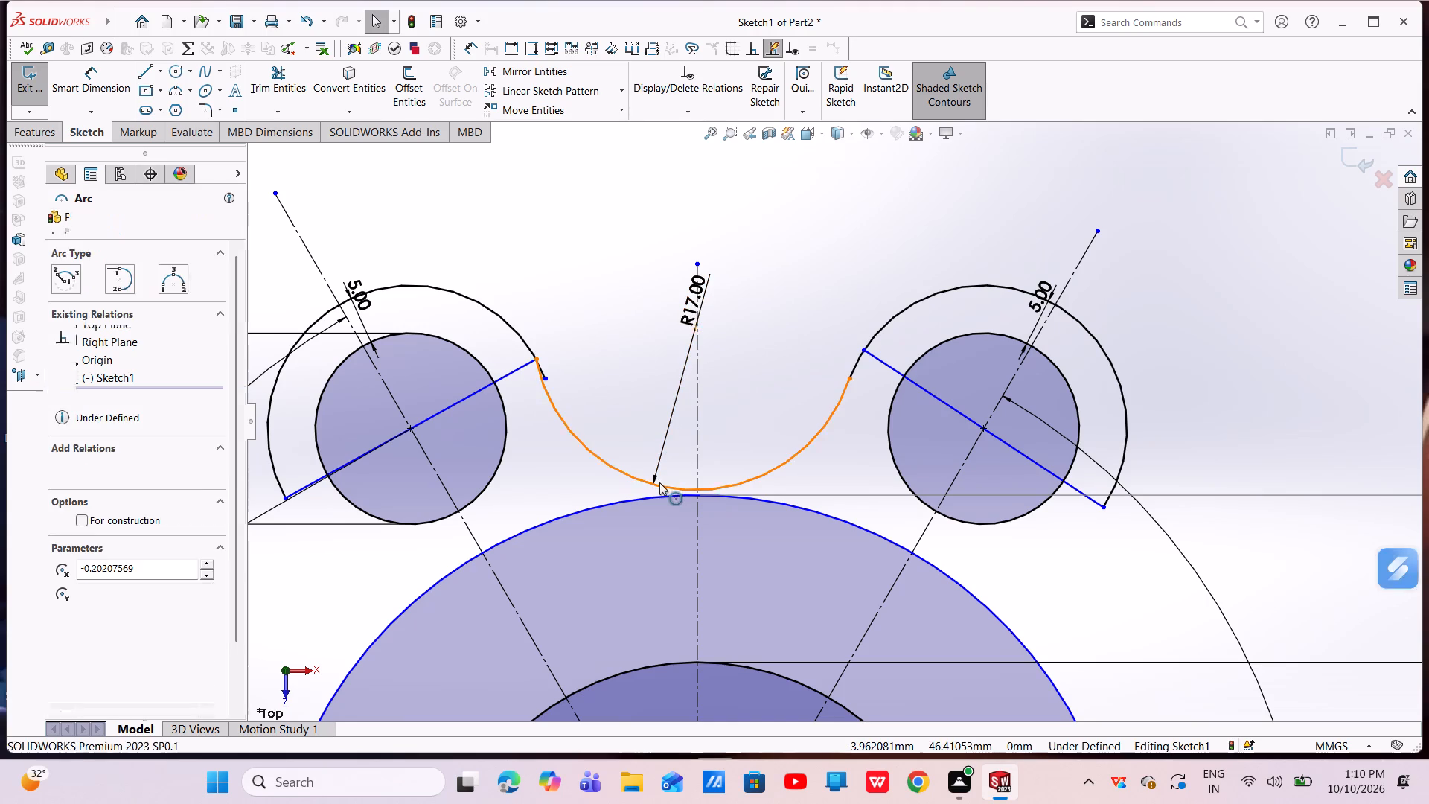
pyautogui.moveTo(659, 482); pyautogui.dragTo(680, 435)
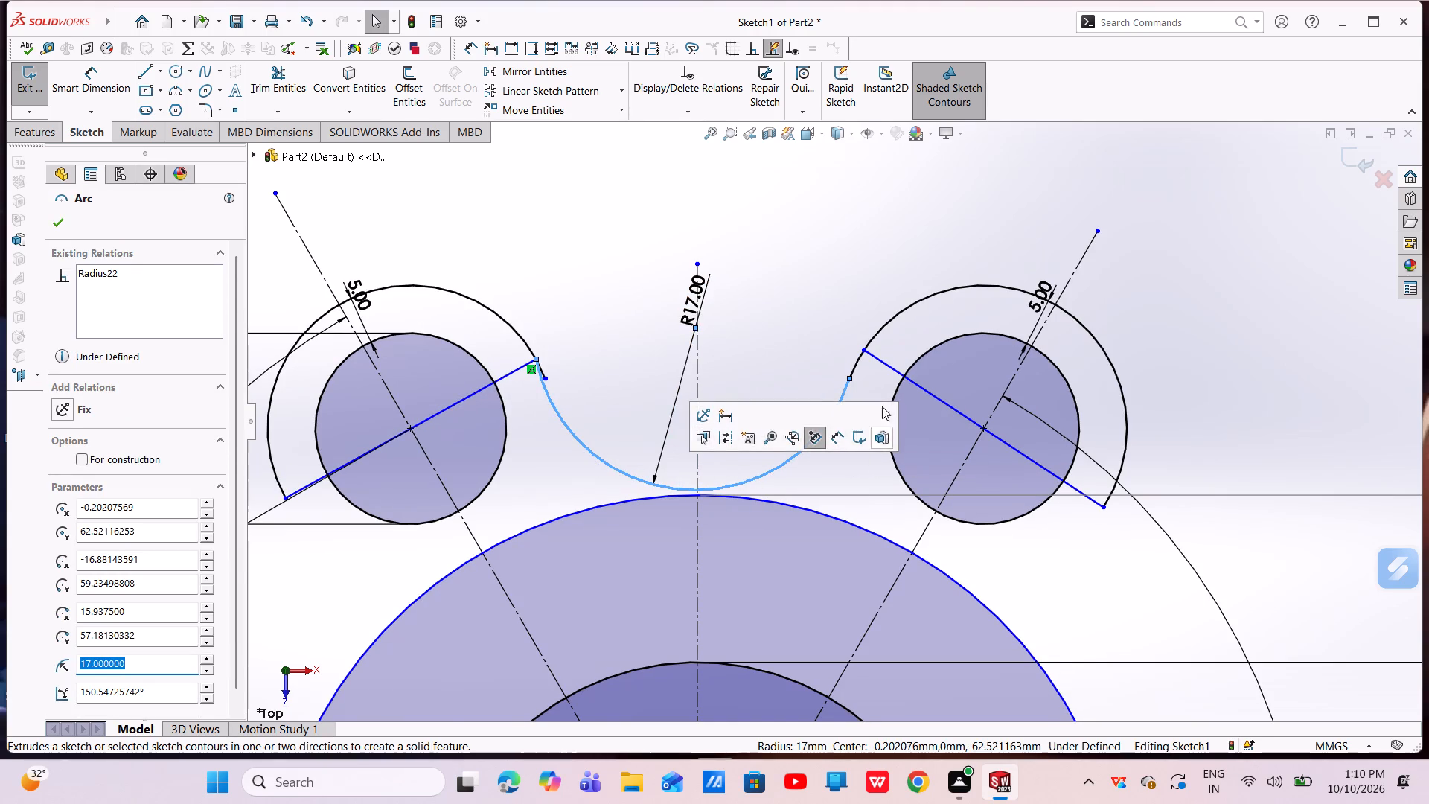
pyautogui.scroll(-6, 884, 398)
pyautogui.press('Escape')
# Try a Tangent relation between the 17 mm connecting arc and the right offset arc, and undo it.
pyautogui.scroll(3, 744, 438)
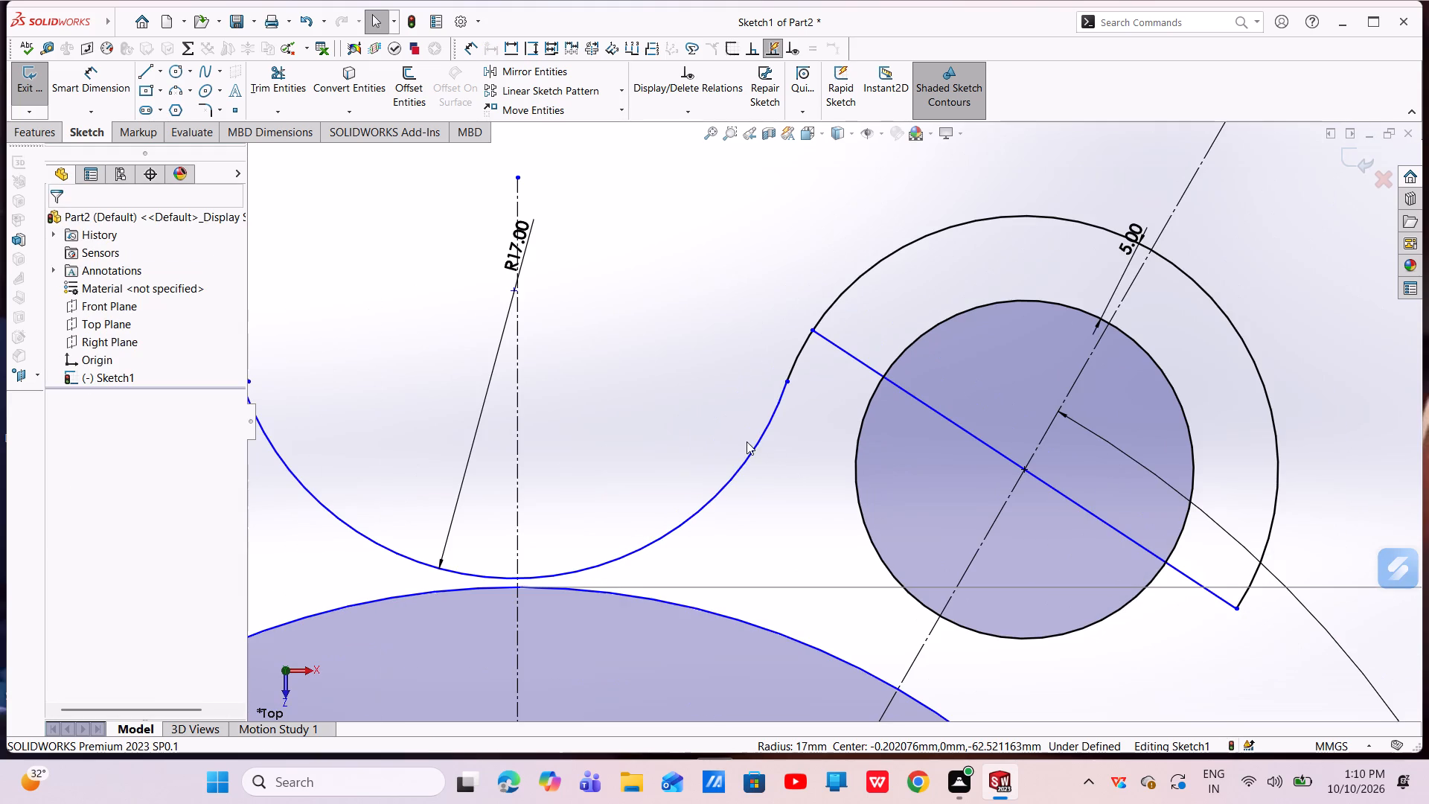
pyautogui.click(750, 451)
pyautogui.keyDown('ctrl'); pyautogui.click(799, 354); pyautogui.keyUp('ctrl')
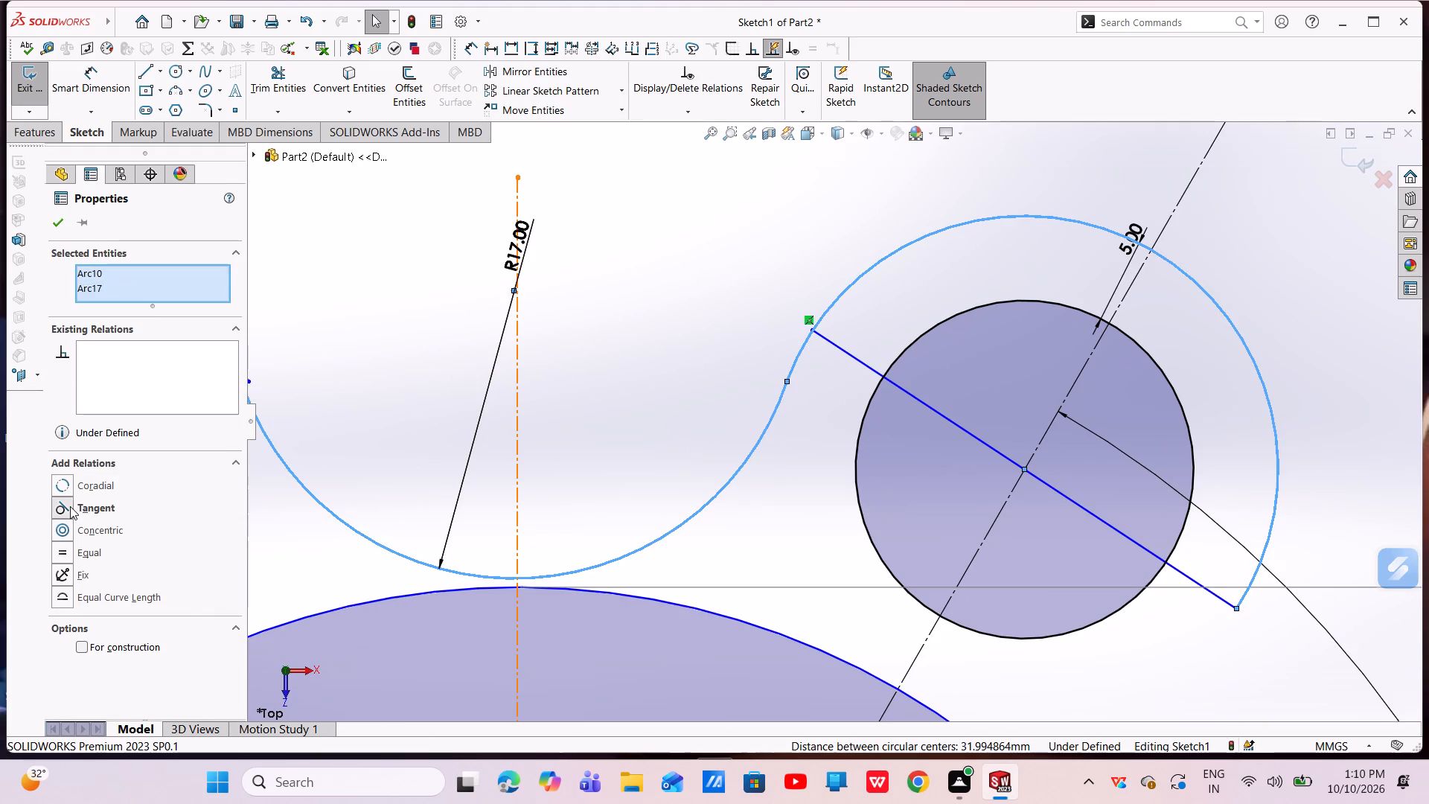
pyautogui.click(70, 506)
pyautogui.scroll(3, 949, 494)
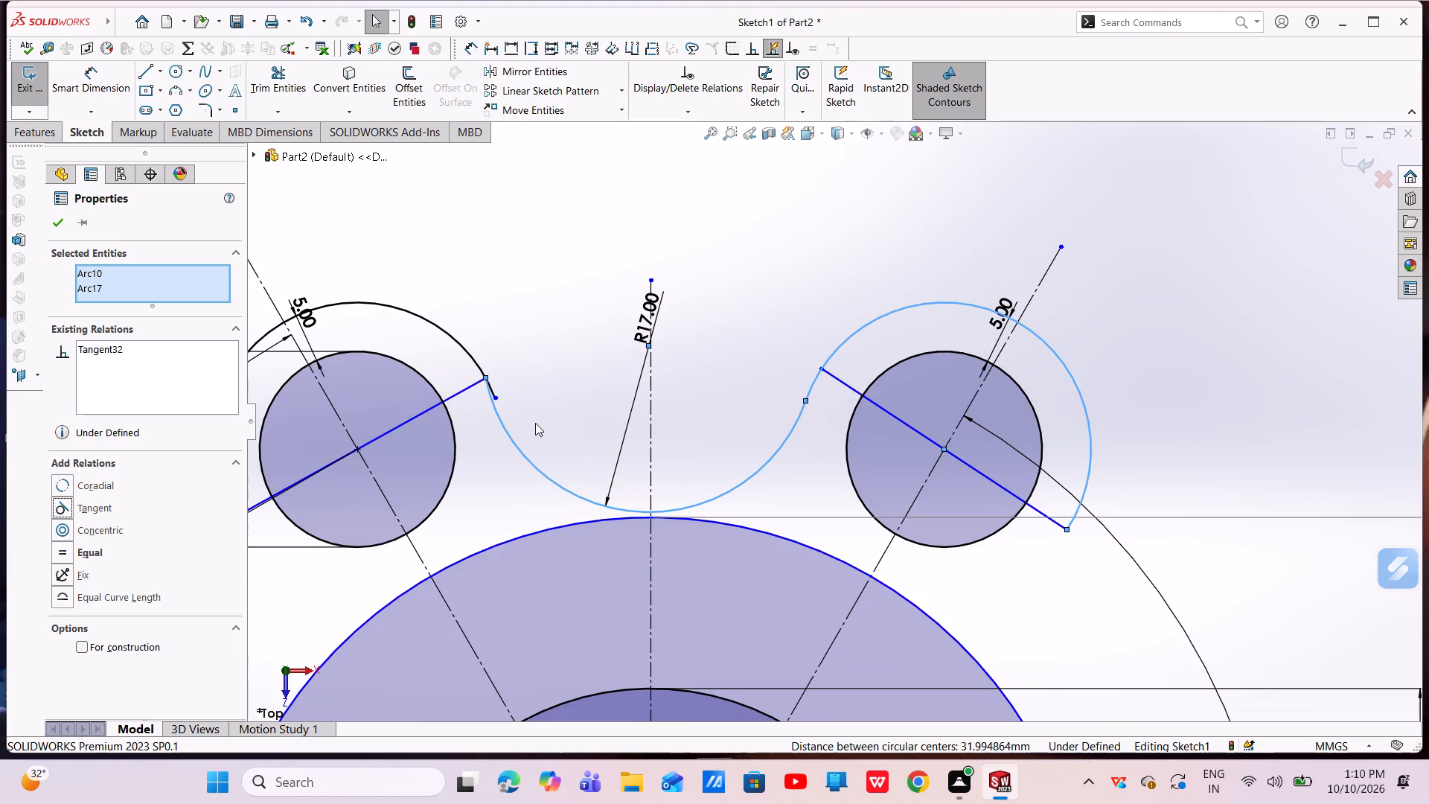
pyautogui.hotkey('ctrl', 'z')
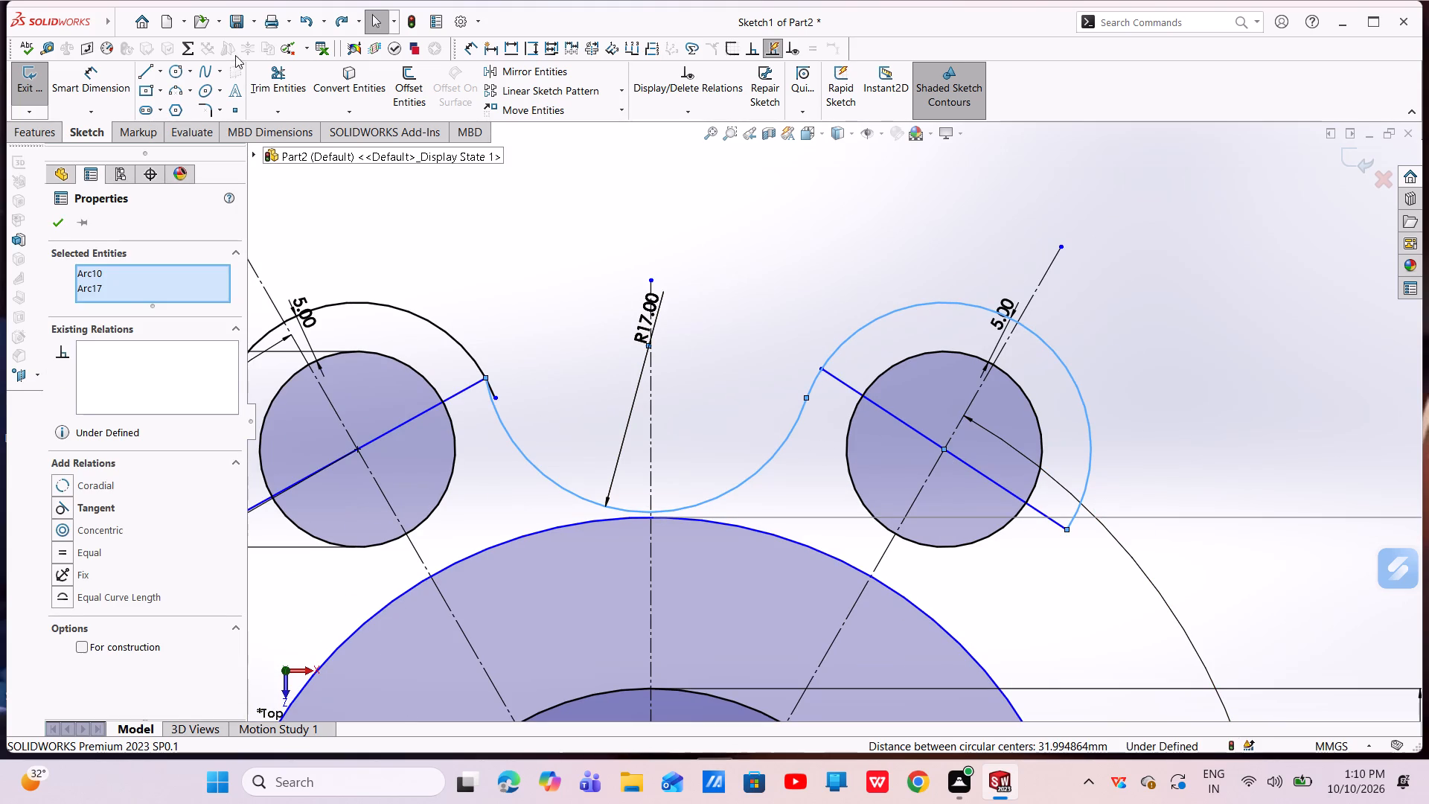
# Power-trim the short piece of the right offset arc between the diagonal line's inner end and the 17 mm arc's end.
pyautogui.click(274, 65)
pyautogui.moveTo(794, 367); pyautogui.dragTo(816, 386)
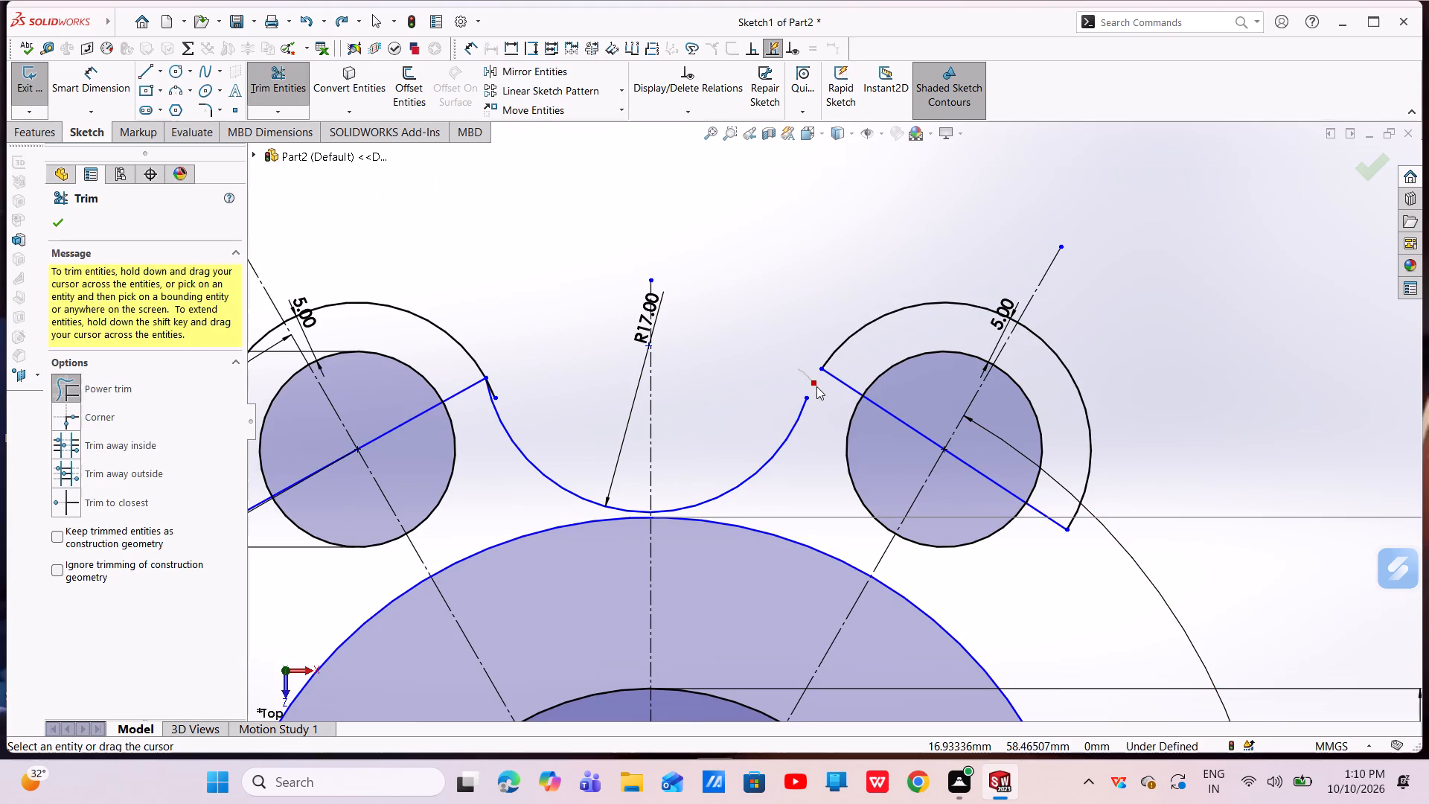
pyautogui.moveTo(816, 386); pyautogui.dragTo(825, 395)
pyautogui.press('Escape')
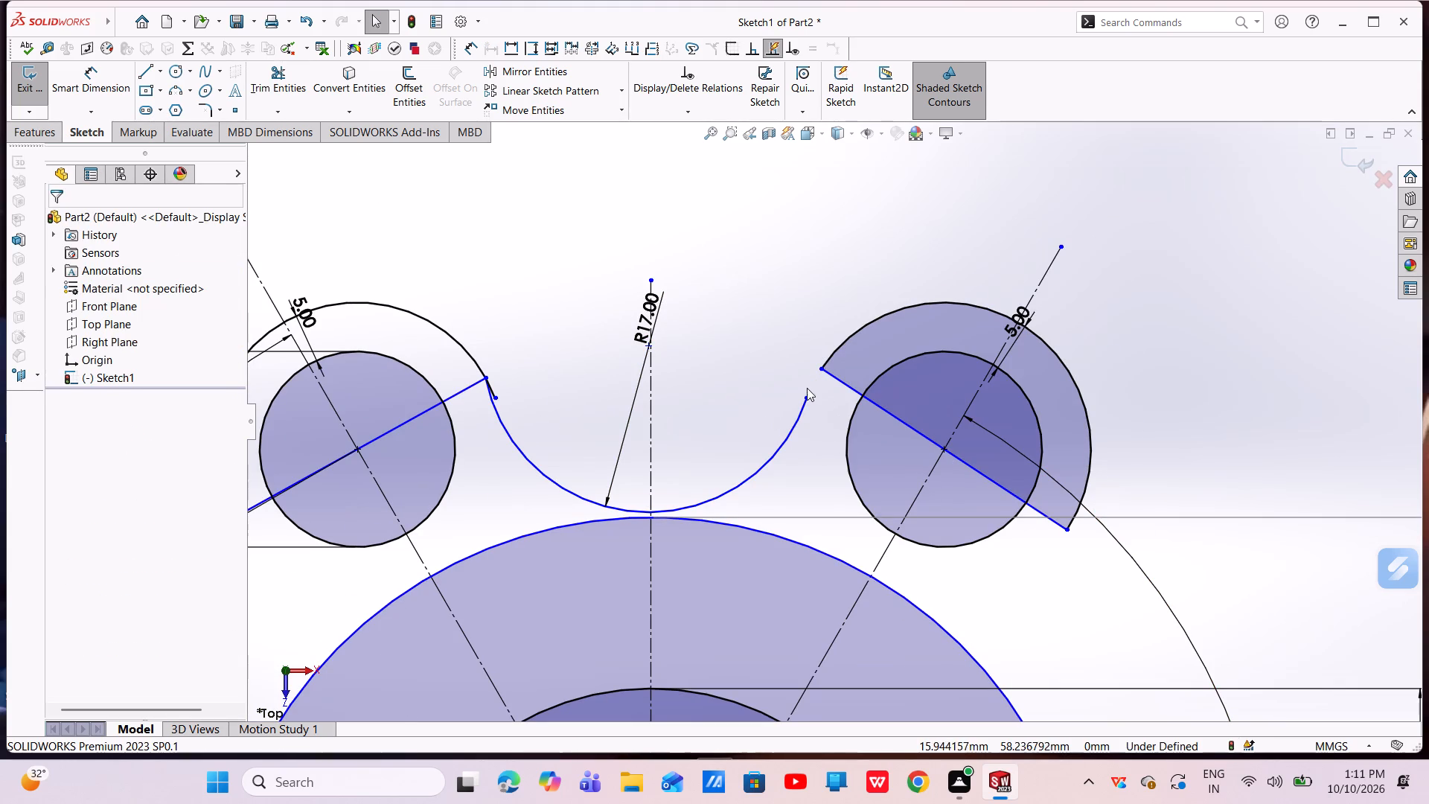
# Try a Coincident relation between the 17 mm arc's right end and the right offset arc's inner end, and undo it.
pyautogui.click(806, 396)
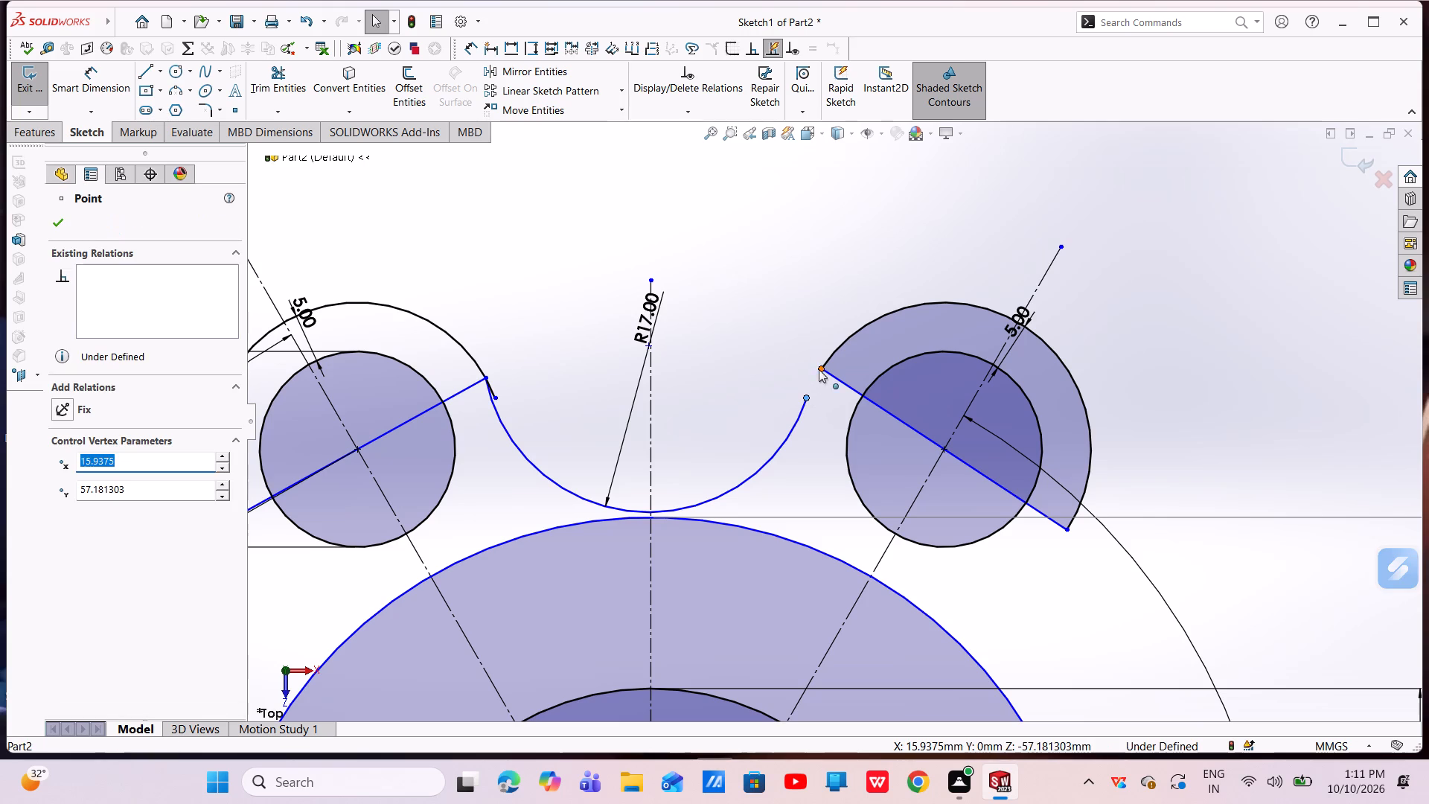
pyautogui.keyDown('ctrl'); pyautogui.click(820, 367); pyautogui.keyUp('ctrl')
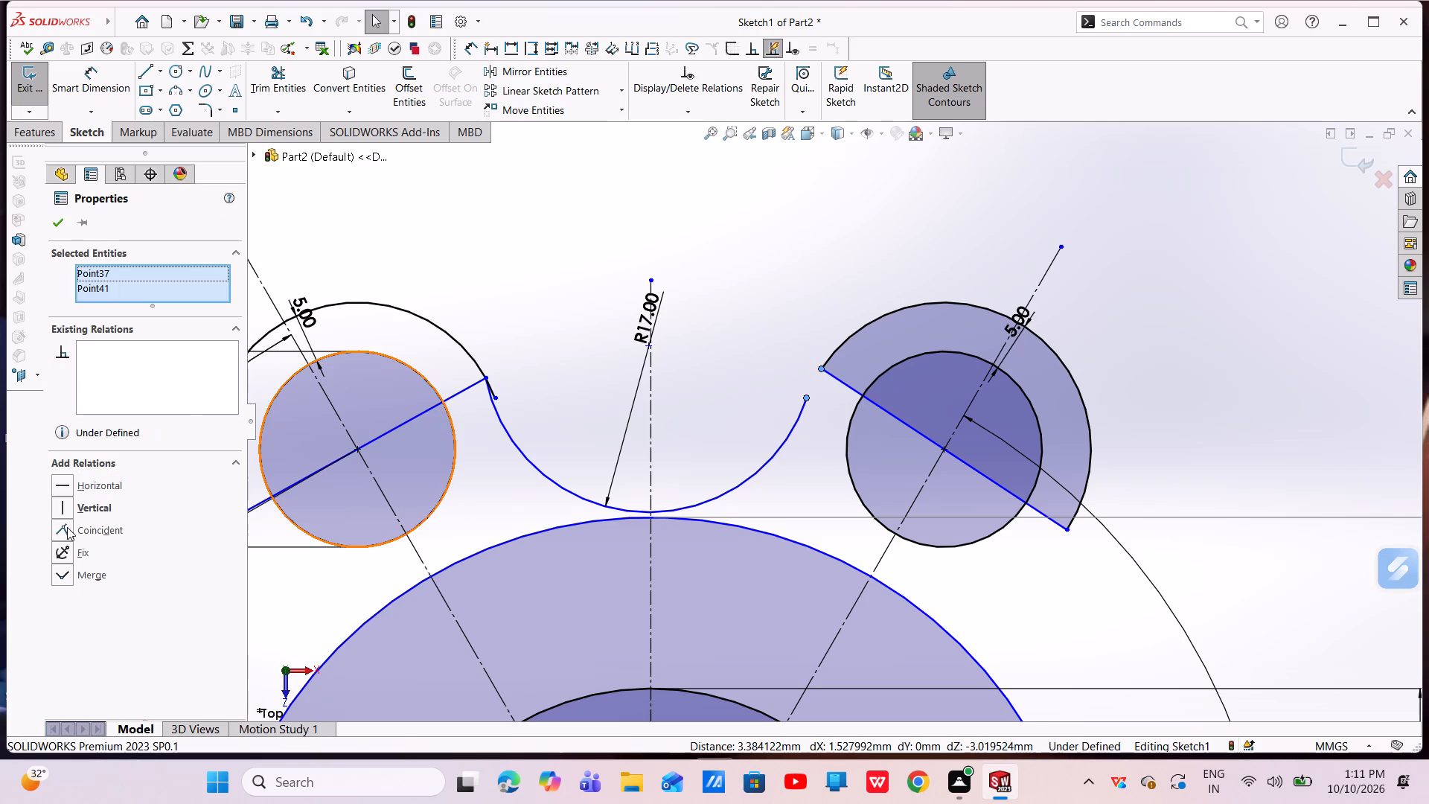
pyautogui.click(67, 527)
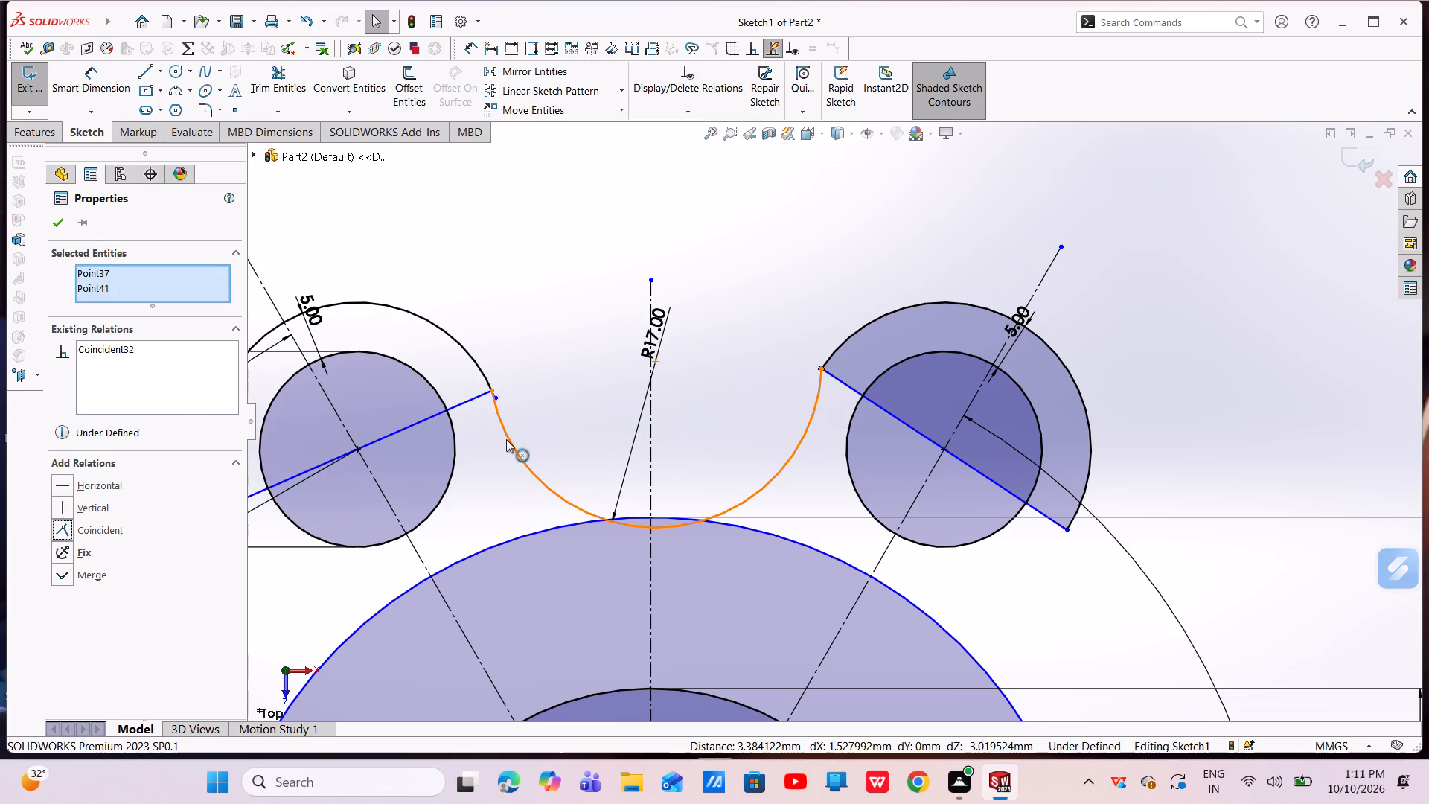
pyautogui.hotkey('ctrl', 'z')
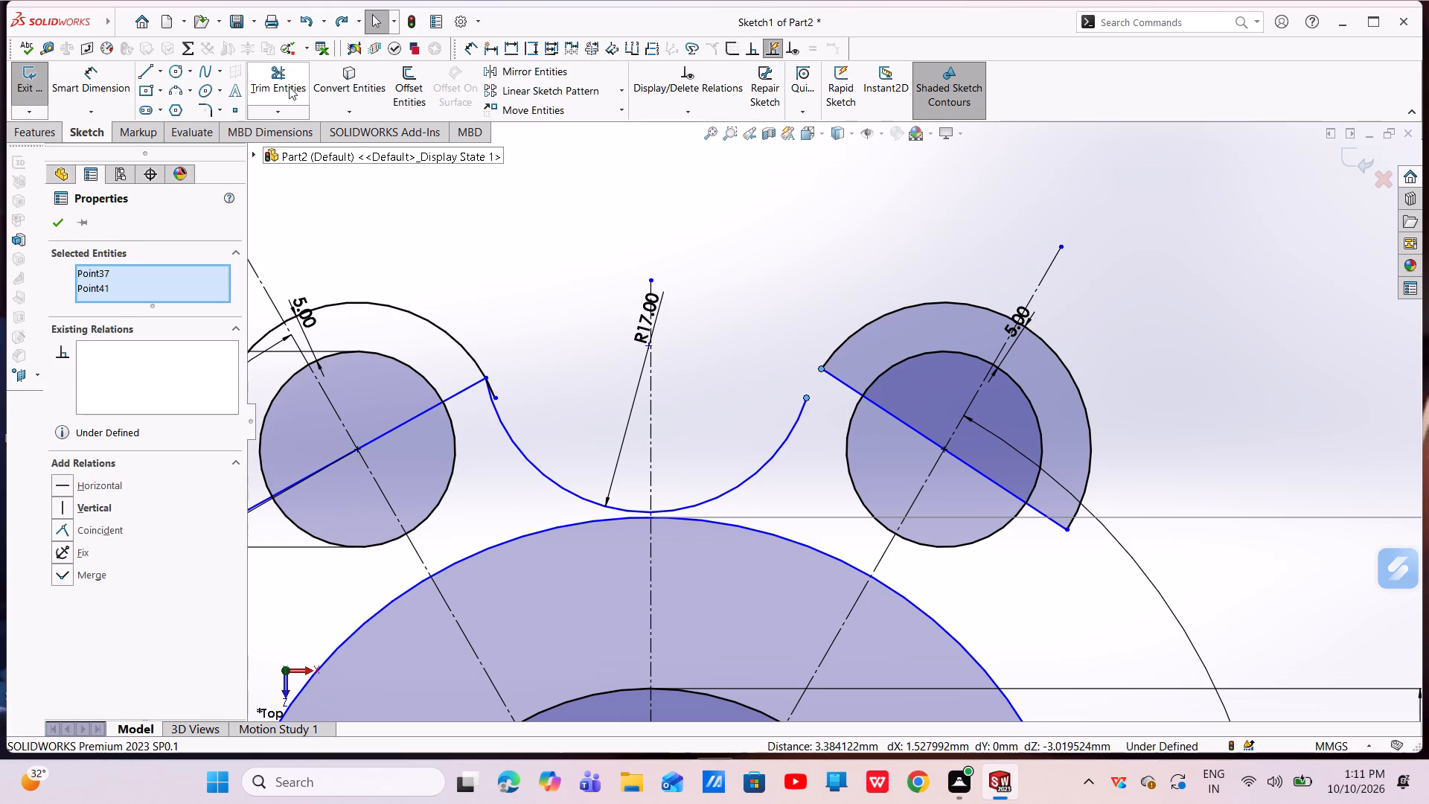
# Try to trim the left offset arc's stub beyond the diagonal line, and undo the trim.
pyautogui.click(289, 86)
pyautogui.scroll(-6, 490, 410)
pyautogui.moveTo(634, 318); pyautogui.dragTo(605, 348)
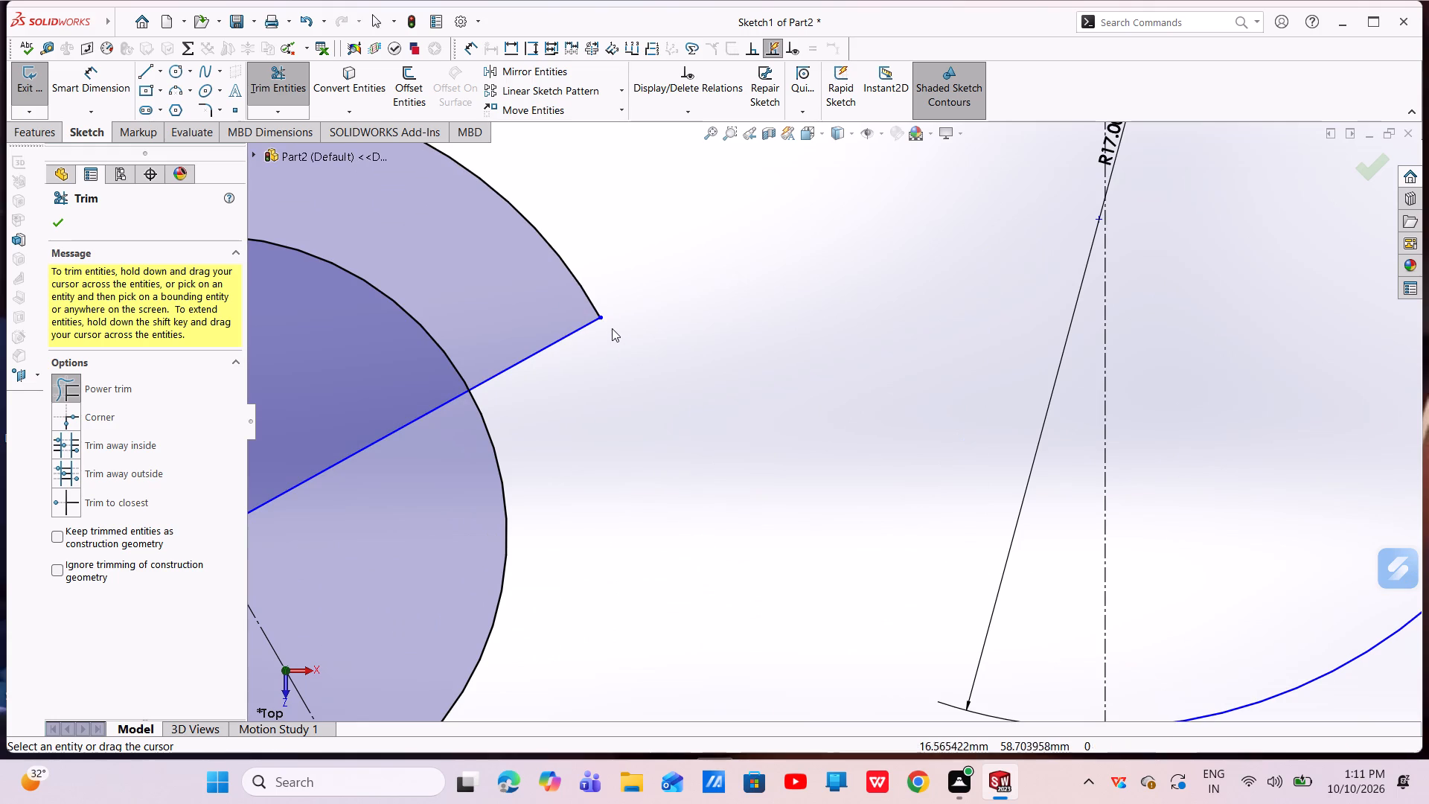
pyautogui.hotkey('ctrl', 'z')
# Power-trim the left offset arc's short stub extending past its junction with the 17 mm arc.
pyautogui.moveTo(639, 328); pyautogui.dragTo(621, 360)
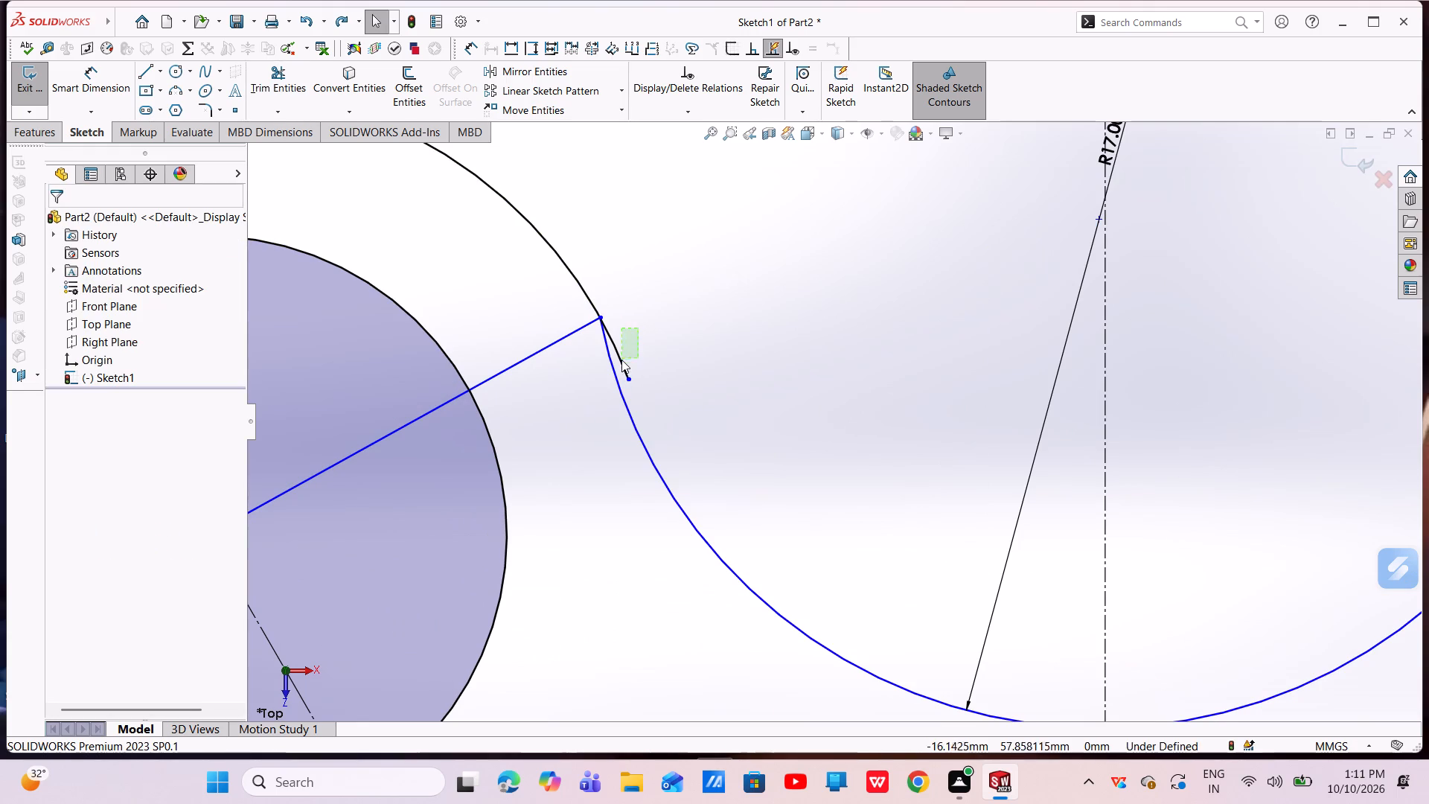
pyautogui.moveTo(621, 360); pyautogui.dragTo(621, 363)
pyautogui.click(294, 80)
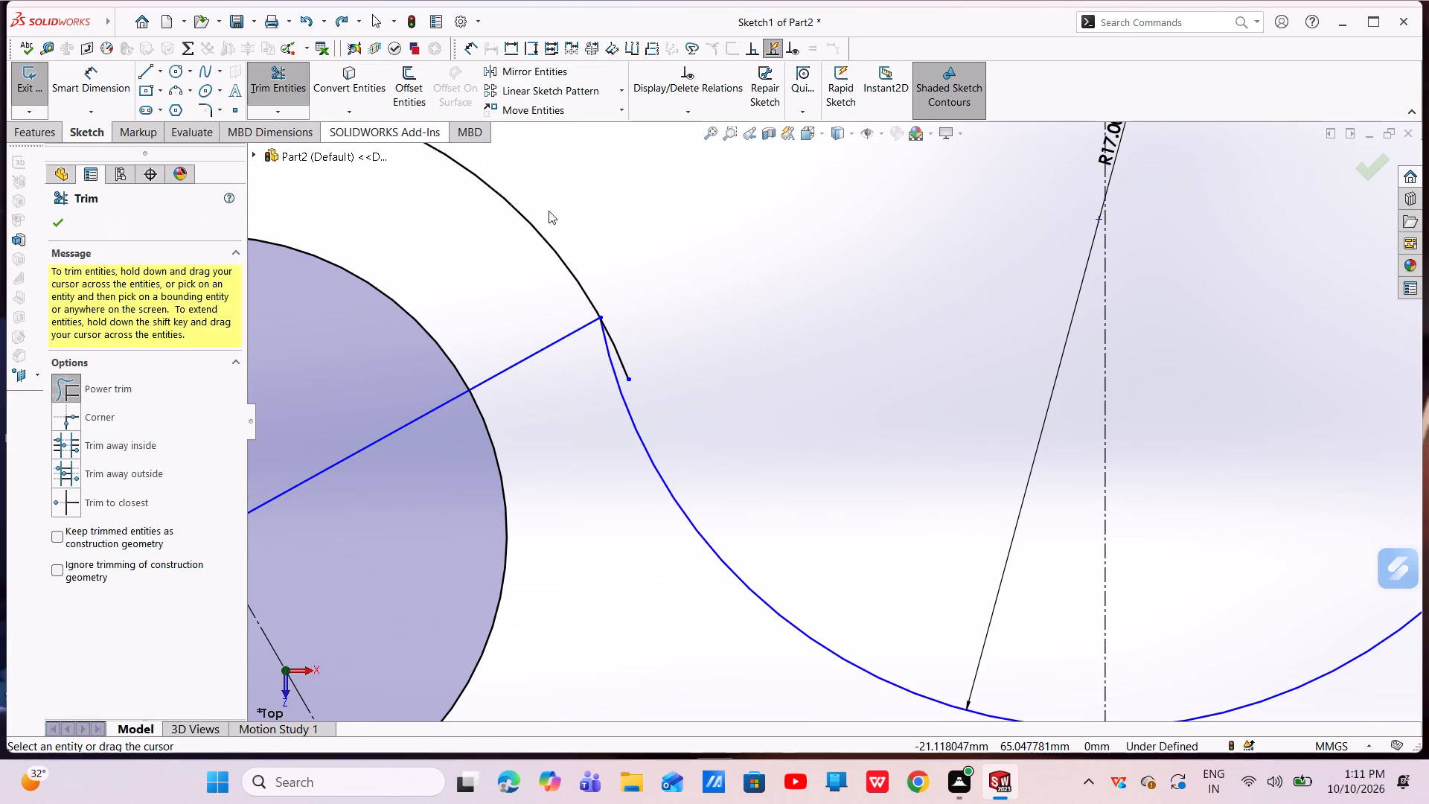
pyautogui.moveTo(633, 301); pyautogui.dragTo(620, 363)
pyautogui.scroll(3, 685, 310)
pyautogui.press('Escape')
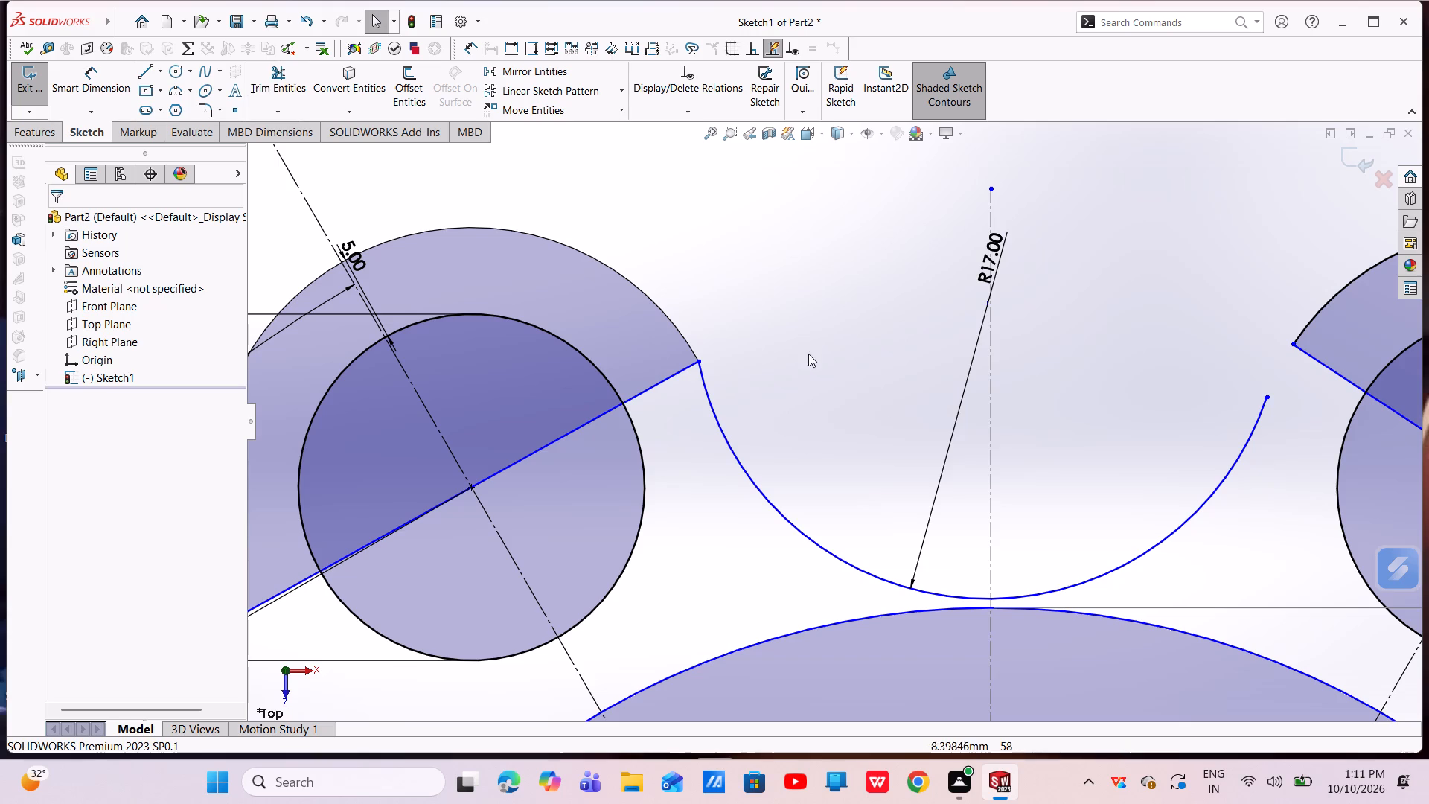
# Power-trim away all segments of the diagonal line crossing the upper-left 20 mm circle.
pyautogui.click(287, 74)
pyautogui.moveTo(681, 417); pyautogui.dragTo(650, 357)
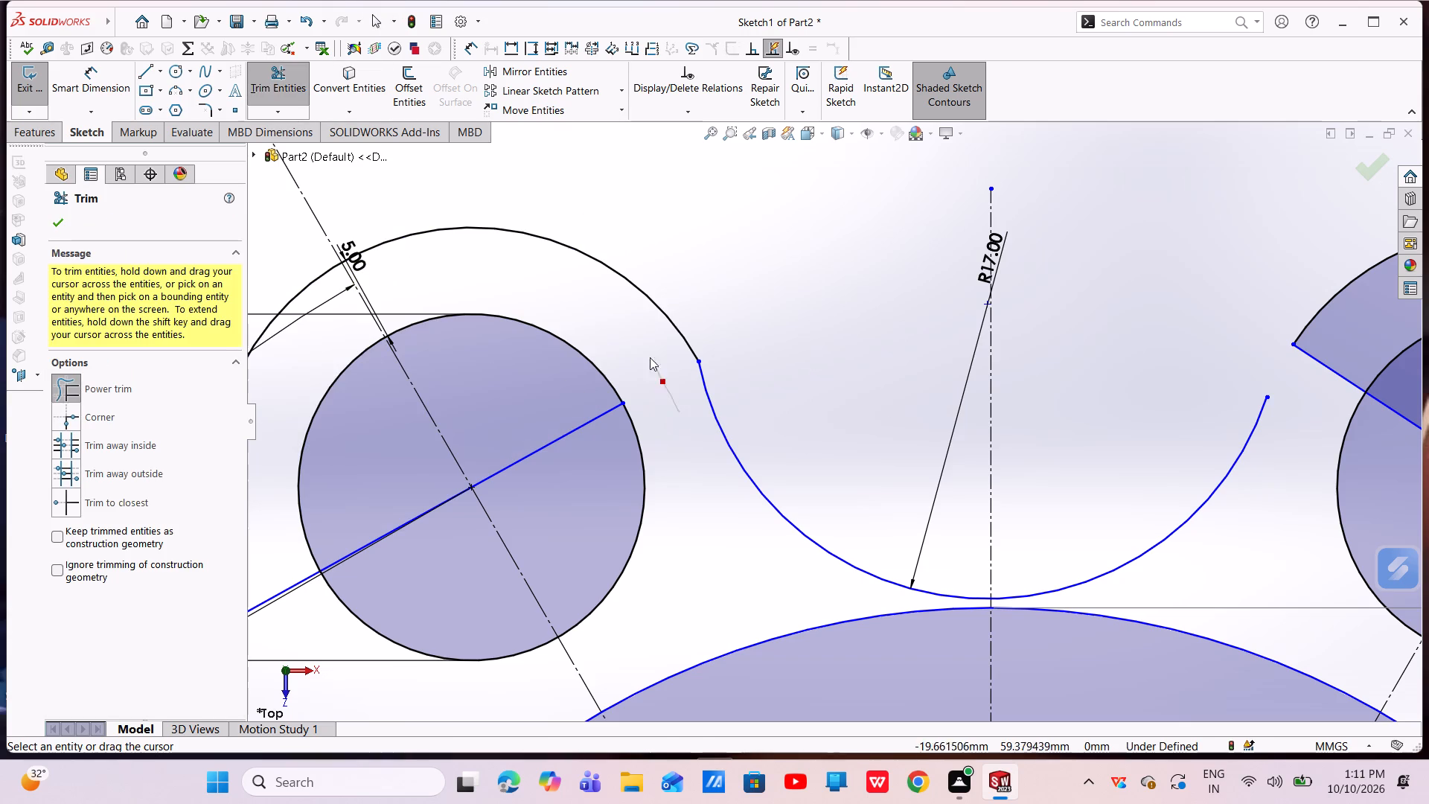
pyautogui.moveTo(650, 357); pyautogui.dragTo(645, 350)
pyautogui.moveTo(558, 494); pyautogui.dragTo(543, 420)
pyautogui.moveTo(413, 549); pyautogui.dragTo(411, 548)
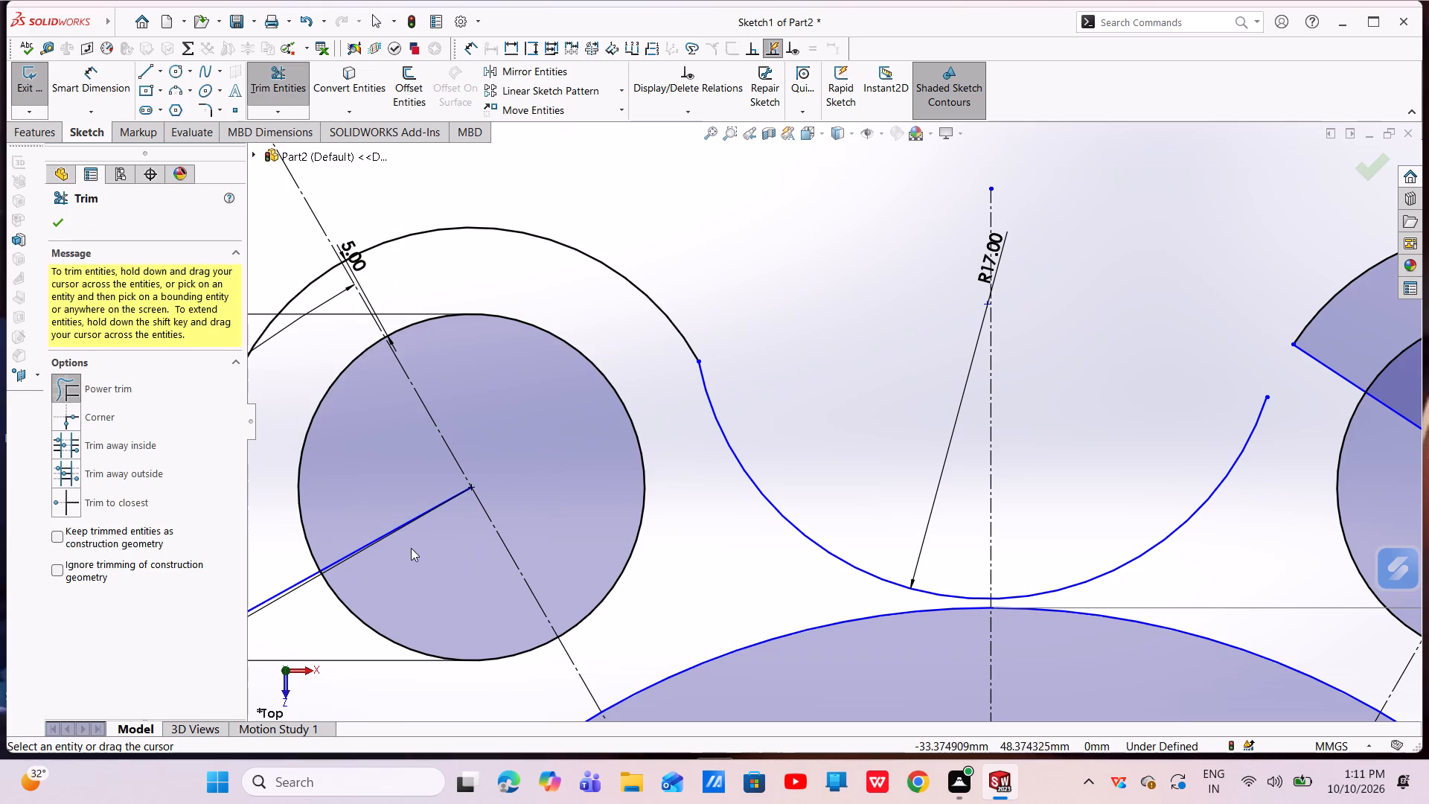
pyautogui.moveTo(411, 548); pyautogui.dragTo(394, 495)
pyautogui.scroll(4, 424, 538)
pyautogui.moveTo(578, 539); pyautogui.dragTo(575, 473)
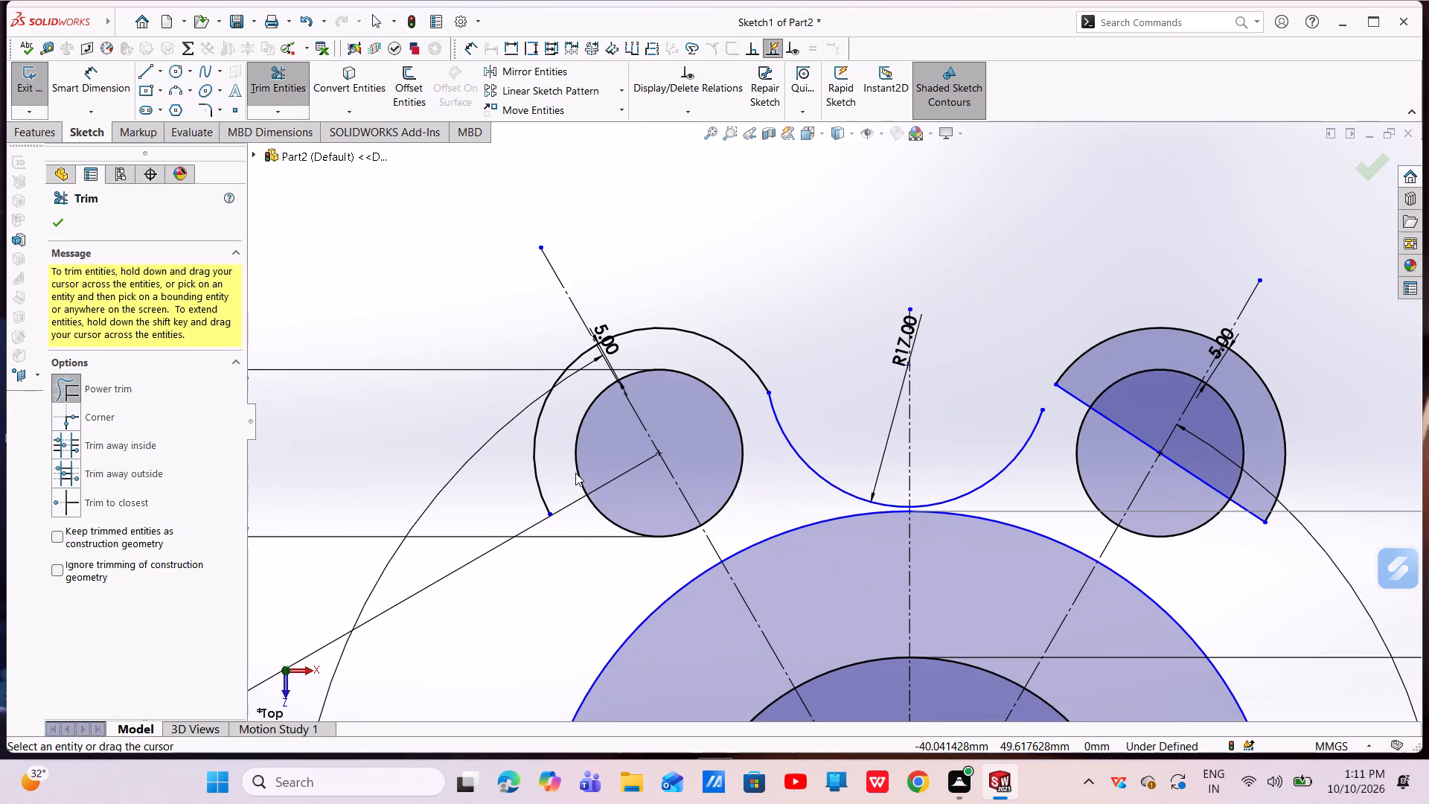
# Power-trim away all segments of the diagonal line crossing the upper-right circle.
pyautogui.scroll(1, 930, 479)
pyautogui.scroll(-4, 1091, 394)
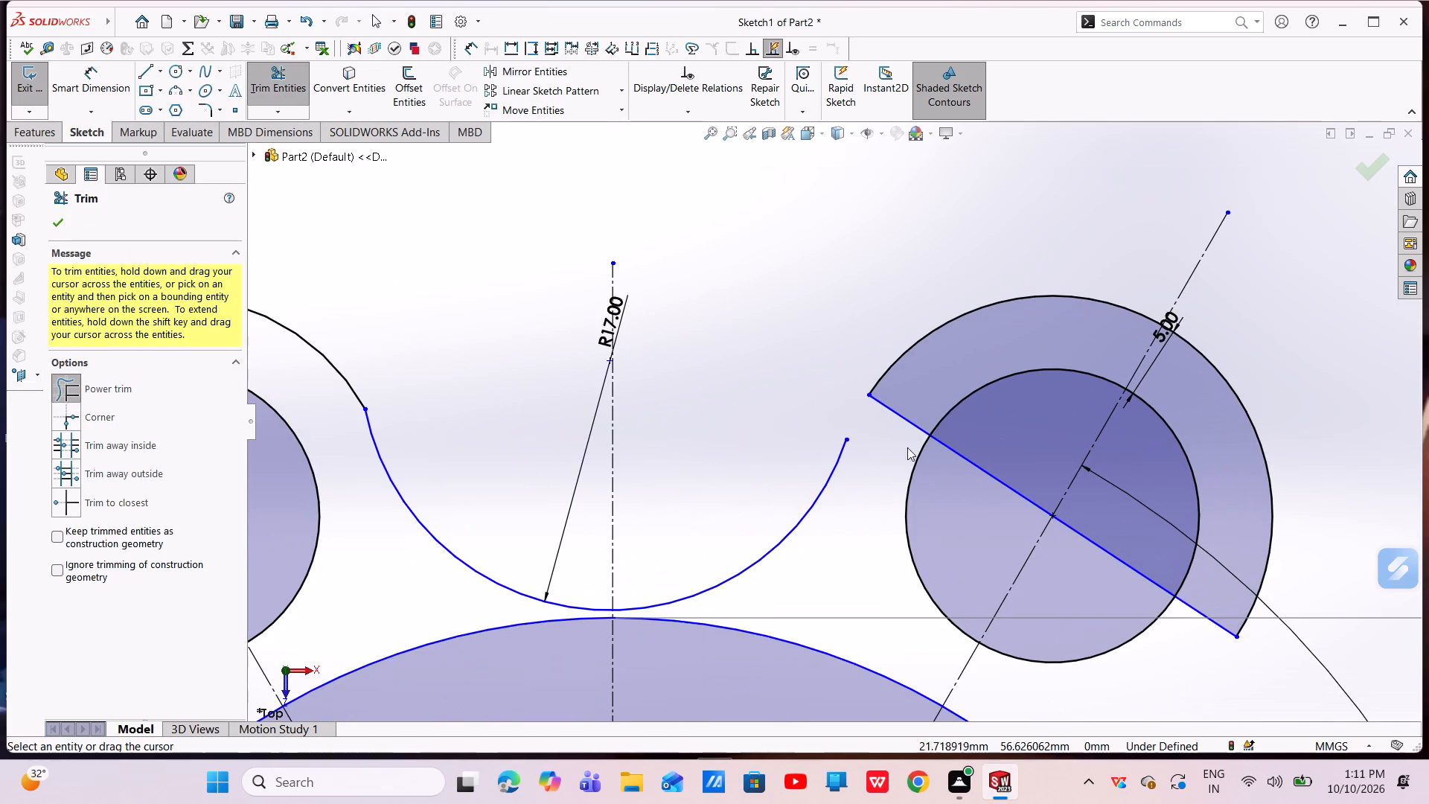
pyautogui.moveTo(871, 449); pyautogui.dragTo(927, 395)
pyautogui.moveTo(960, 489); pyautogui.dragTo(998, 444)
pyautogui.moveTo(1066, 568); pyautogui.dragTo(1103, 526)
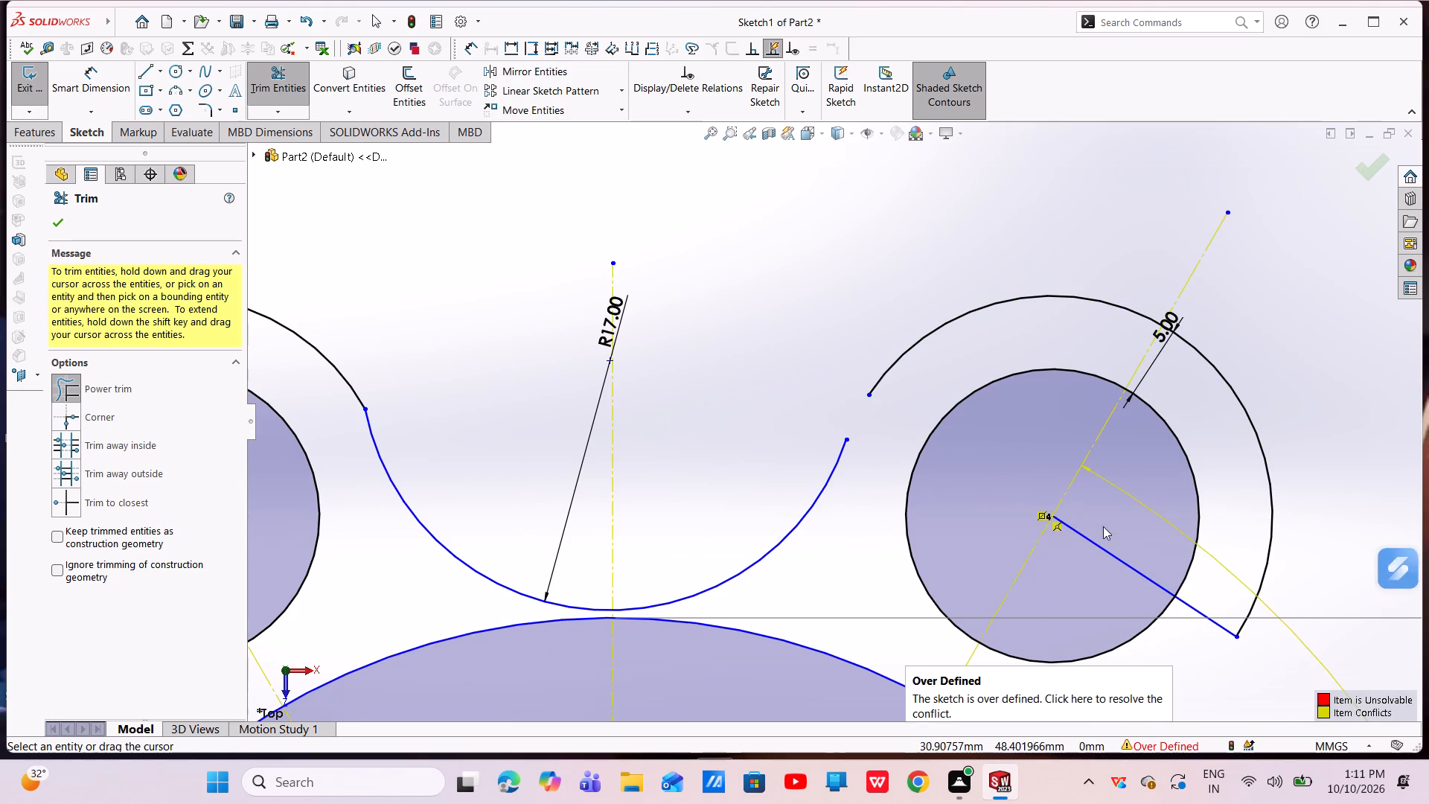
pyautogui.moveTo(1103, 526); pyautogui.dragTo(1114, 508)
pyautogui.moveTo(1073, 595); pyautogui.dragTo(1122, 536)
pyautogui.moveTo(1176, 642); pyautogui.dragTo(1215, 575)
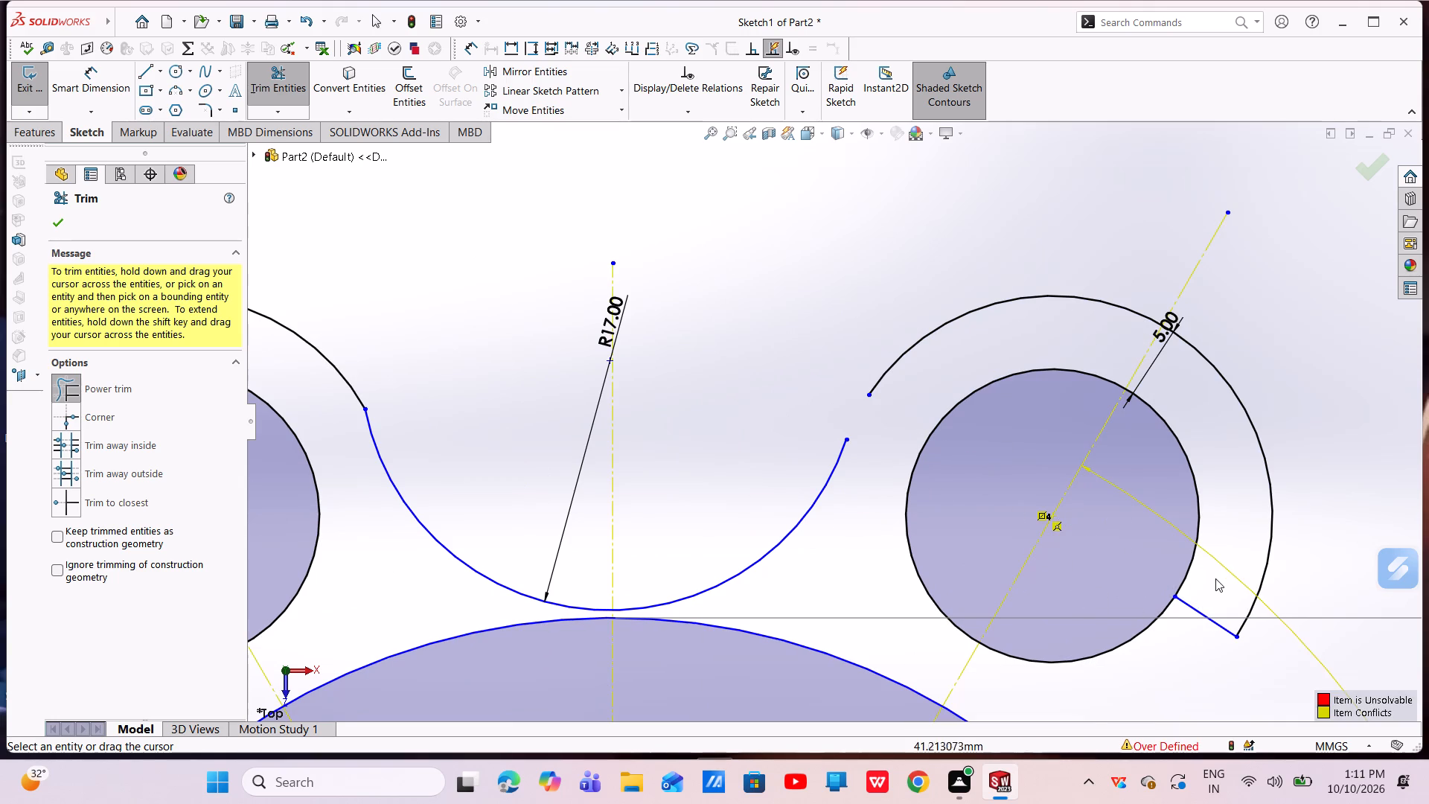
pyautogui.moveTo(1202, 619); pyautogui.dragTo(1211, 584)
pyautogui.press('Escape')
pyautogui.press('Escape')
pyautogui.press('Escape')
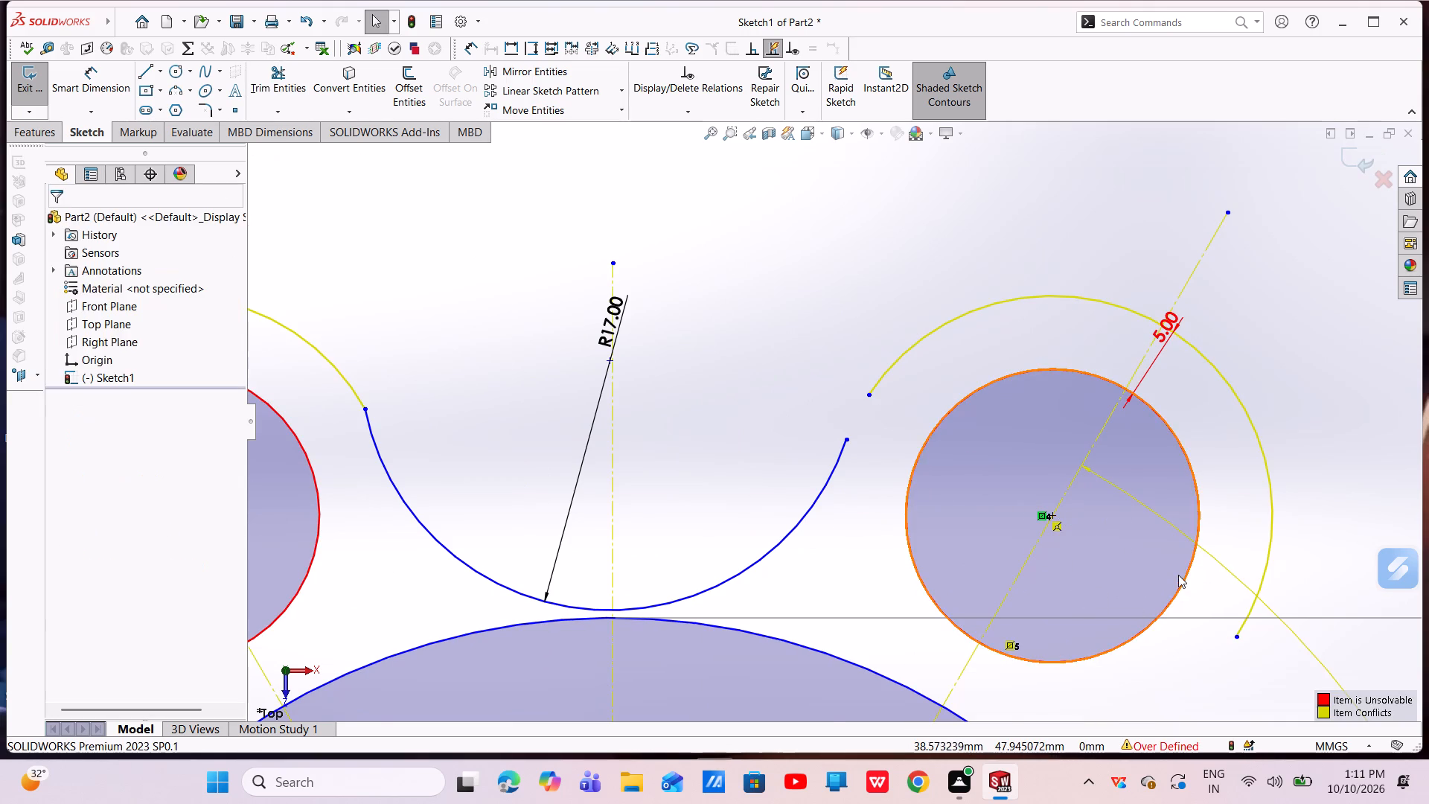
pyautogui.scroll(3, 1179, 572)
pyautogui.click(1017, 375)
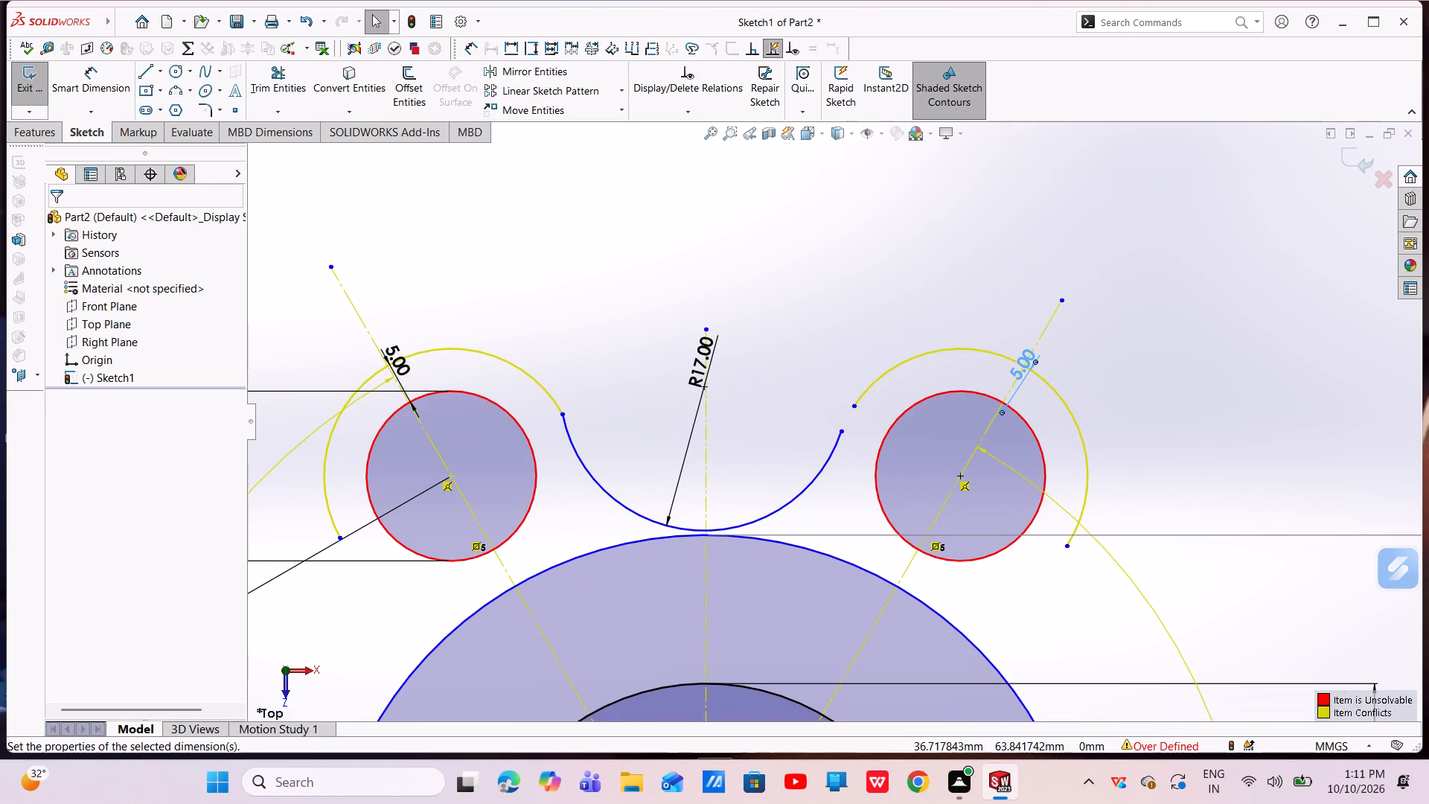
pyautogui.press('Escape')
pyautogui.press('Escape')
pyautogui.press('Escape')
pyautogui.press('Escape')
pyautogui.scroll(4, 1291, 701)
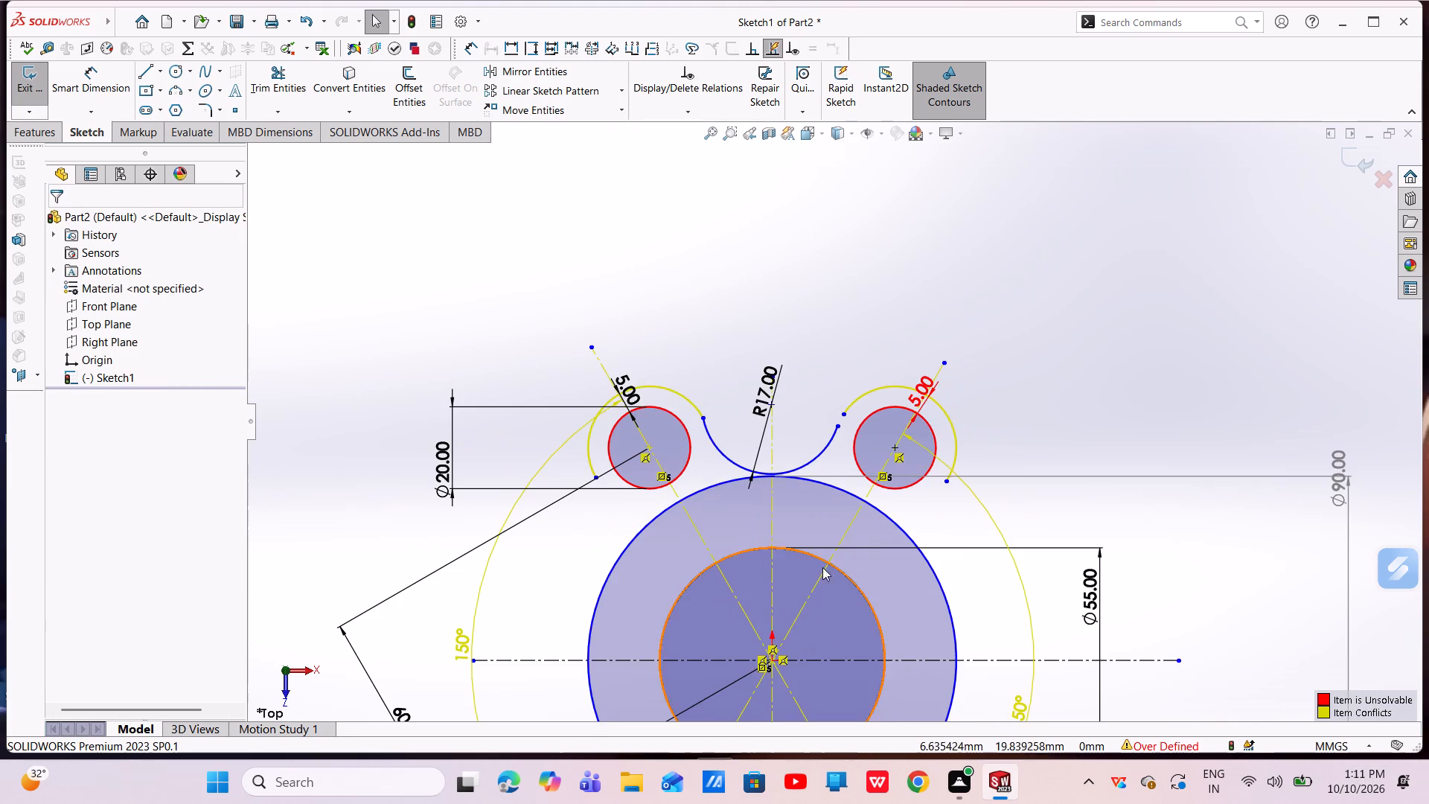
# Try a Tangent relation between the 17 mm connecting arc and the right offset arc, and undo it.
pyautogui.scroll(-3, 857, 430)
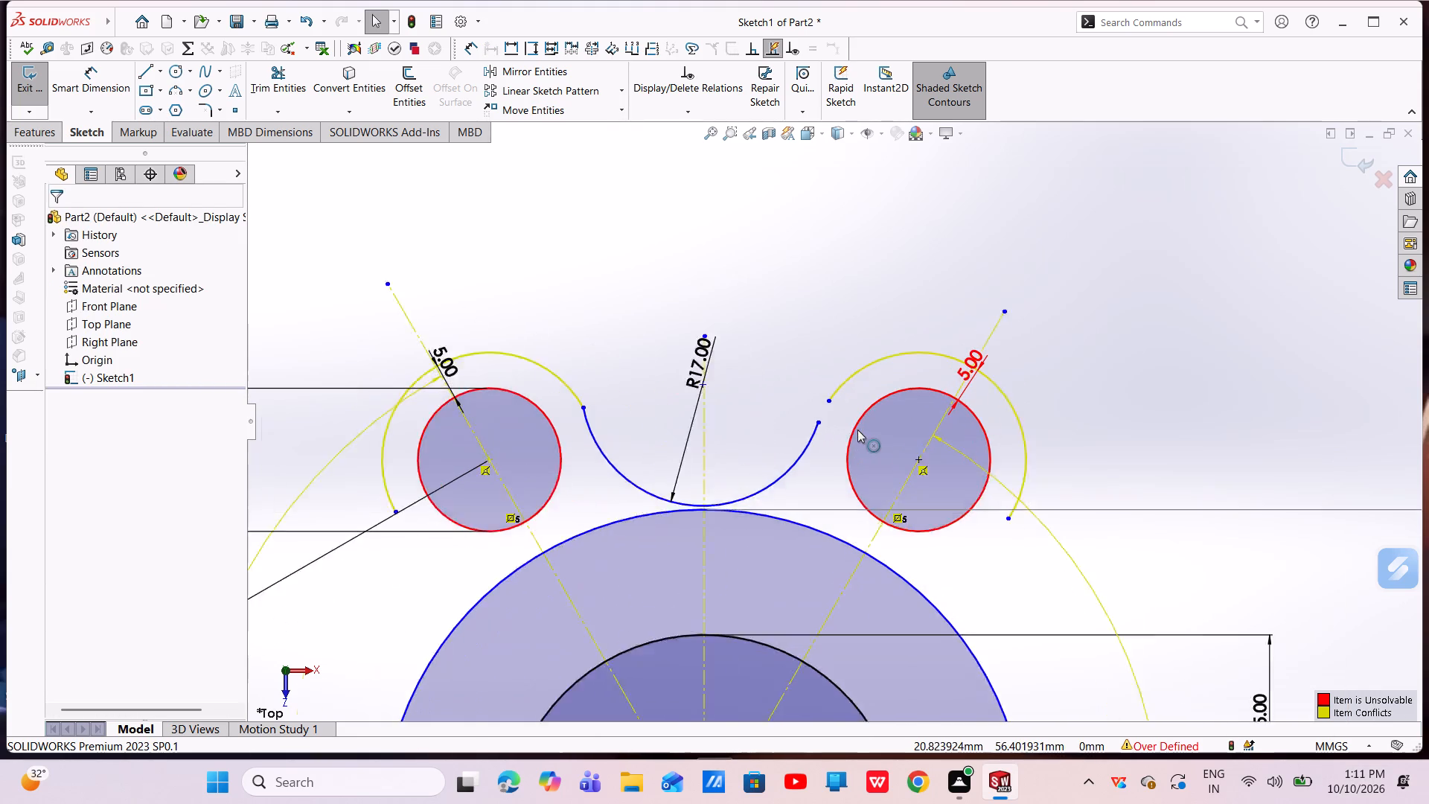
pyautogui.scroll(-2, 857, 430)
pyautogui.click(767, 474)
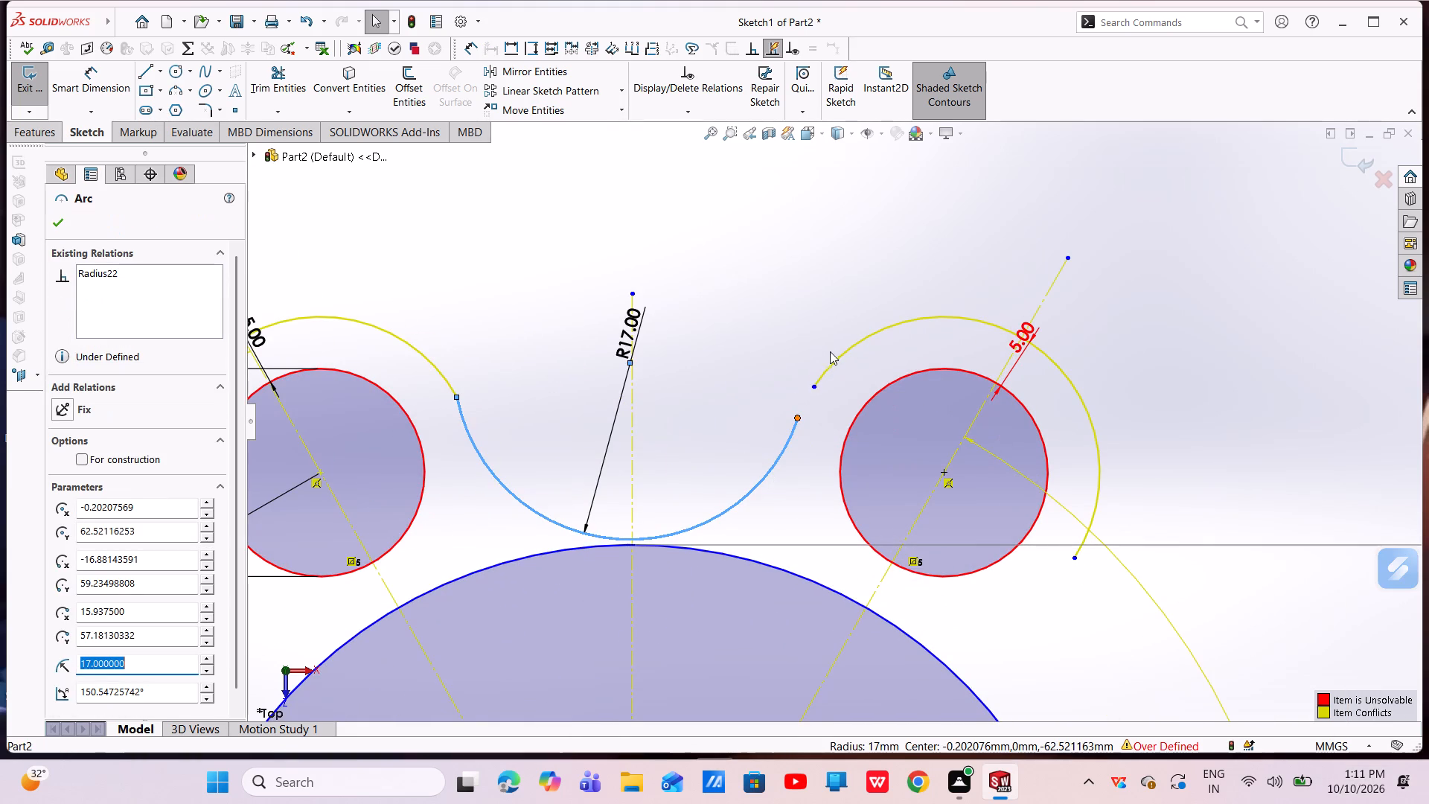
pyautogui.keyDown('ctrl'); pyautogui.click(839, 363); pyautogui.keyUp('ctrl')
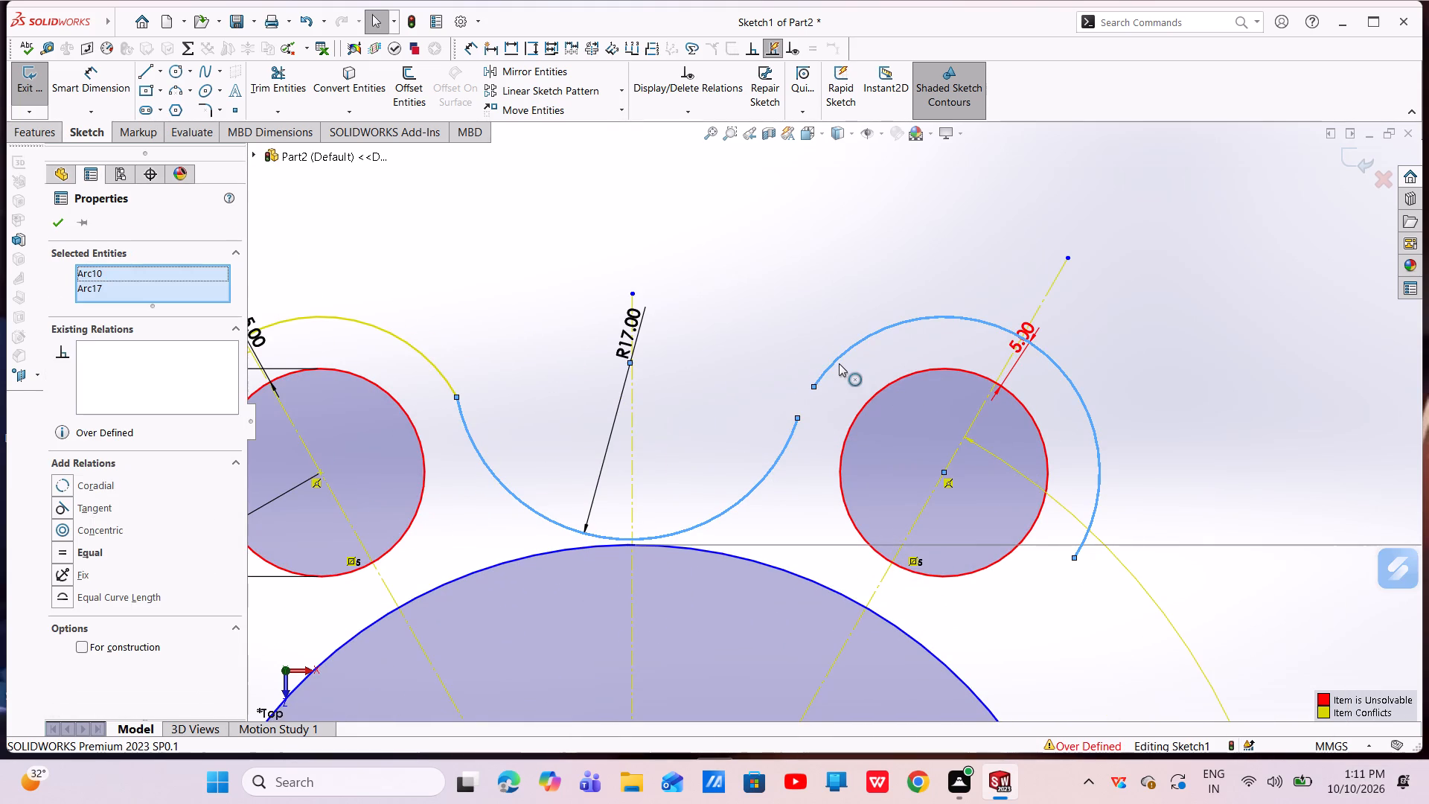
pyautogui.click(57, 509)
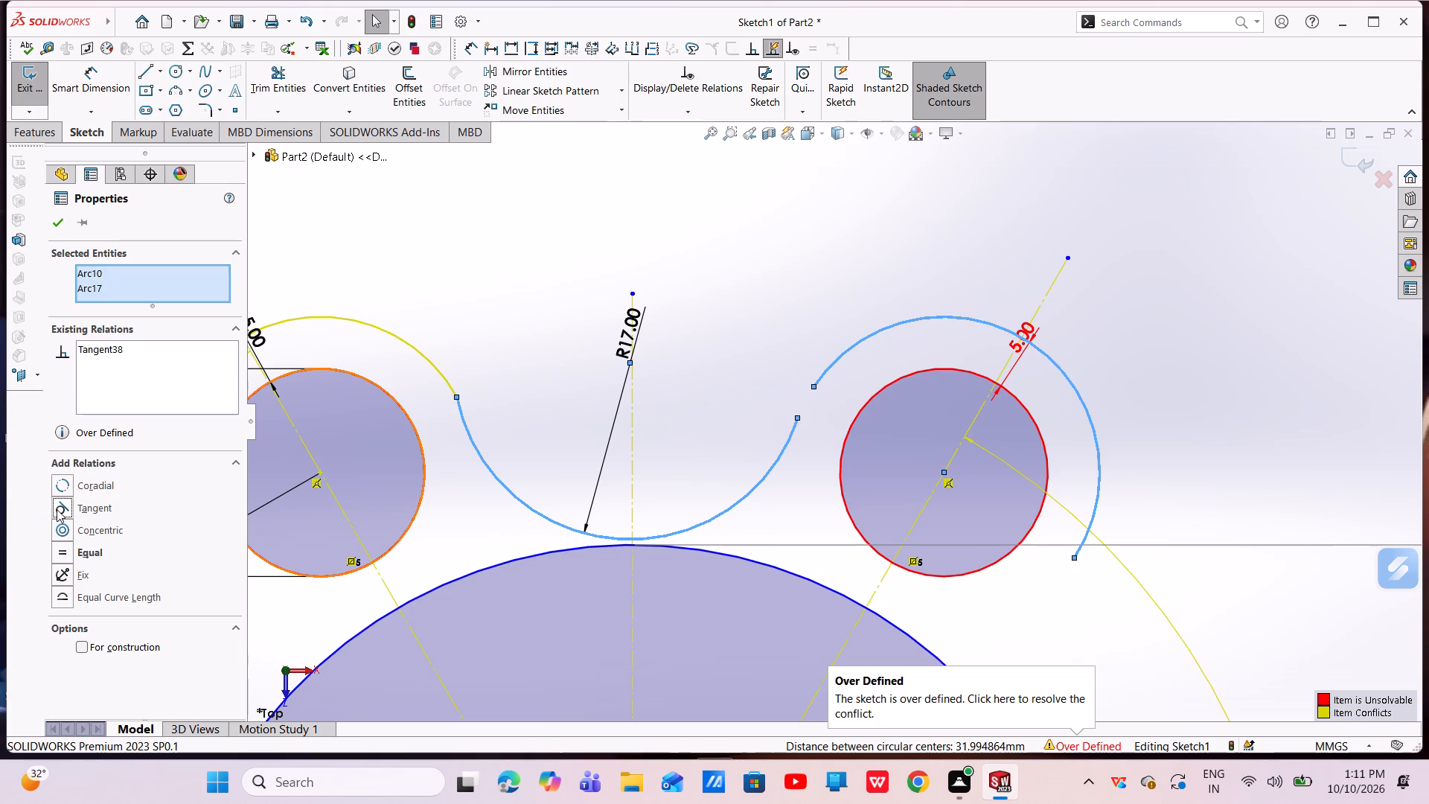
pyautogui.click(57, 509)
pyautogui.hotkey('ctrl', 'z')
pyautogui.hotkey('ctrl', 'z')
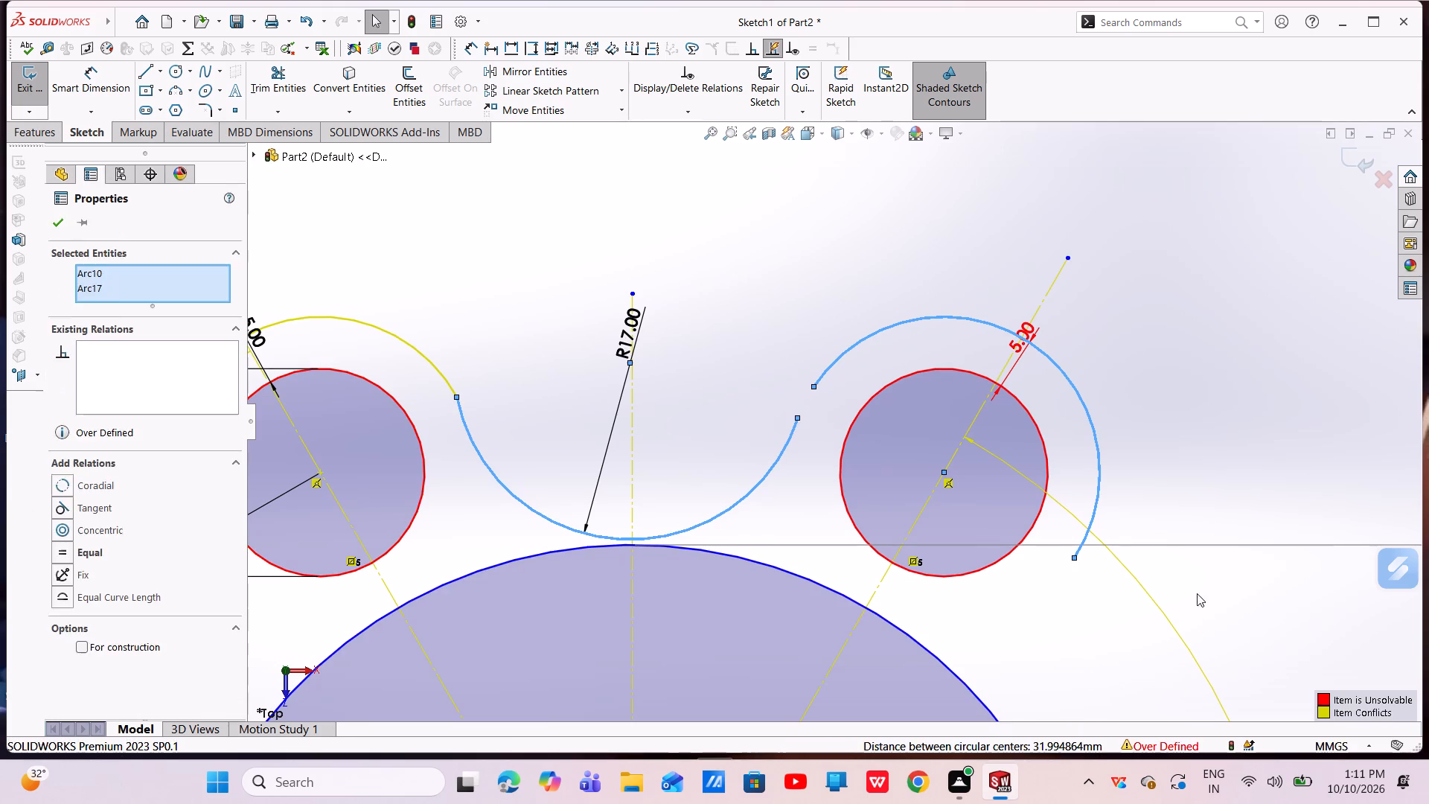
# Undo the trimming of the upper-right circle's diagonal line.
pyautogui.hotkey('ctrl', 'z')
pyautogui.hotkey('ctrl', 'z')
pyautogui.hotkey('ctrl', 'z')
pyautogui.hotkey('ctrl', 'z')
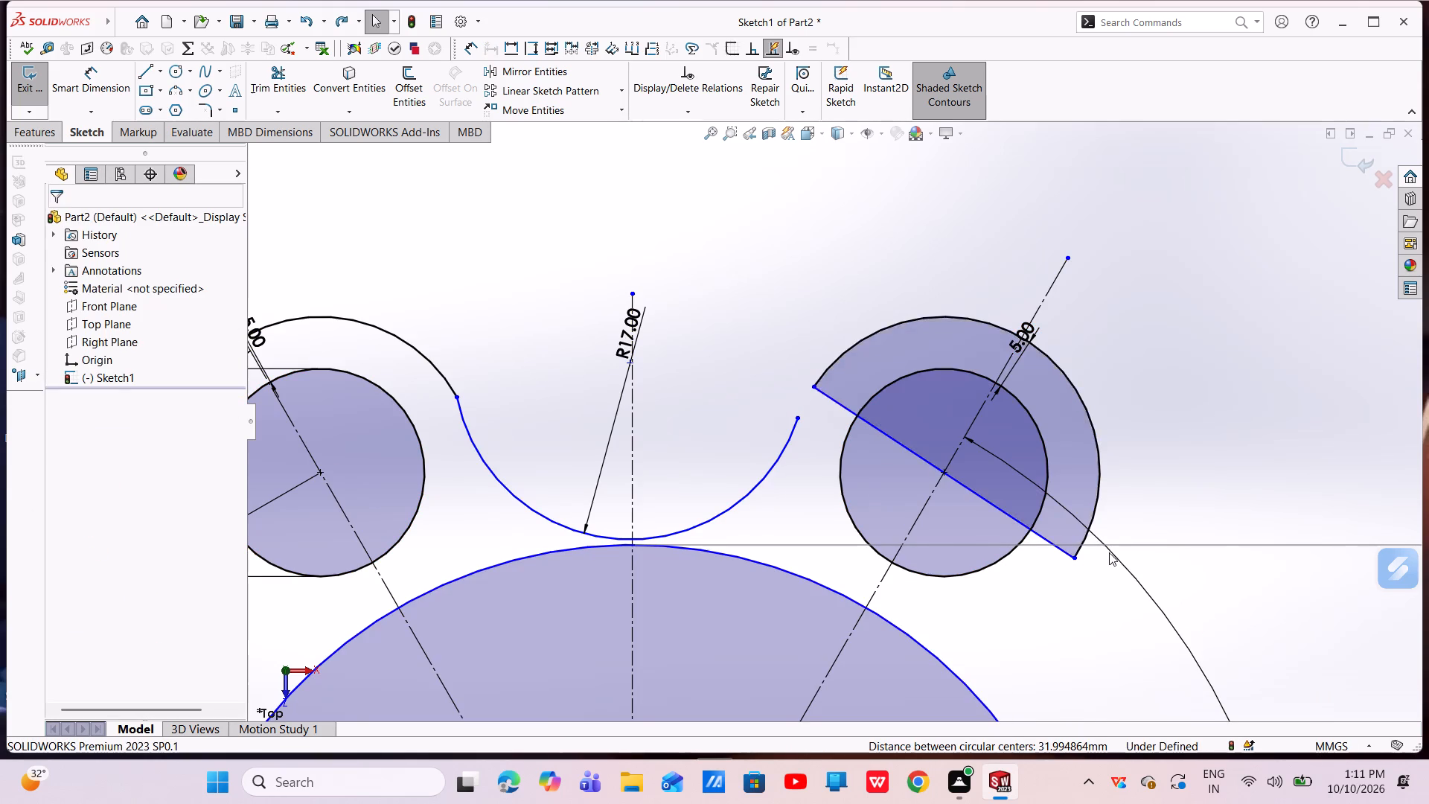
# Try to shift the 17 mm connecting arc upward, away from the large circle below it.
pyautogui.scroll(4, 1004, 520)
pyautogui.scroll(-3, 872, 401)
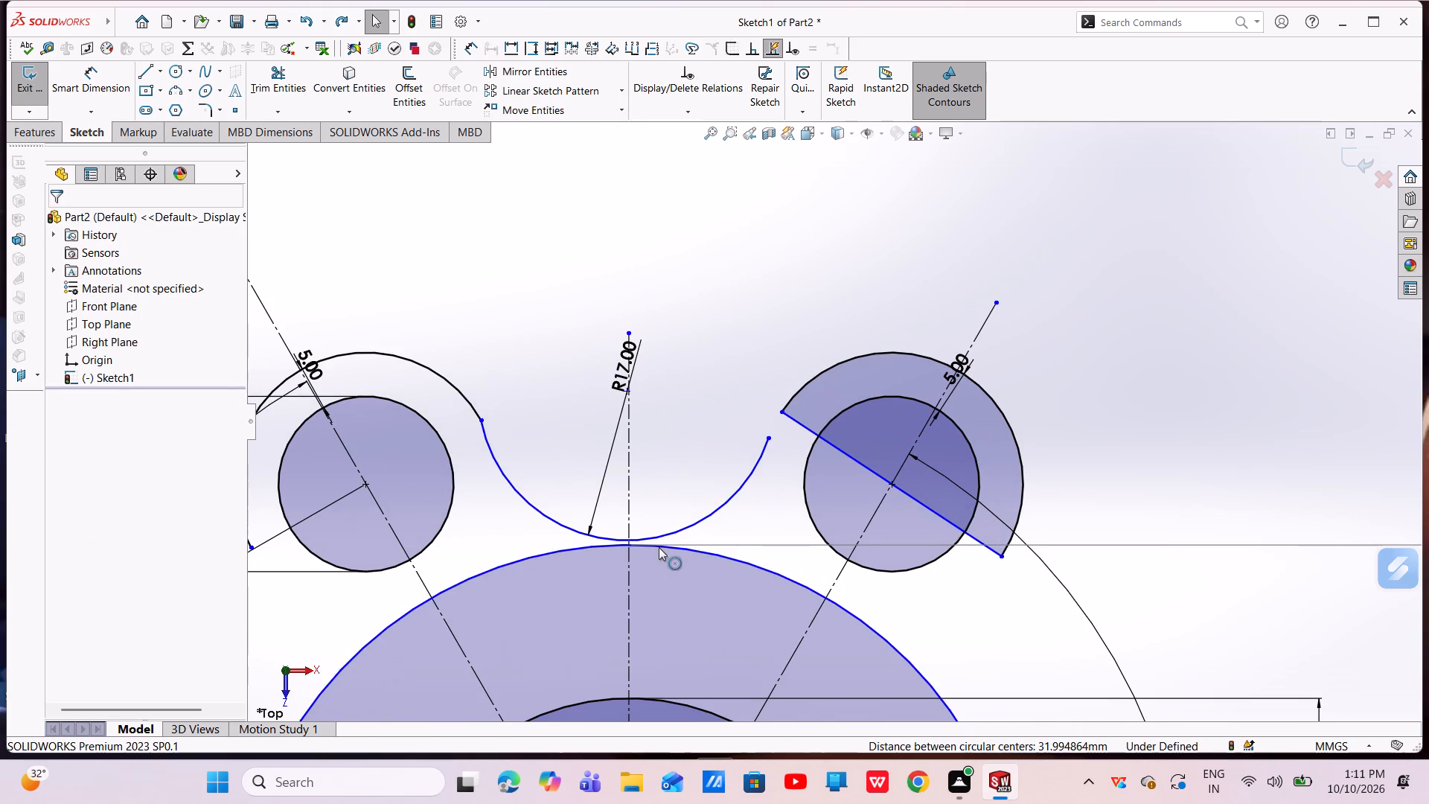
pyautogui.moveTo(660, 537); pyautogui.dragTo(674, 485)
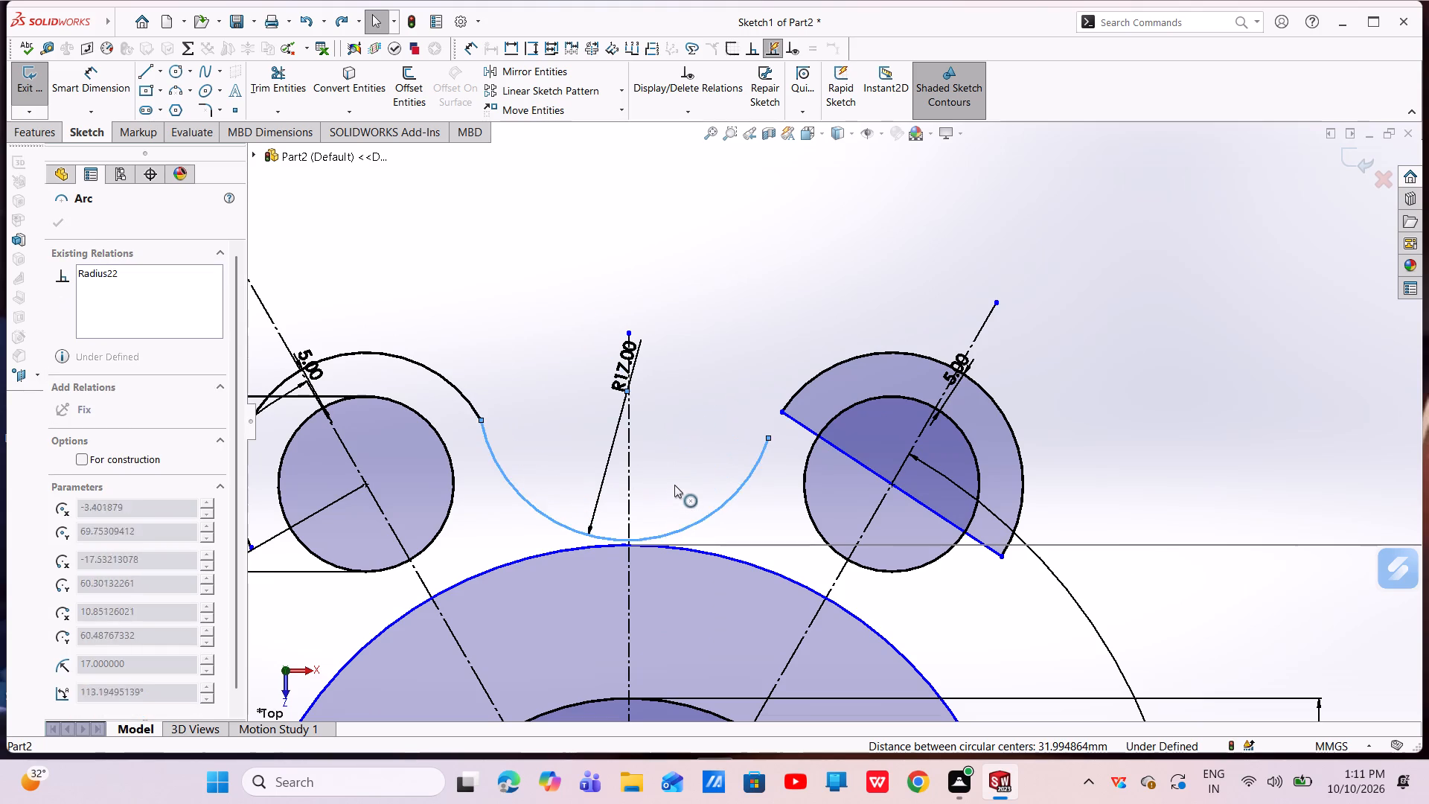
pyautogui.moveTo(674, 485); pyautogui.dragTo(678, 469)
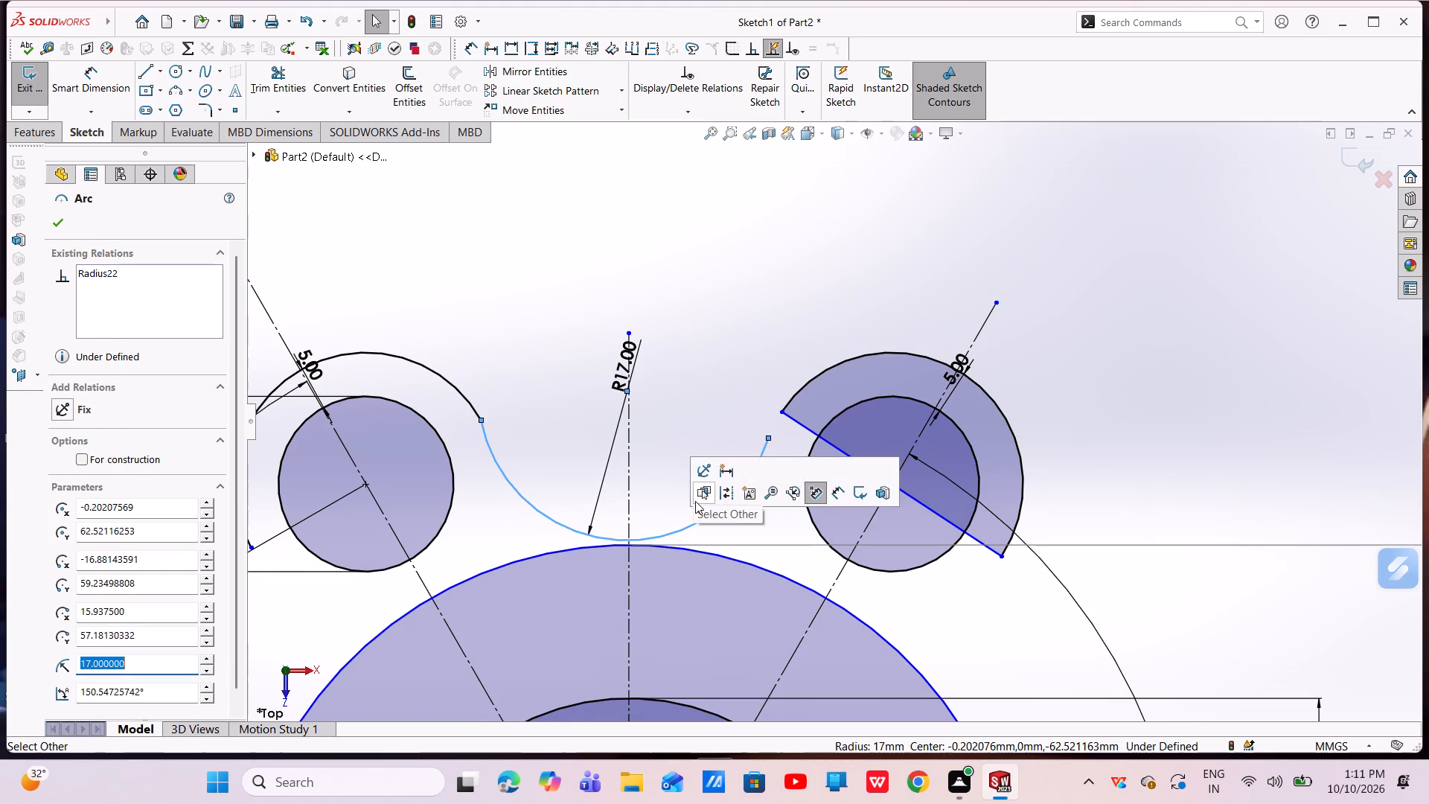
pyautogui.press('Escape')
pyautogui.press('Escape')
# Delete the 17 mm connecting arc between the two upper offset arcs together with its radius dimension.
pyautogui.click(761, 465)
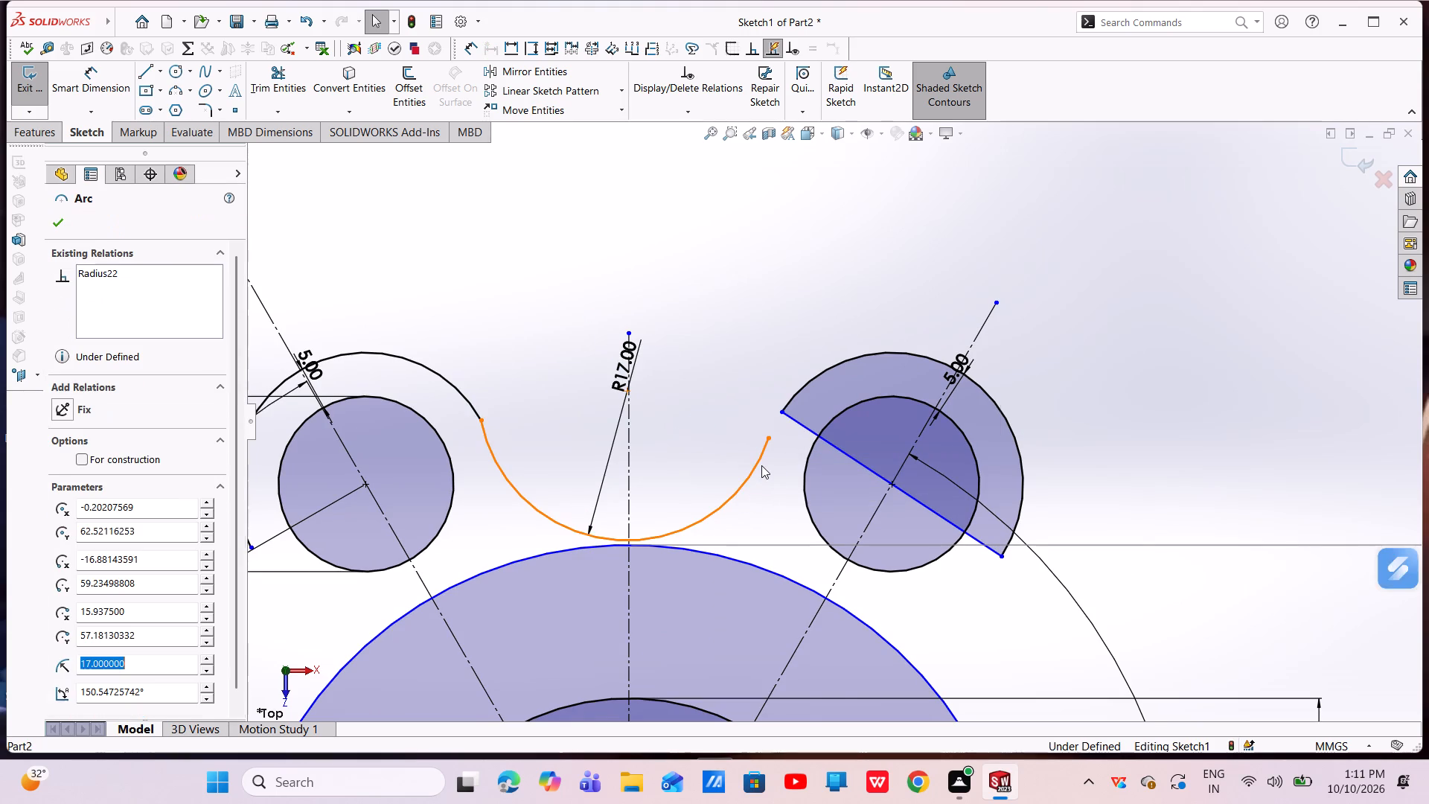
pyautogui.rightClick(761, 465)
pyautogui.click(809, 721)
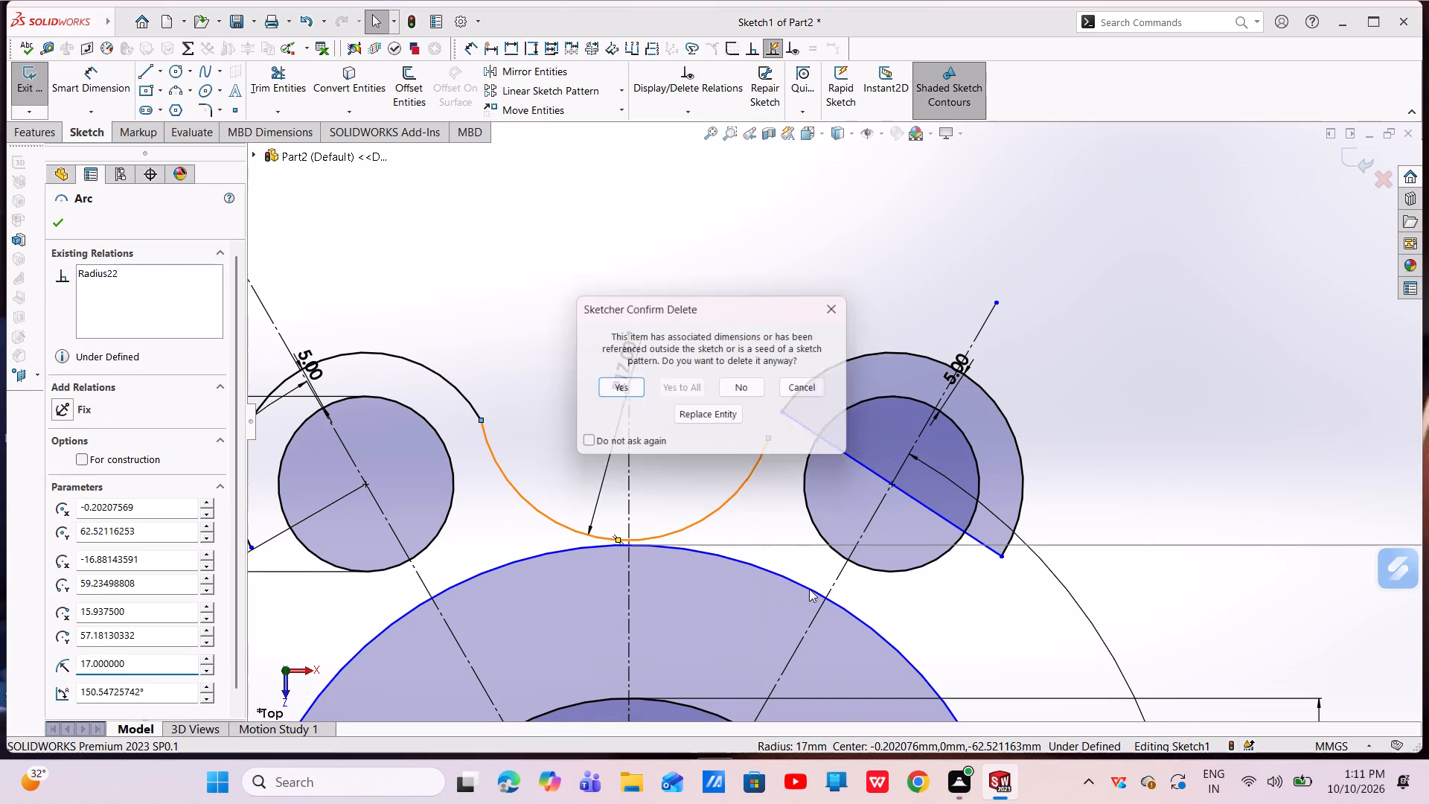
pyautogui.click(631, 384)
# Power-trim away every segment of the solid diagonal line crossing the upper-right 20 mm circle and its offset arc.
pyautogui.scroll(4, 621, 398)
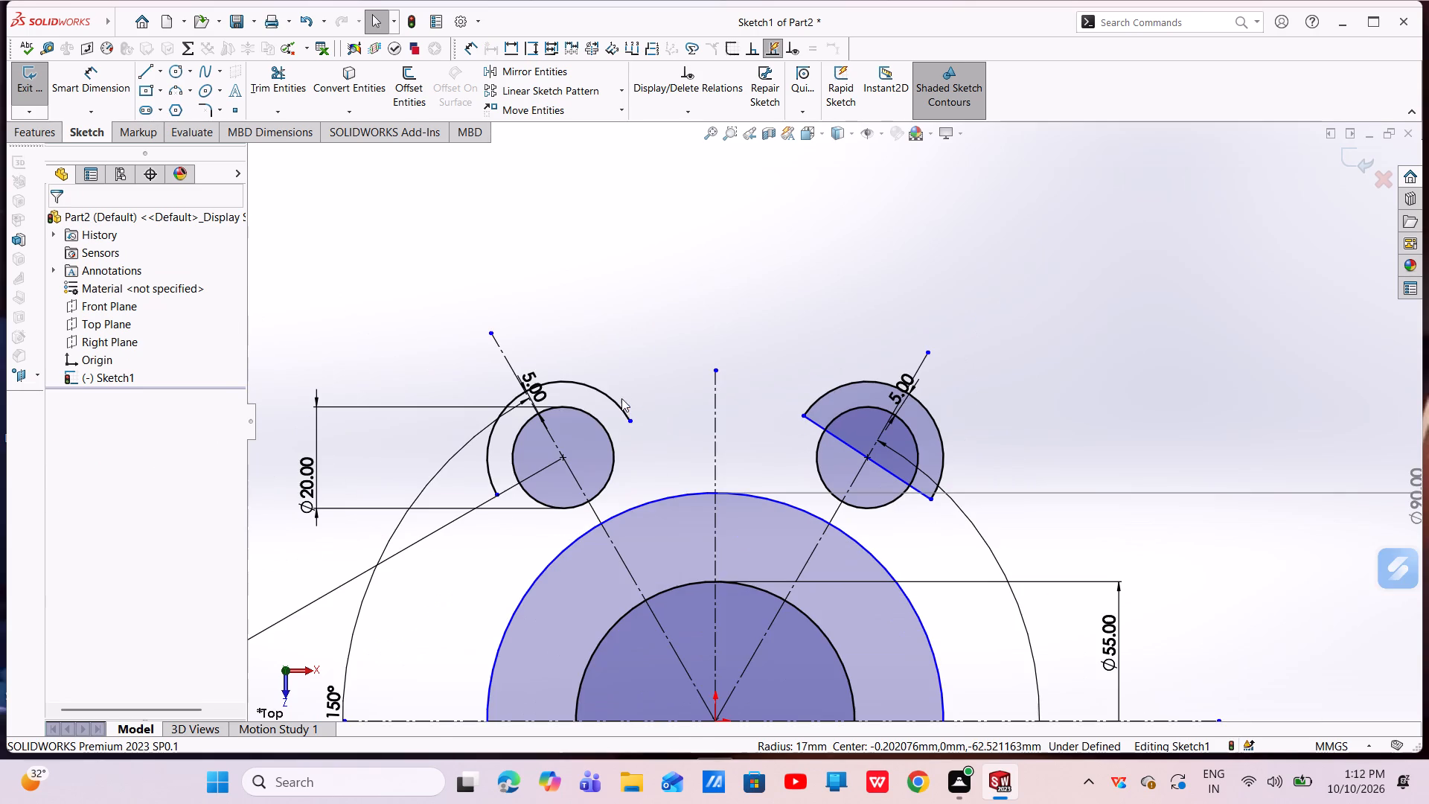
pyautogui.scroll(-1, 758, 325)
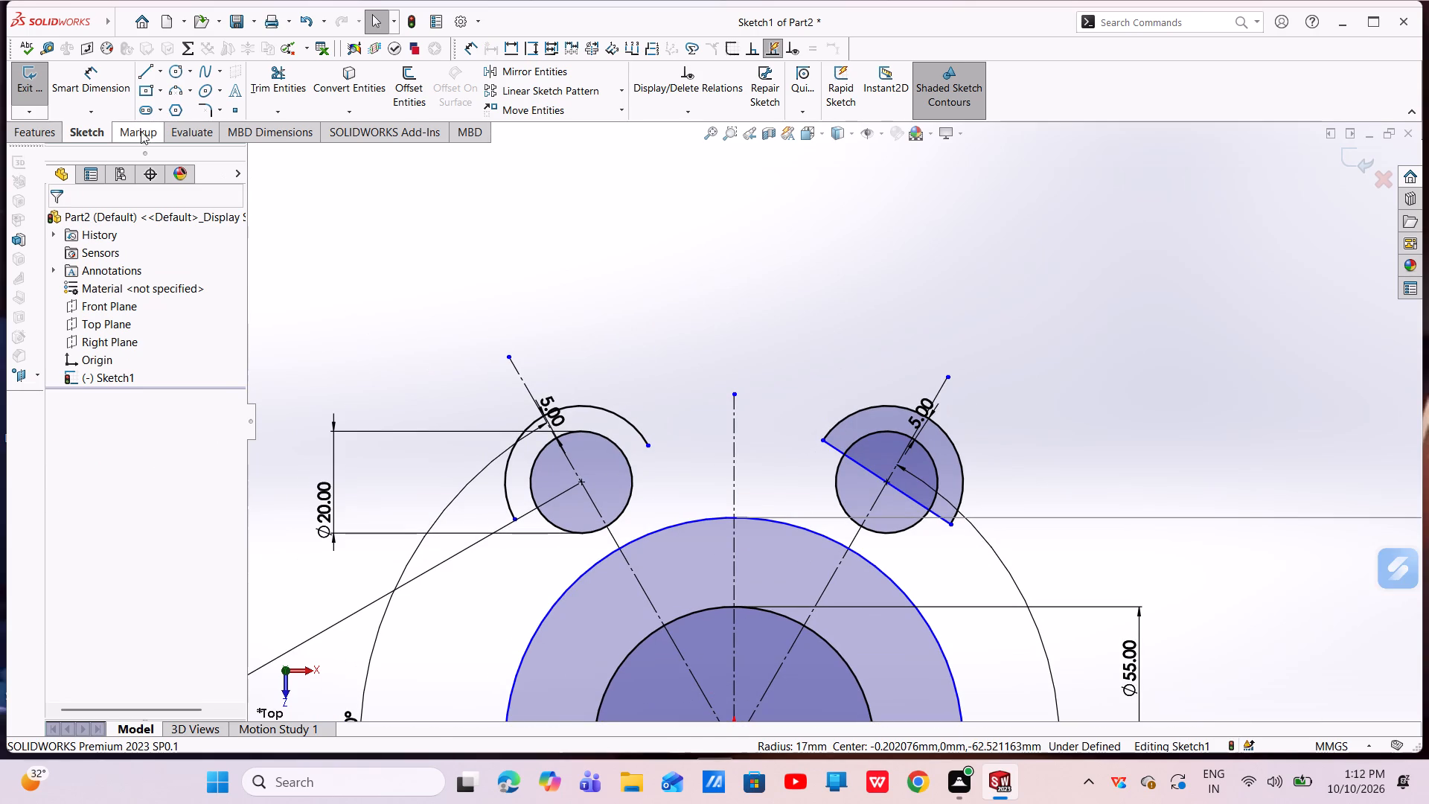
pyautogui.click(293, 83)
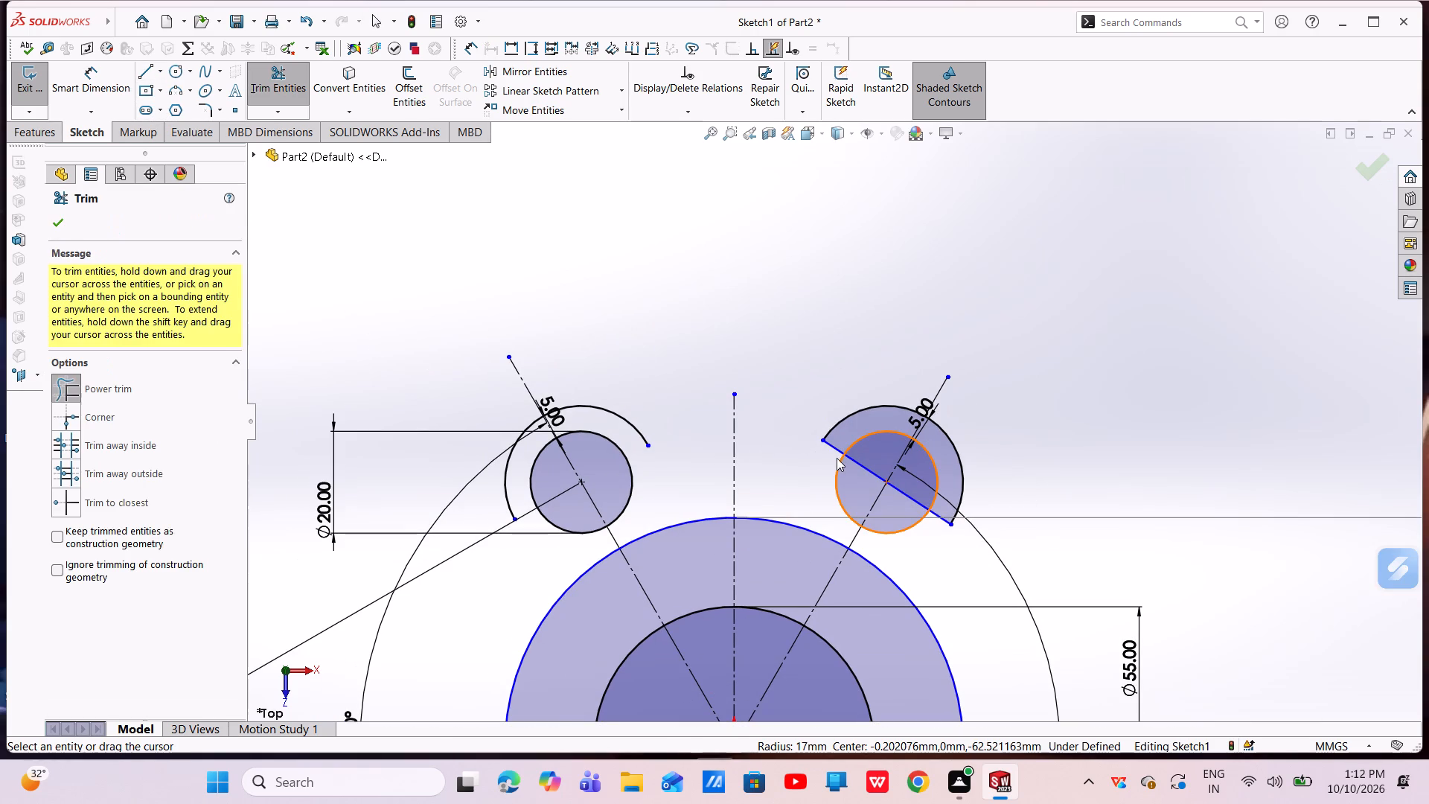
pyautogui.moveTo(825, 462); pyautogui.dragTo(847, 438)
pyautogui.moveTo(925, 546); pyautogui.dragTo(930, 531)
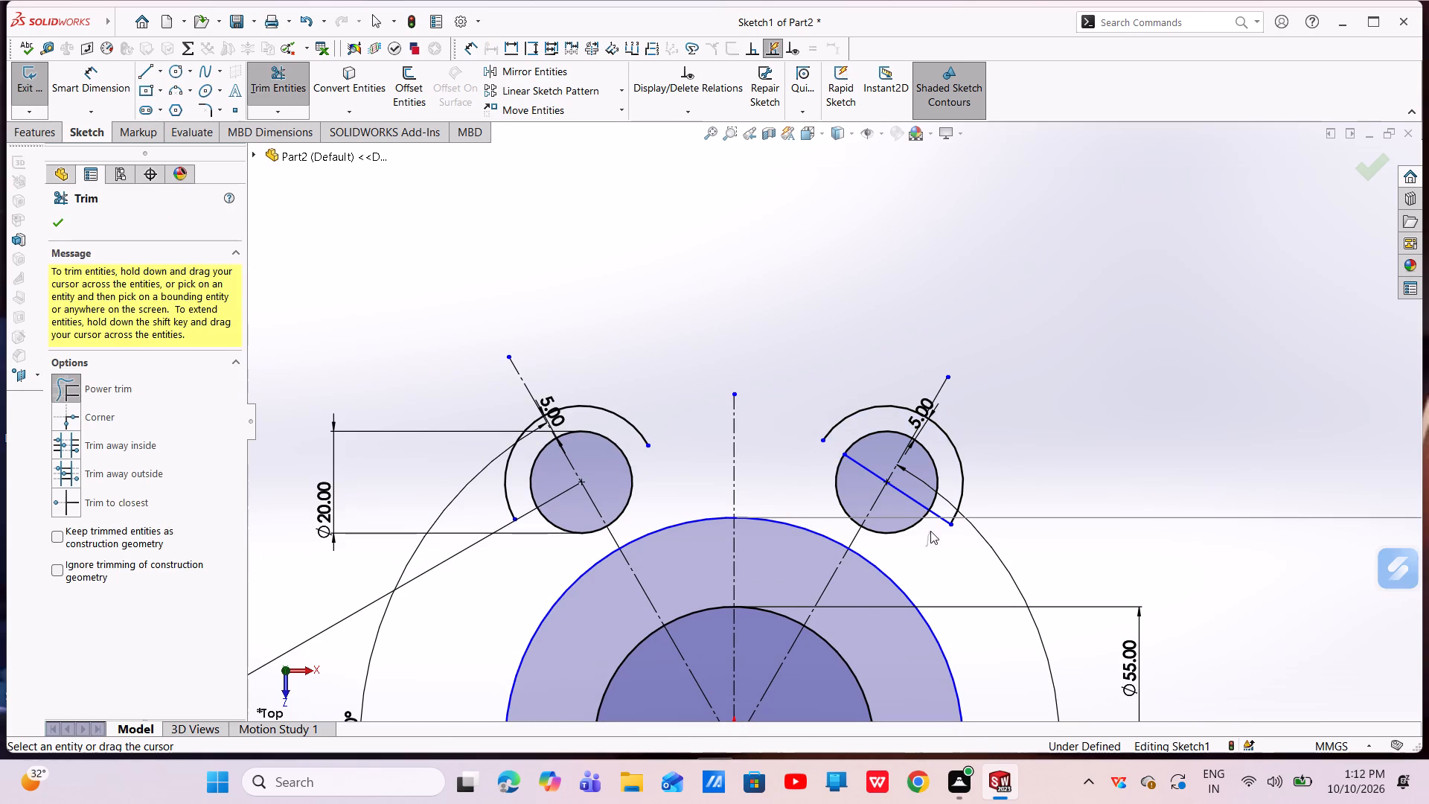
pyautogui.moveTo(930, 531); pyautogui.dragTo(938, 505)
pyautogui.moveTo(875, 453); pyautogui.dragTo(866, 475)
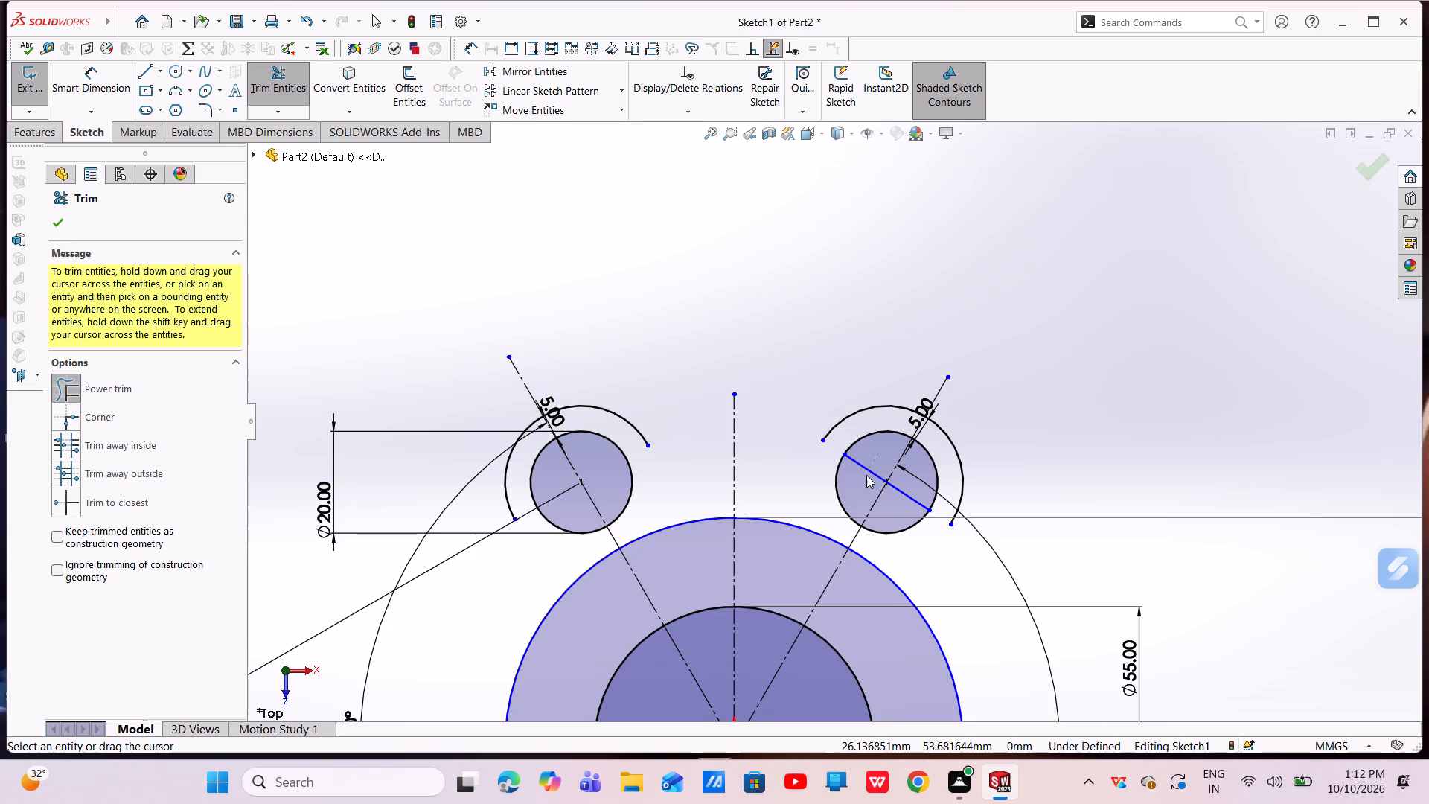
pyautogui.moveTo(866, 475); pyautogui.dragTo(907, 493)
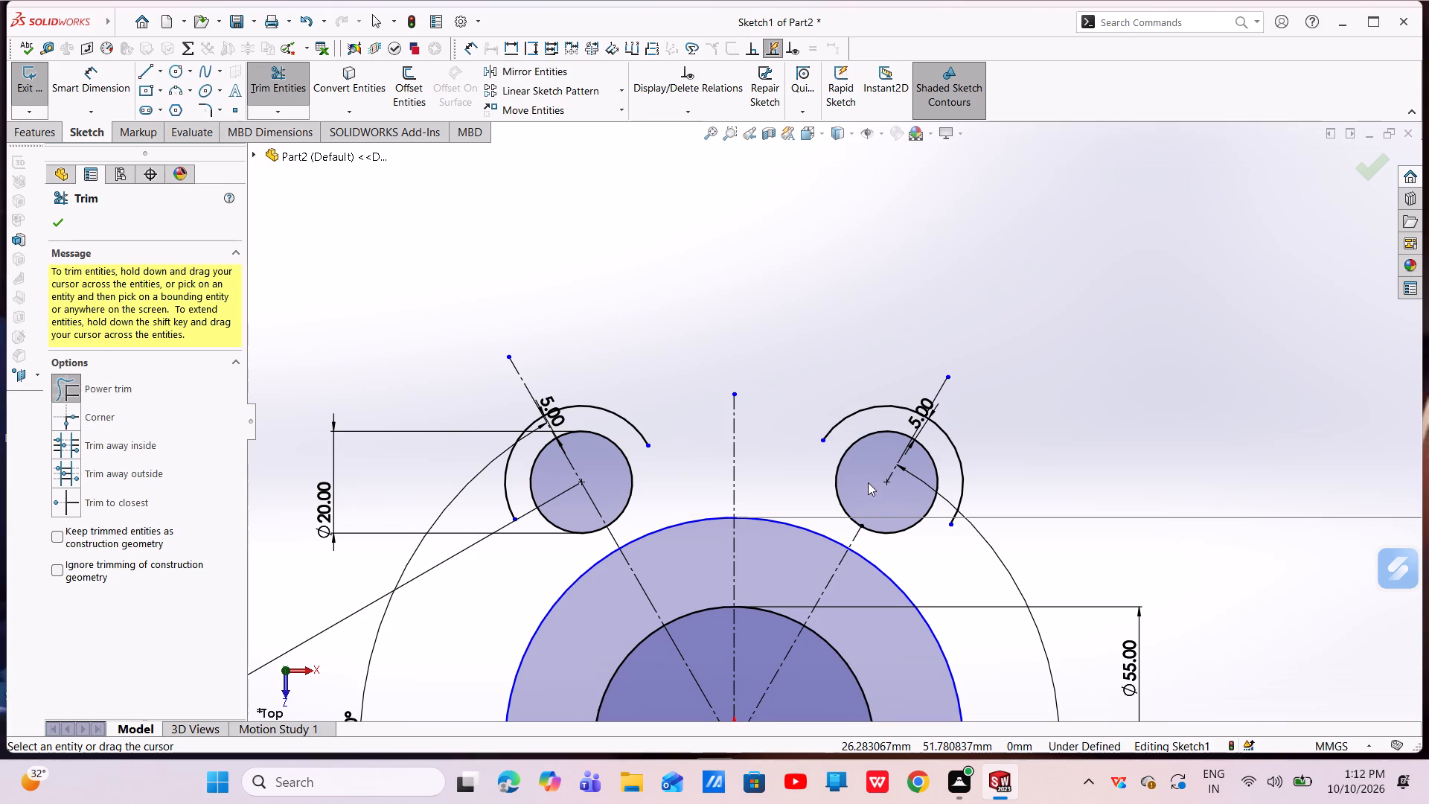
pyautogui.press('Escape')
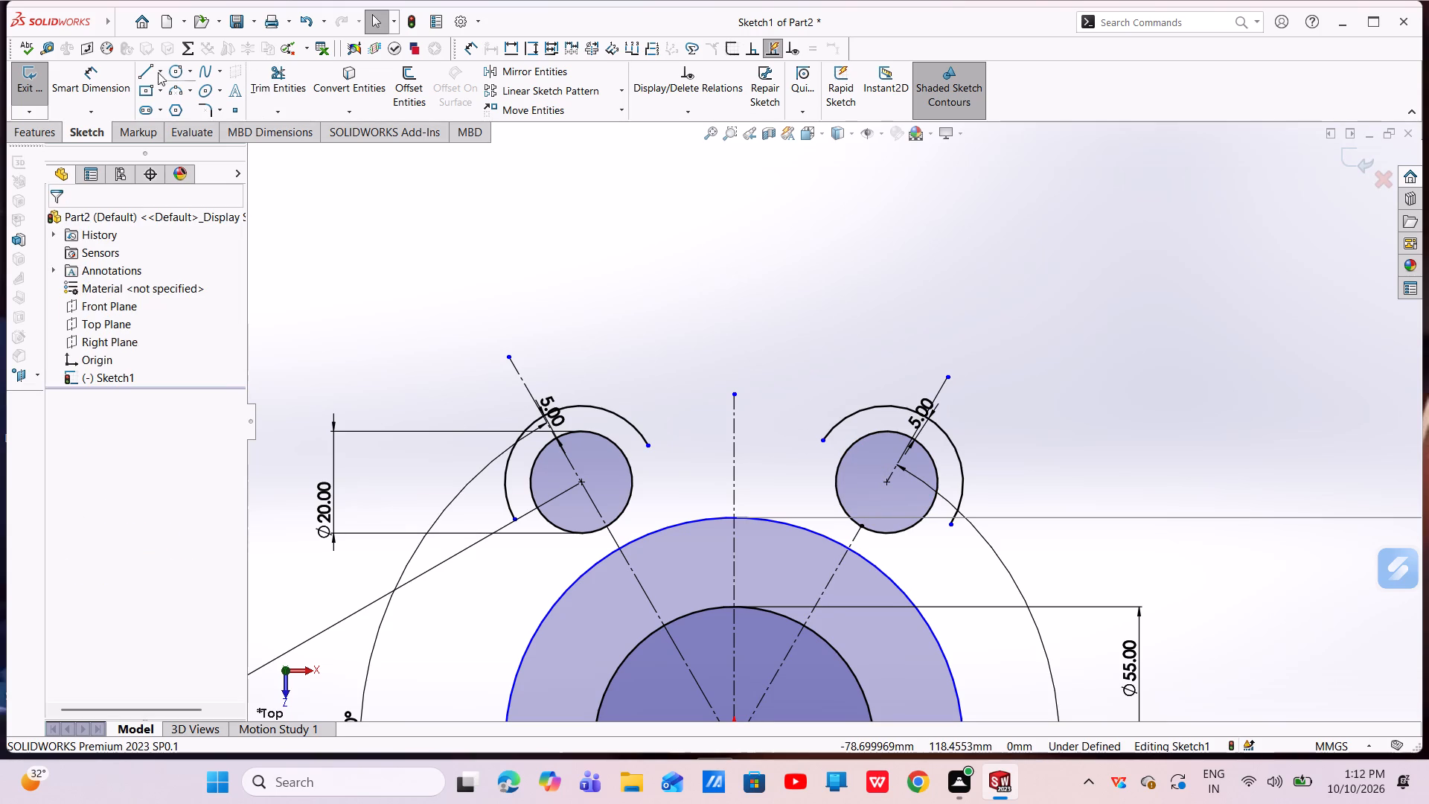
# Sketch a downward-bulging three-point arc of about 28.9 mm radius between the left and right upper offset arcs.
pyautogui.click(181, 86)
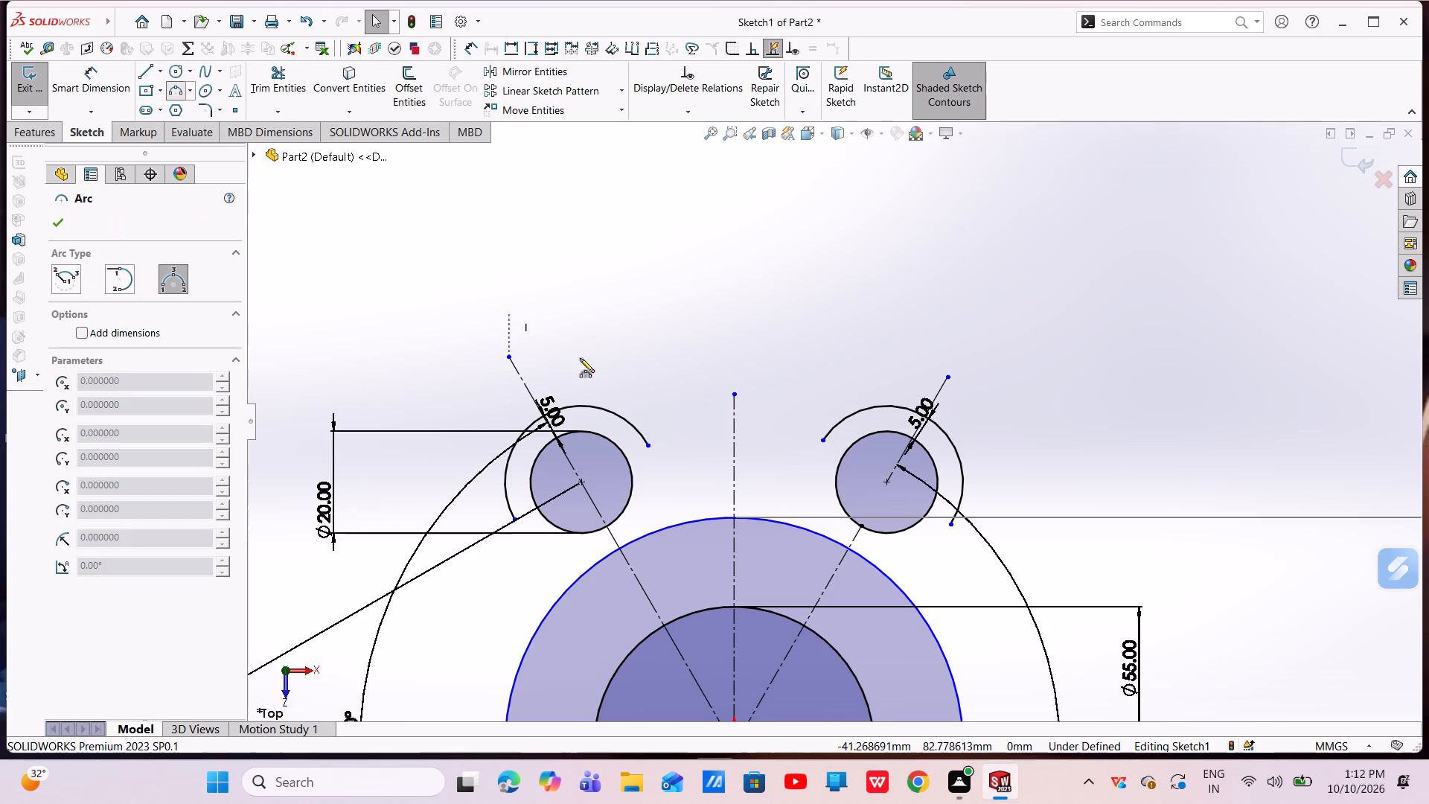
pyautogui.click(626, 419)
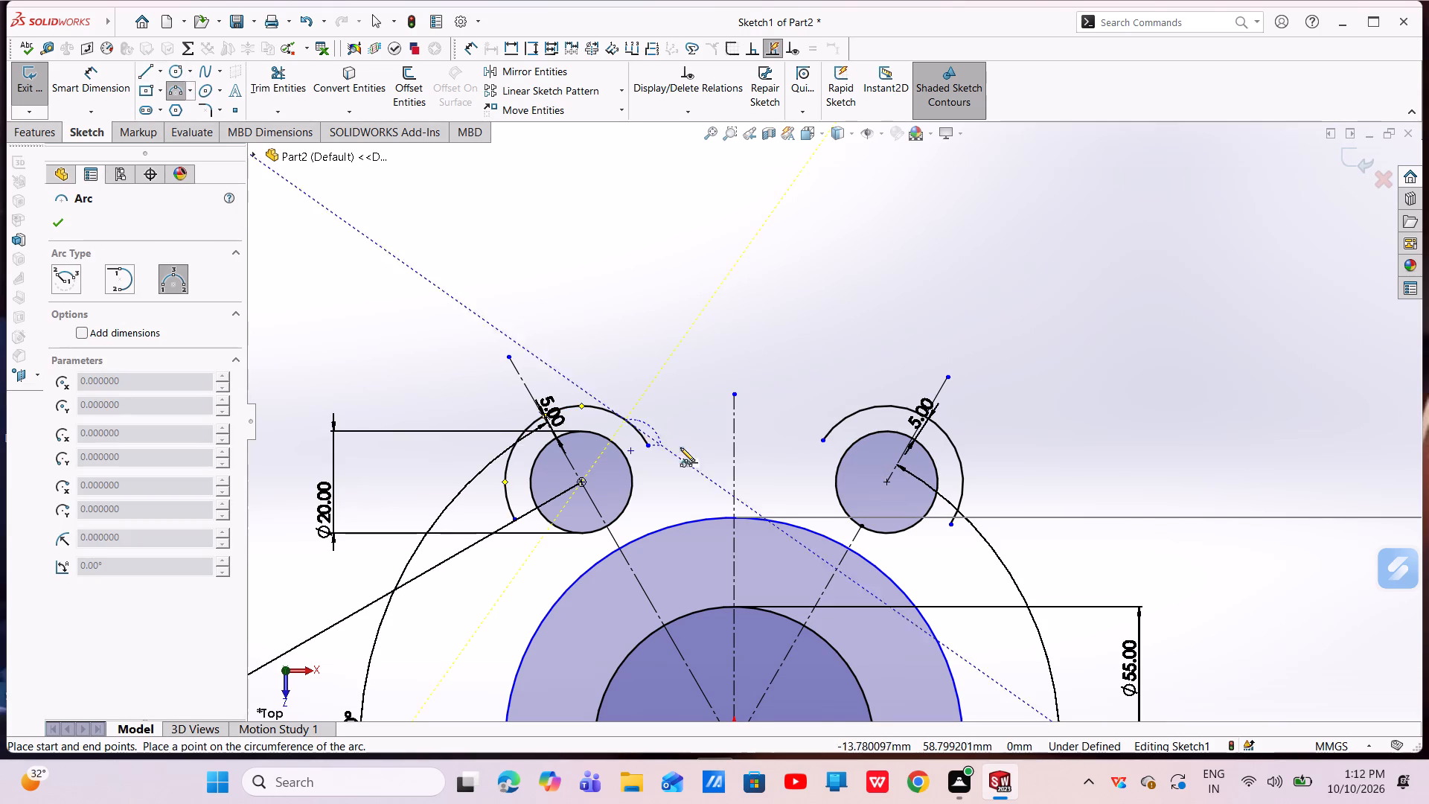
pyautogui.click(834, 429)
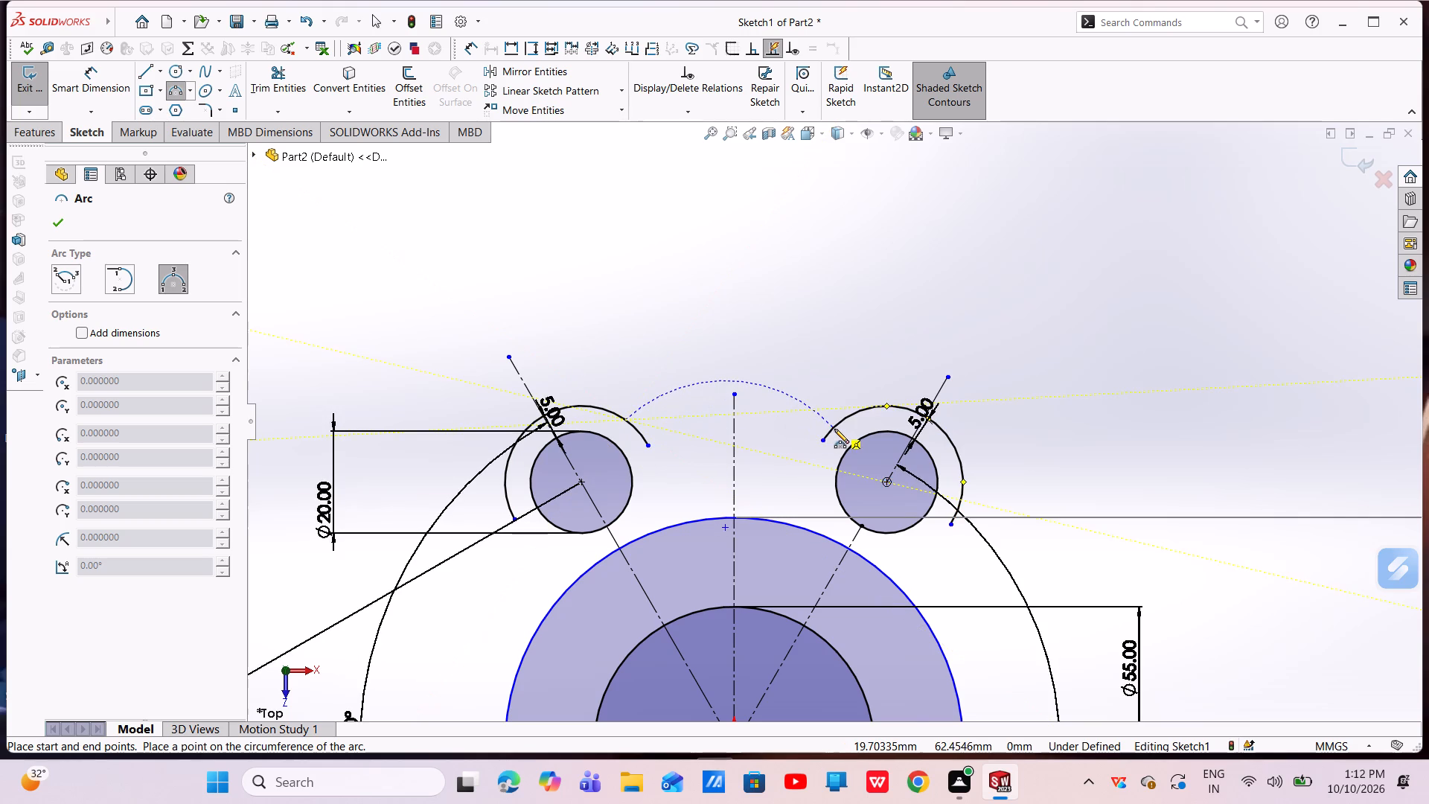
pyautogui.click(744, 465)
pyautogui.press('Escape')
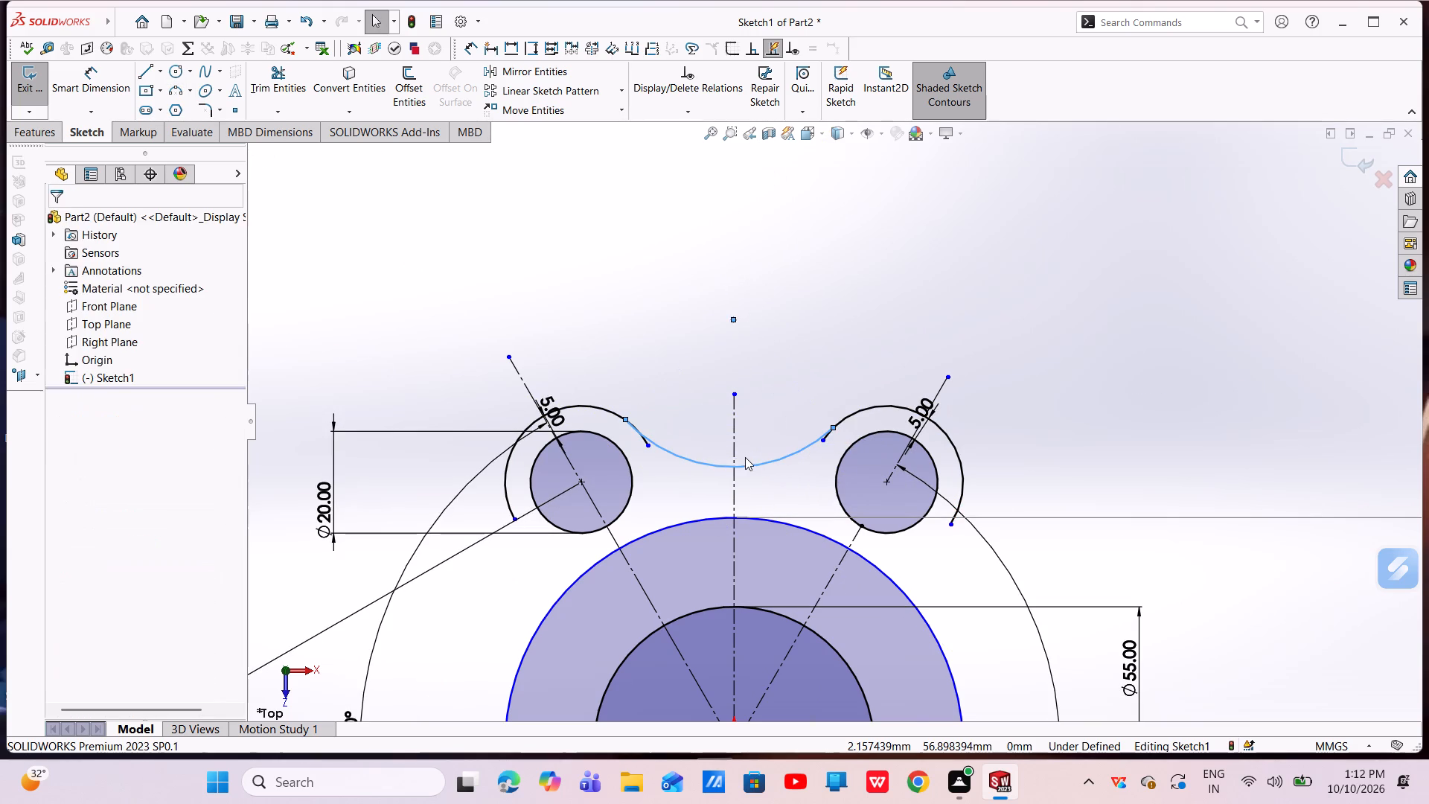
pyautogui.press('Escape')
# Add a Tangent relation between the new connecting arc and the left offset arc.
pyautogui.scroll(-4, 682, 469)
pyautogui.click(676, 406)
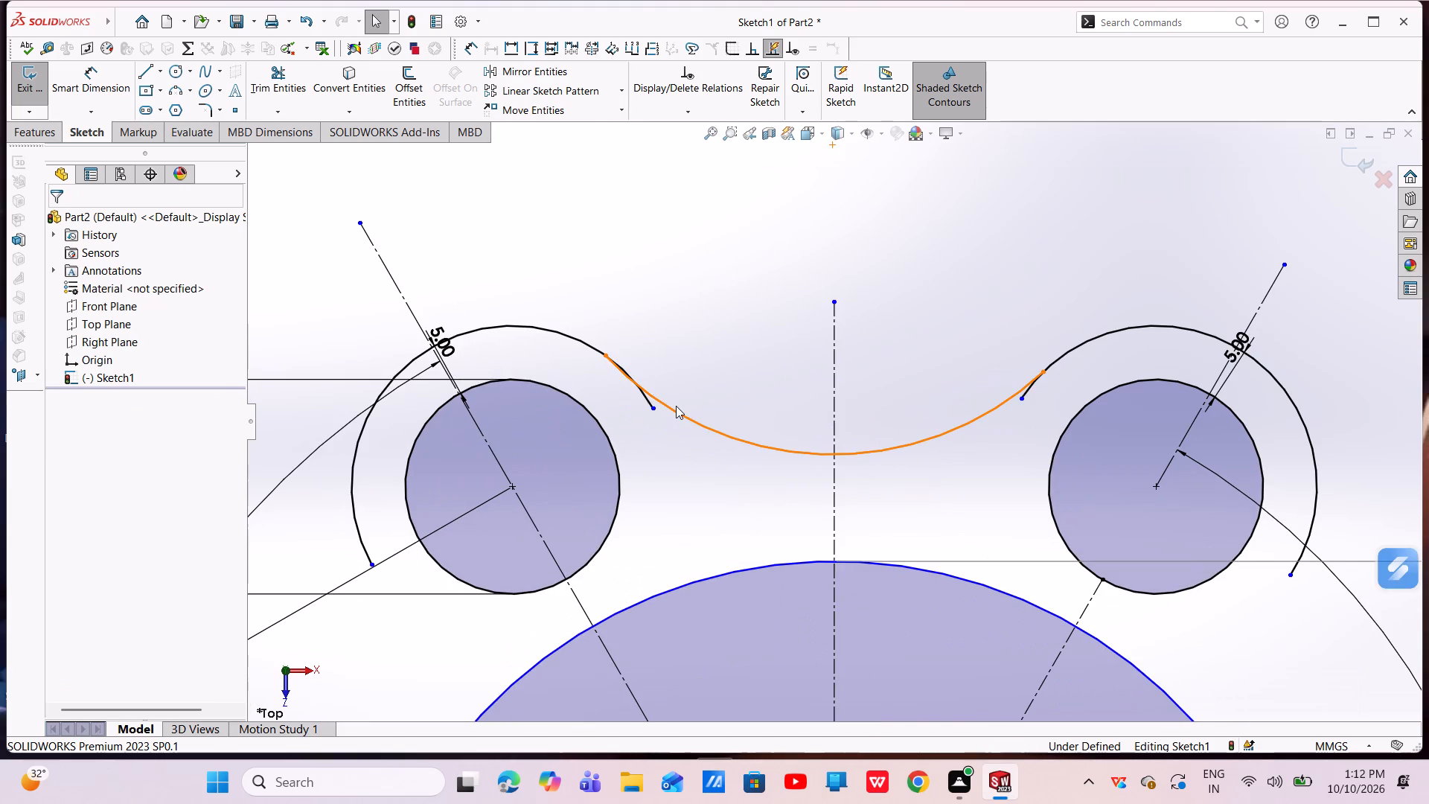
pyautogui.keyDown('ctrl'); pyautogui.click(642, 393); pyautogui.keyUp('ctrl')
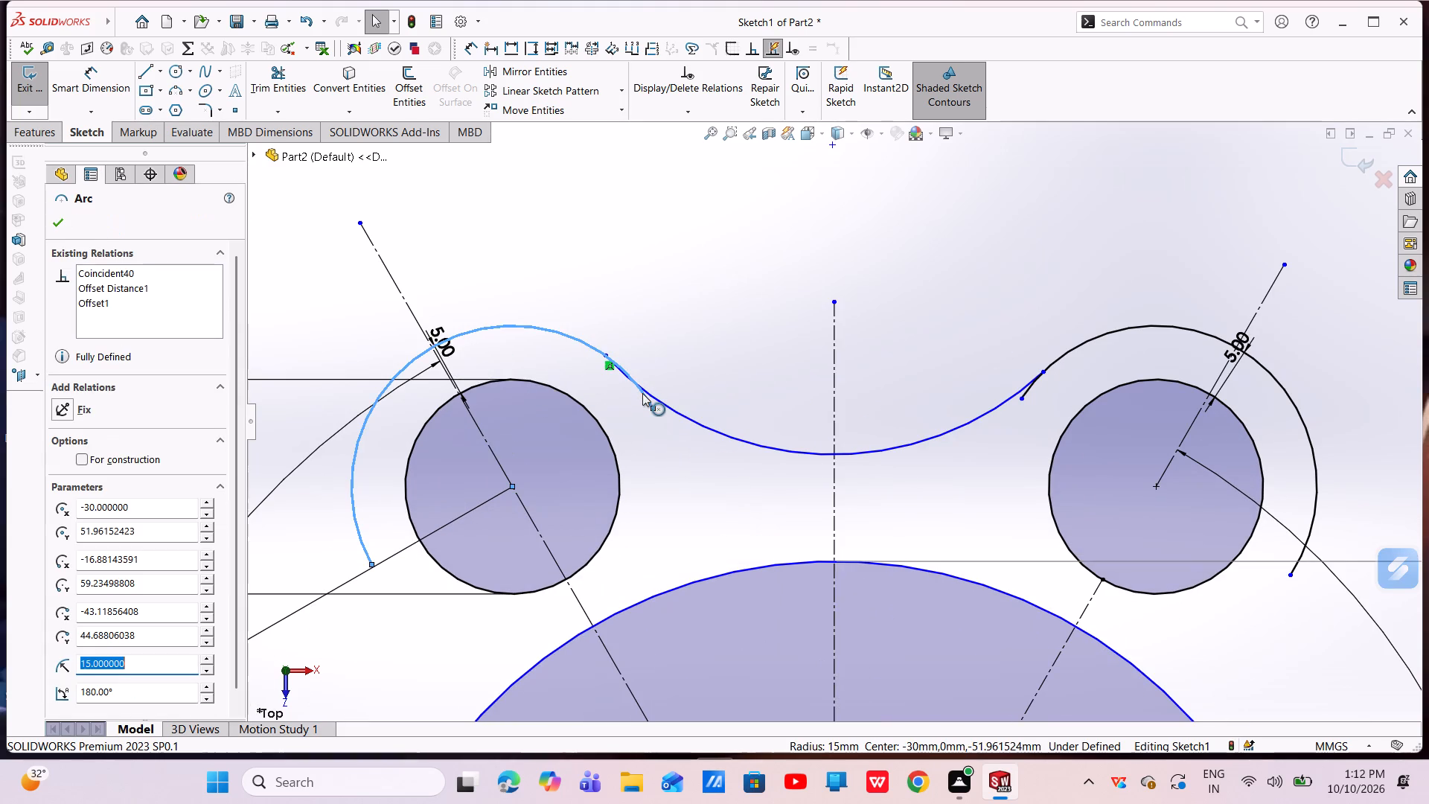
pyautogui.press('Escape')
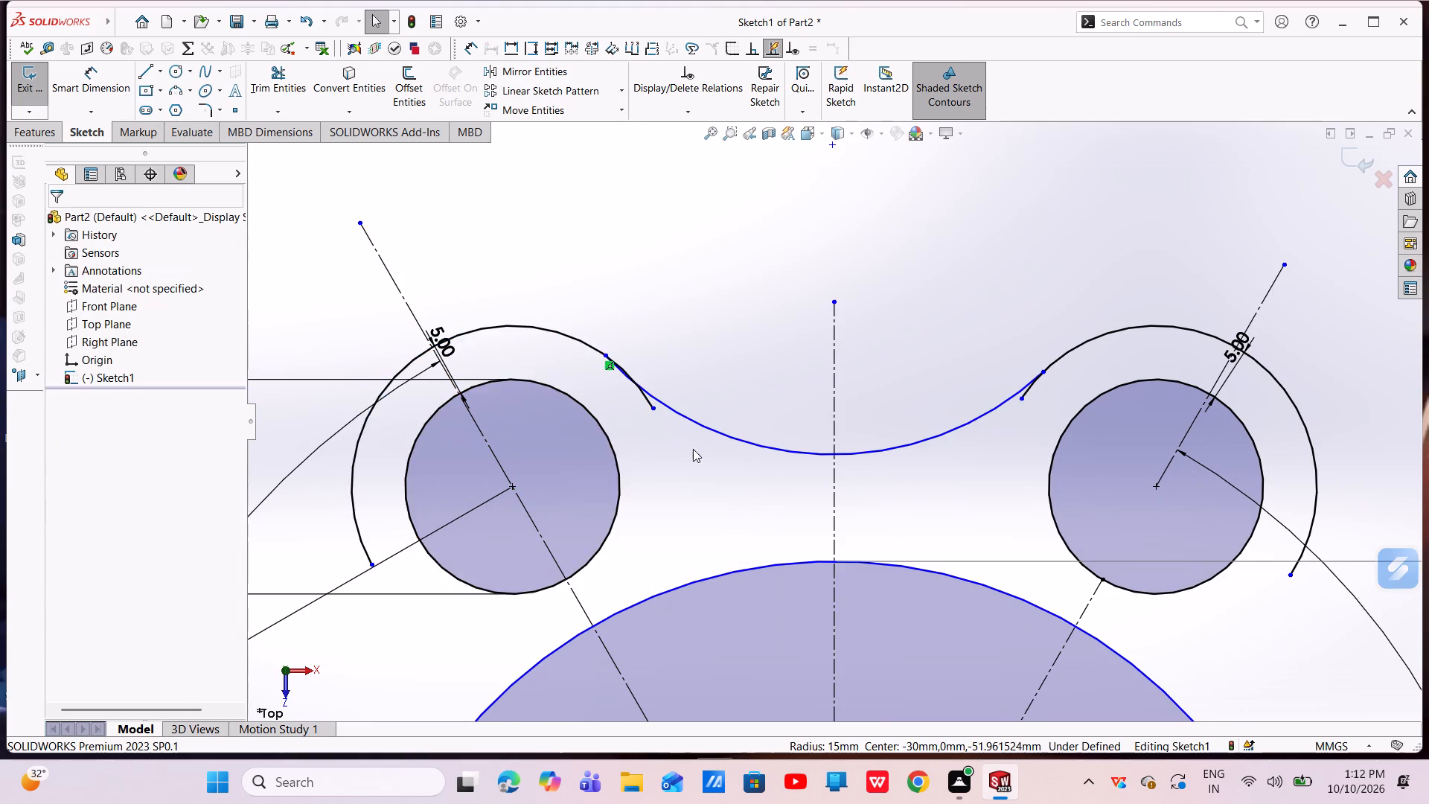
pyautogui.press('Escape')
pyautogui.scroll(-4, 691, 374)
pyautogui.click(584, 385)
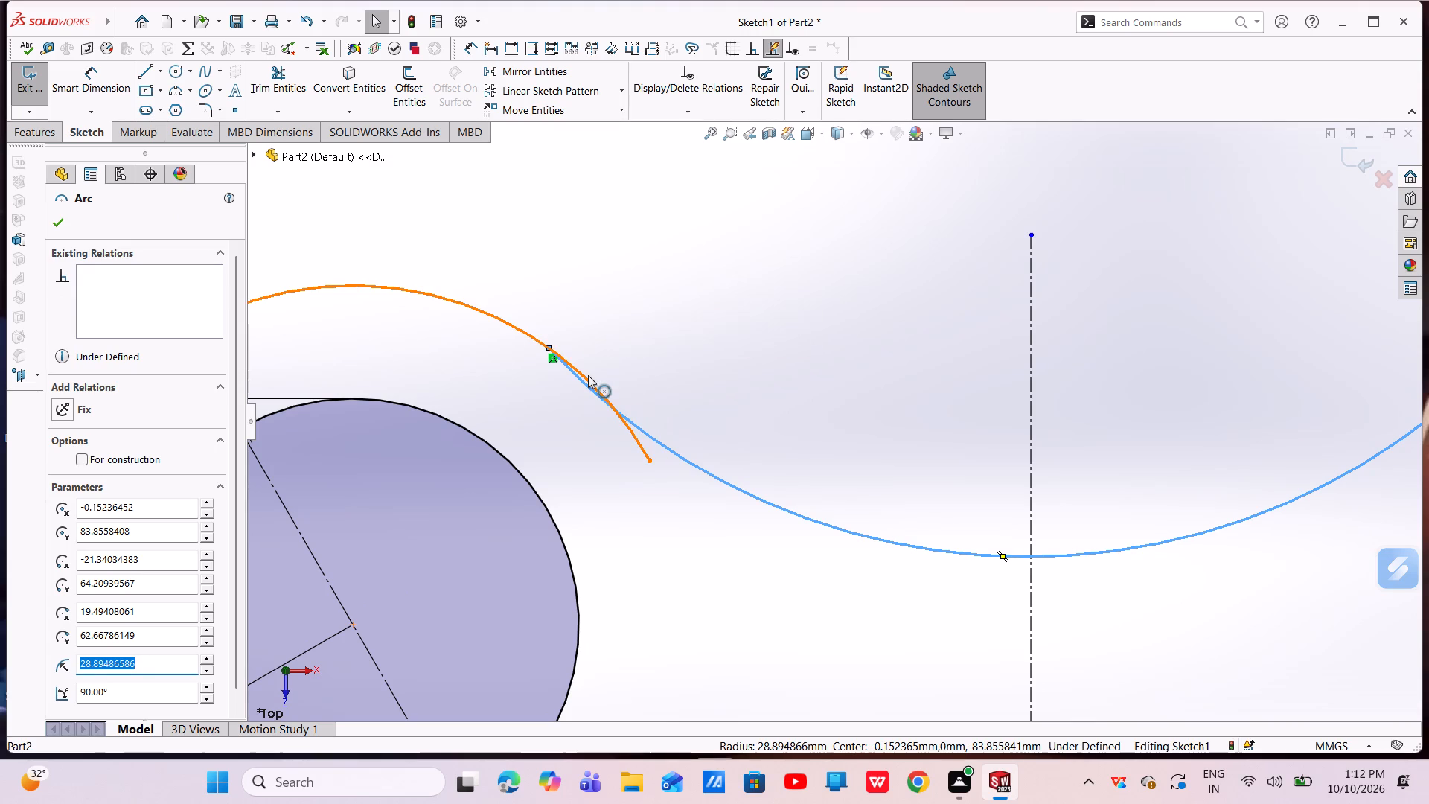
pyautogui.keyDown('ctrl'); pyautogui.click(586, 377); pyautogui.keyUp('ctrl')
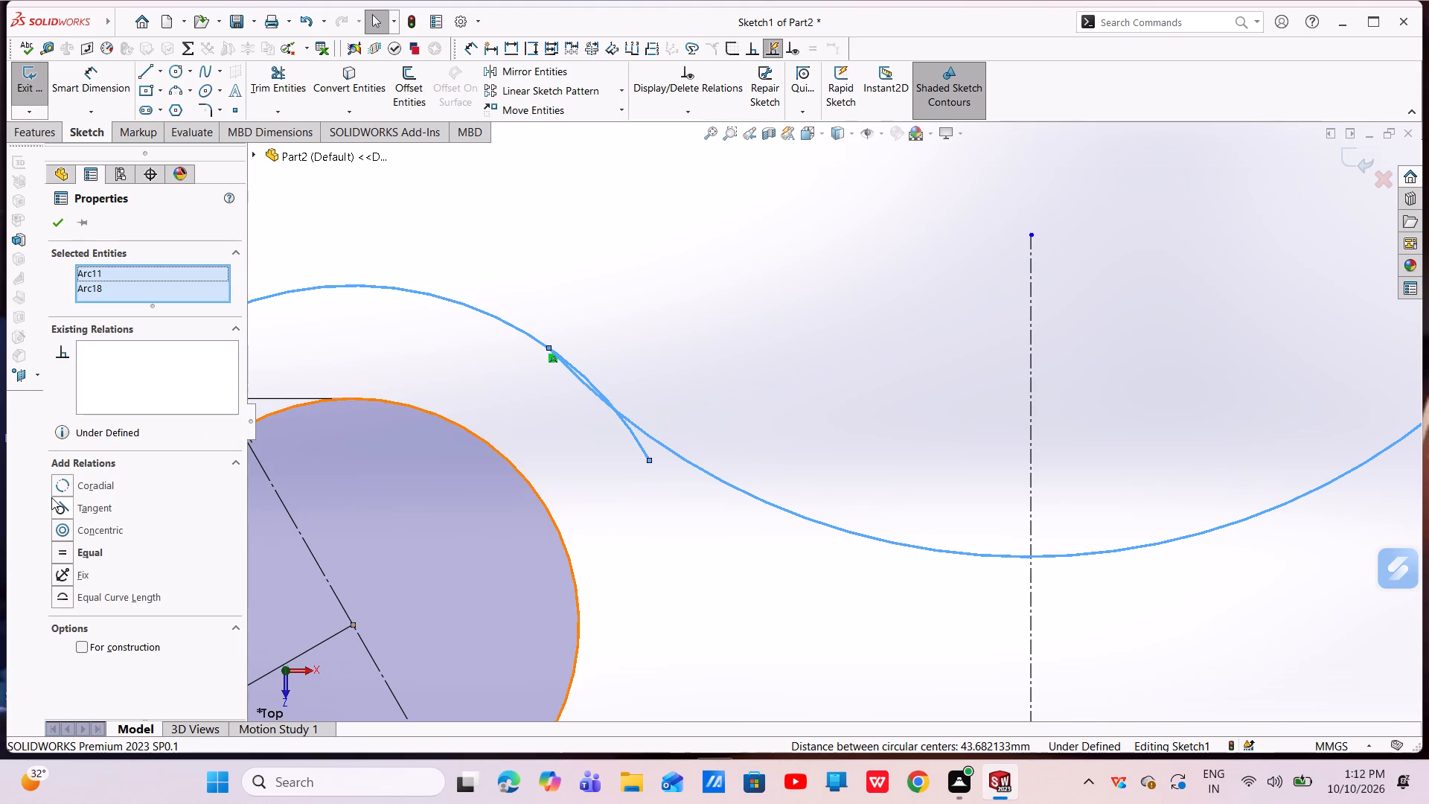
pyautogui.click(58, 505)
pyautogui.scroll(3, 669, 505)
pyautogui.press('Escape')
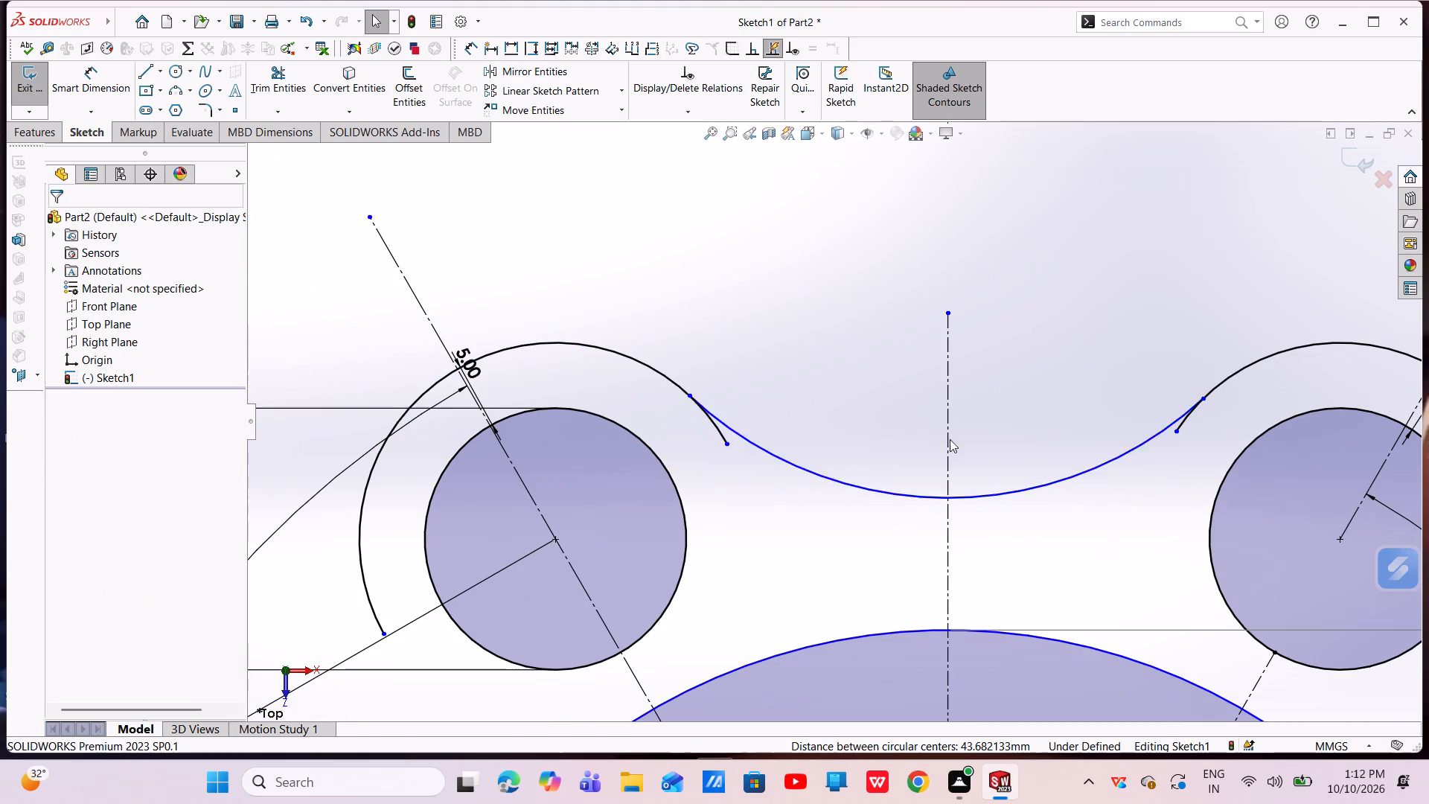
# Add a Tangent relation between the connecting arc and the right offset arc.
pyautogui.scroll(-4, 1260, 412)
pyautogui.click(1075, 345)
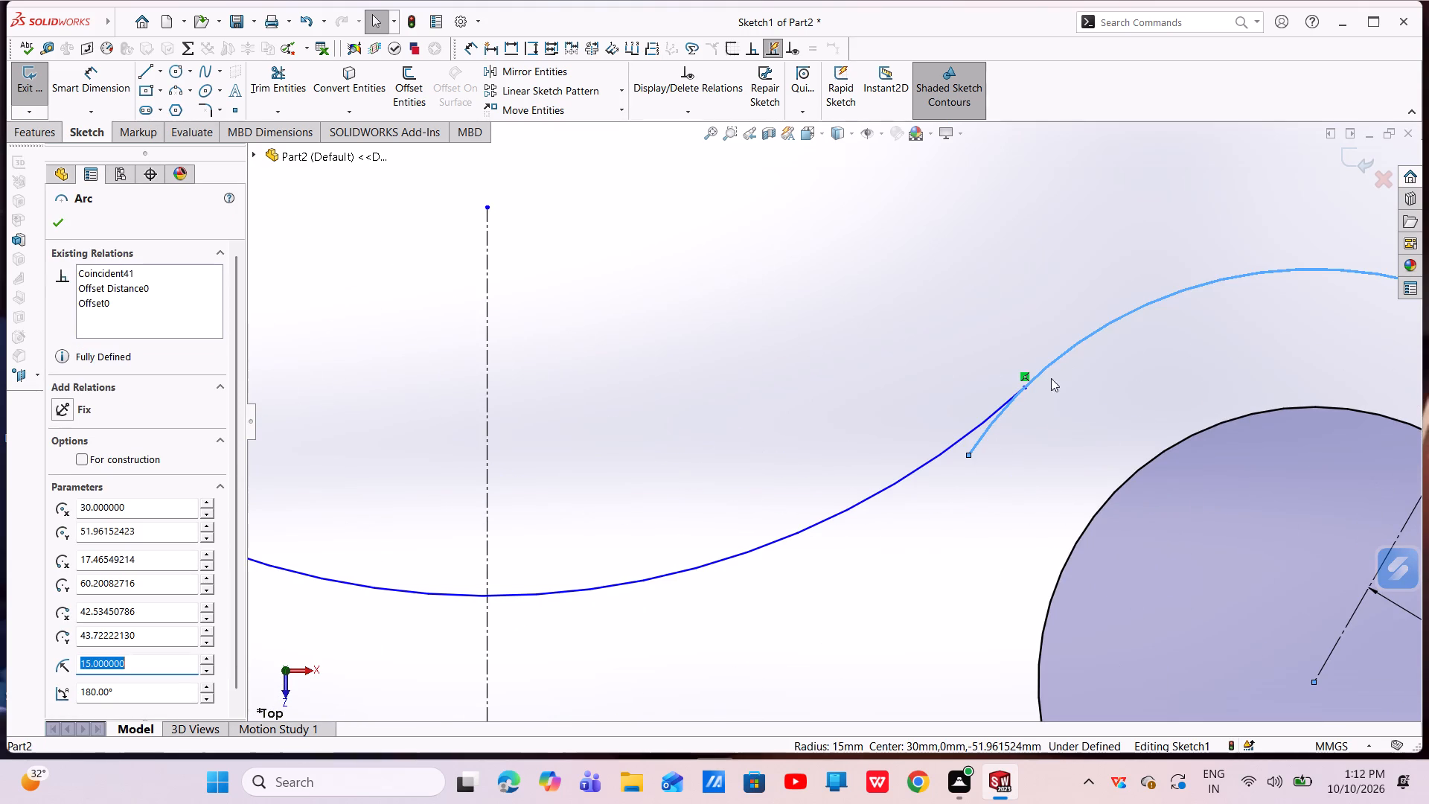
pyautogui.keyDown('ctrl'); pyautogui.click(976, 425); pyautogui.keyUp('ctrl')
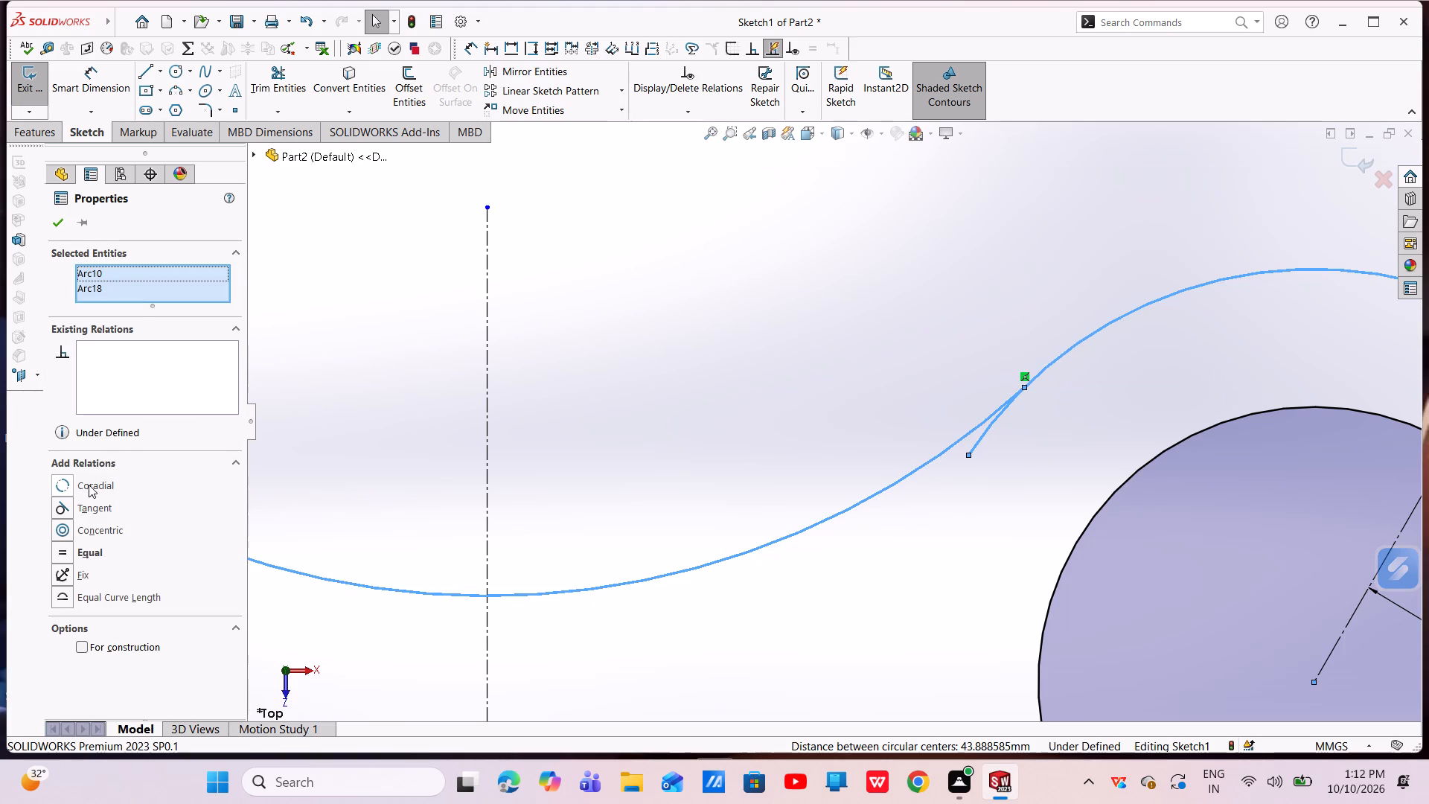
pyautogui.click(61, 515)
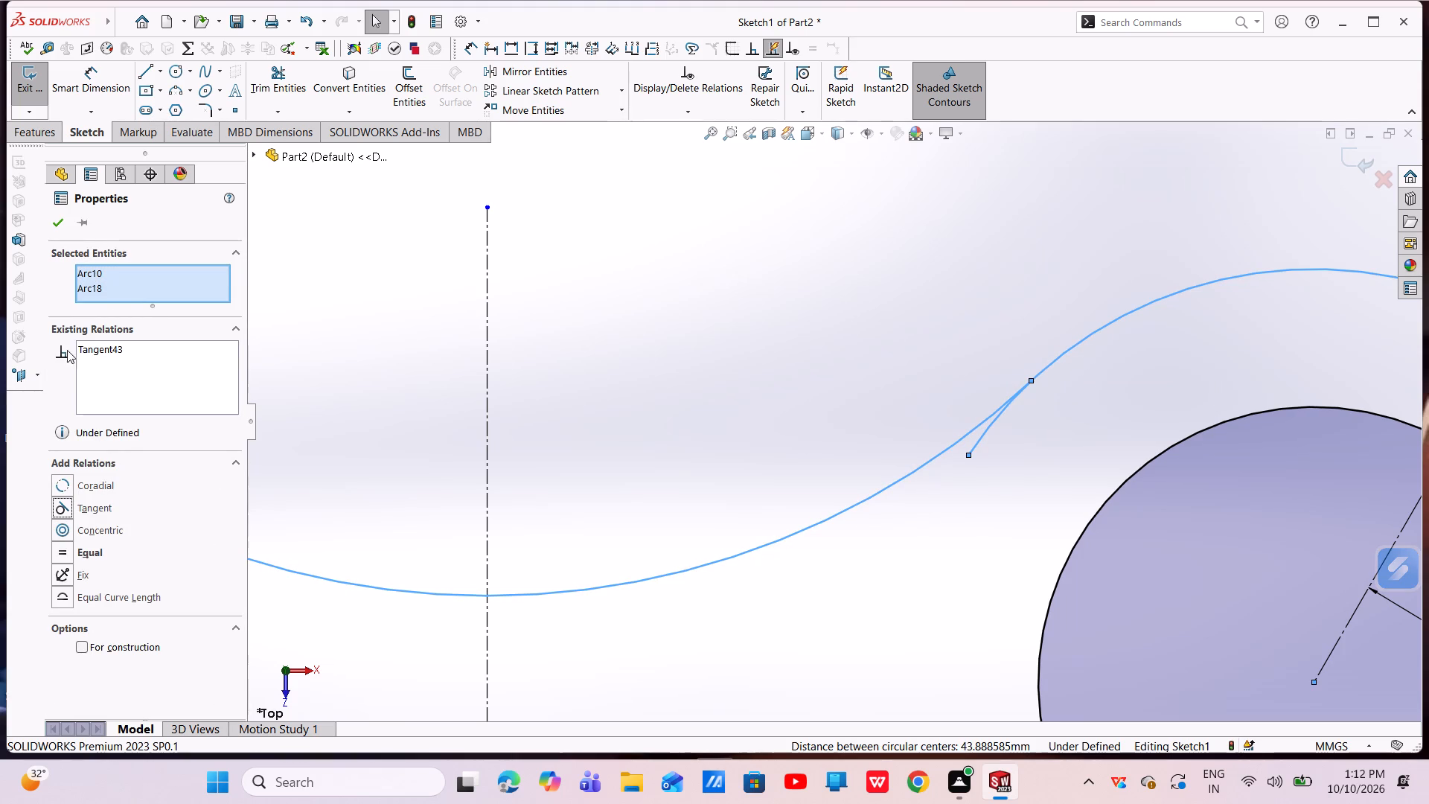
pyautogui.click(61, 223)
# Power-trim the leftover inner ends of the right and left offset arcs below where they meet the connecting arc.
pyautogui.click(292, 85)
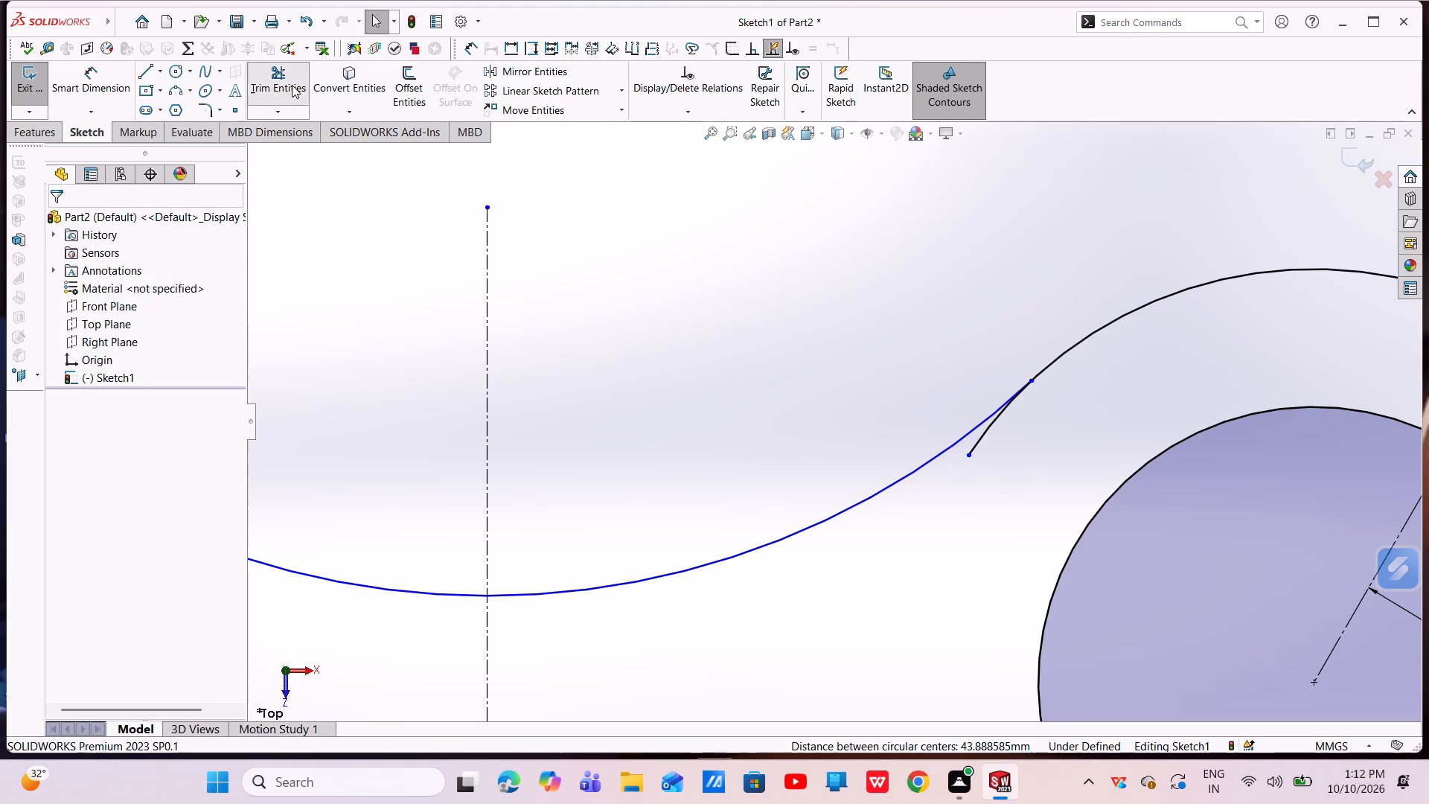
pyautogui.moveTo(1020, 437); pyautogui.dragTo(959, 449)
pyautogui.scroll(3, 982, 503)
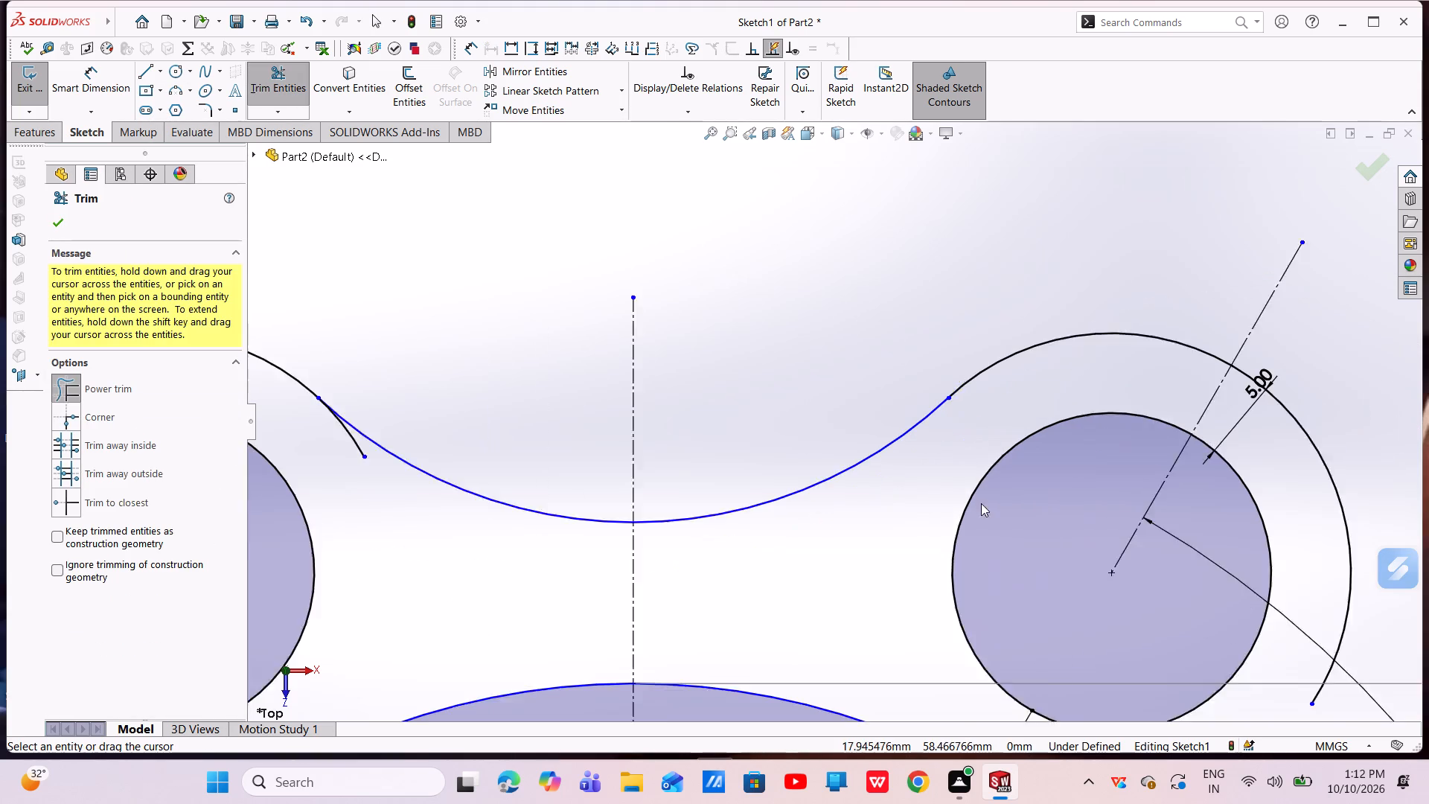
pyautogui.scroll(1, 981, 503)
pyautogui.scroll(2, 917, 536)
pyautogui.scroll(-4, 655, 391)
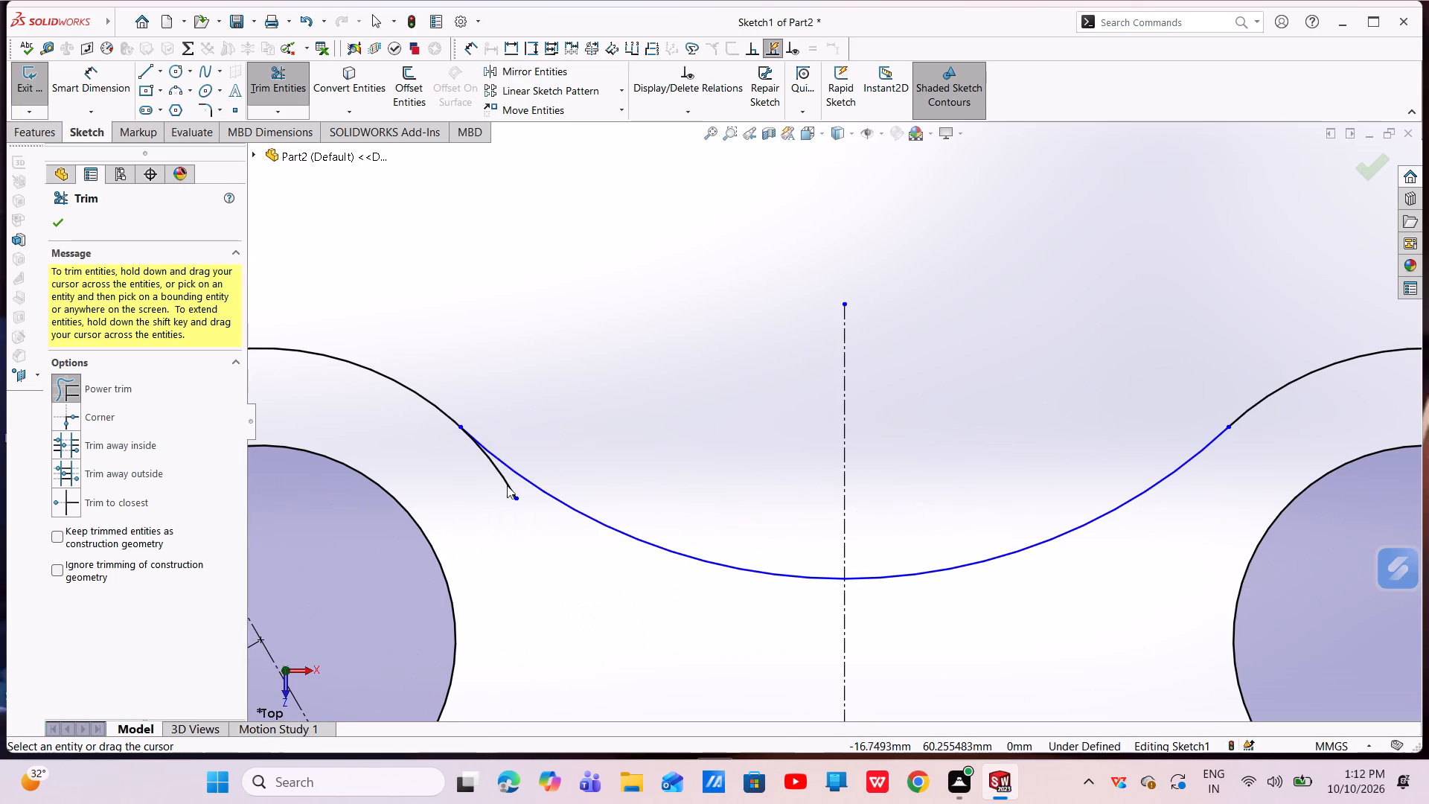
pyautogui.moveTo(494, 491); pyautogui.dragTo(520, 482)
pyautogui.scroll(3, 515, 529)
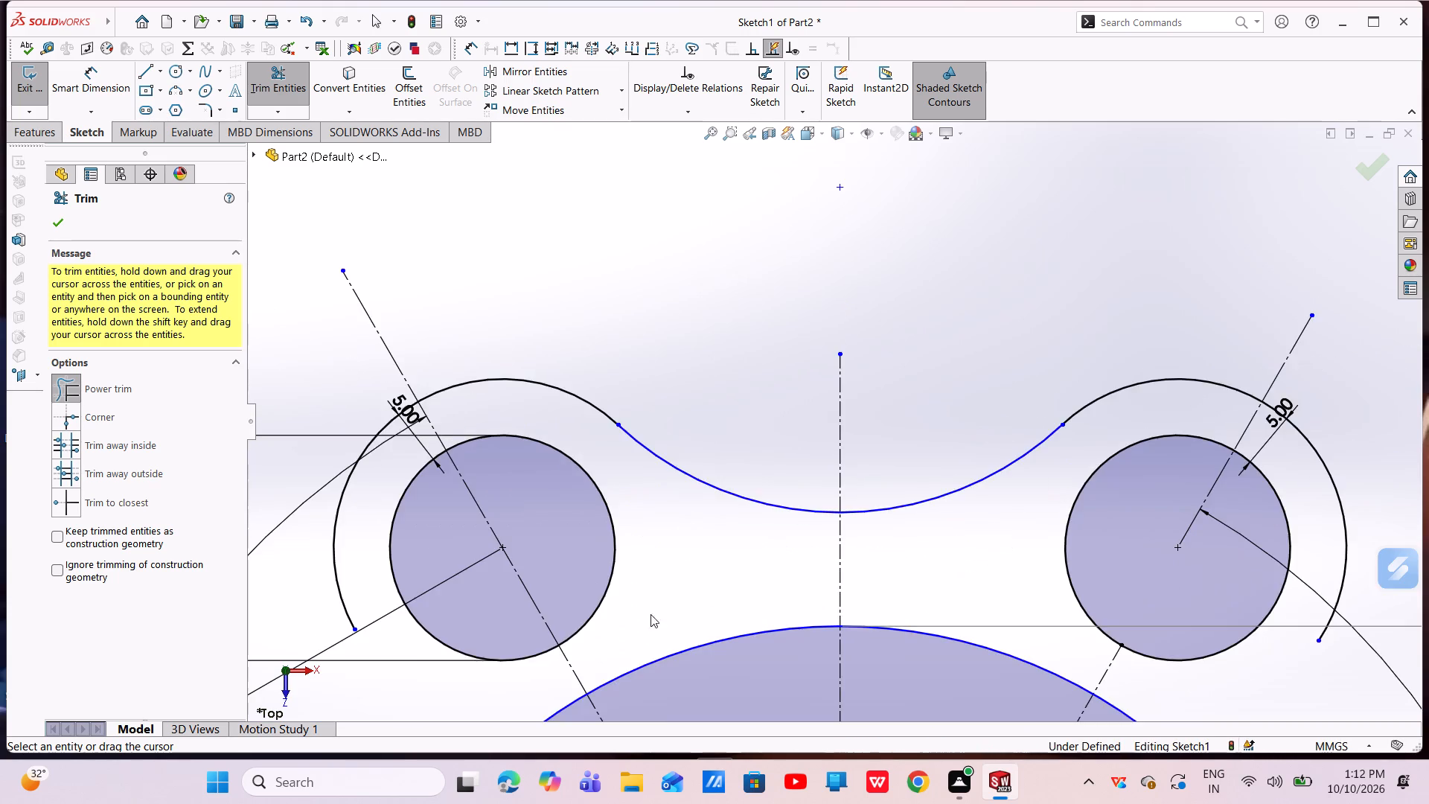
pyautogui.scroll(3, 679, 616)
pyautogui.press('Escape')
pyautogui.press('Escape')
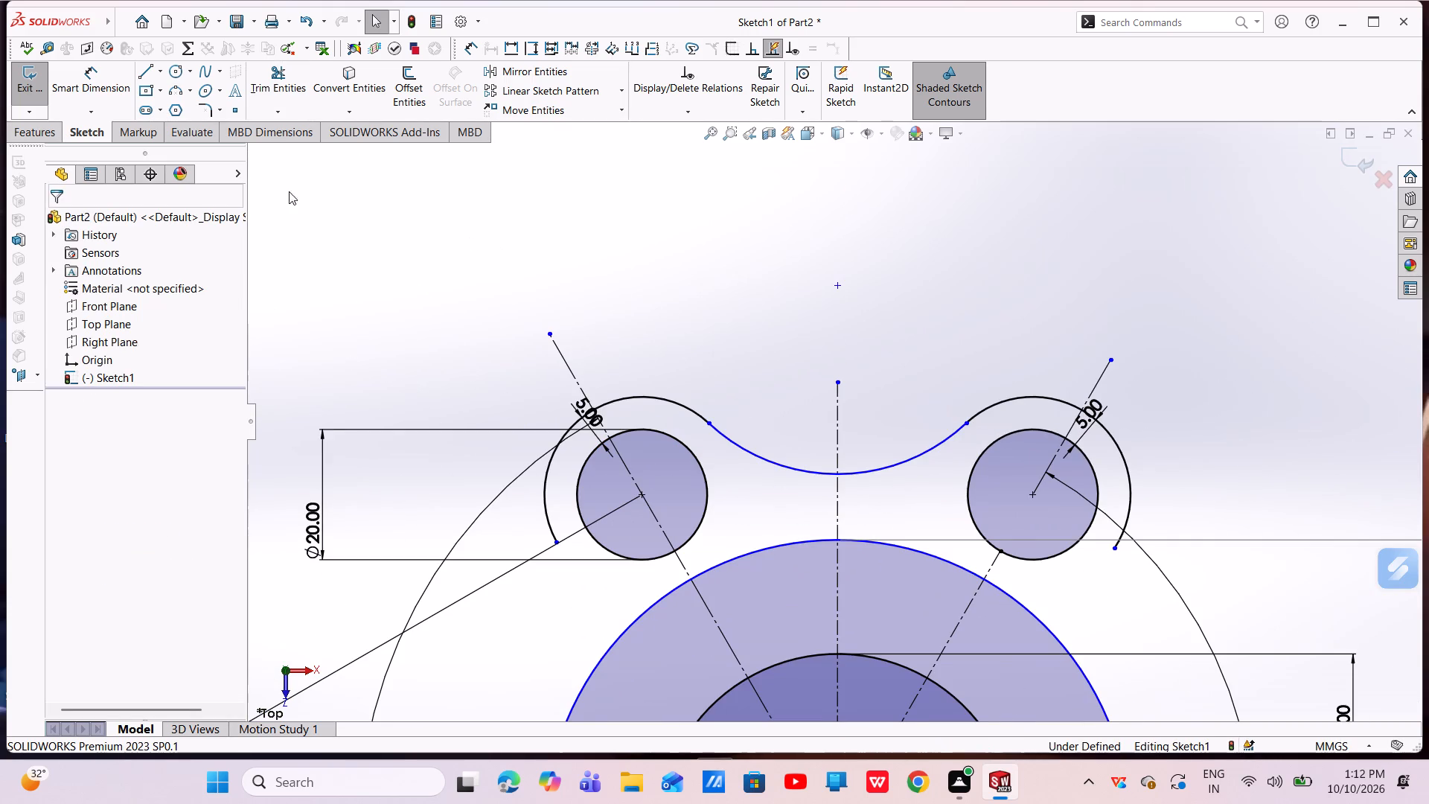
# Dimension the connecting arc's radius as 17 mm.
pyautogui.click(80, 71)
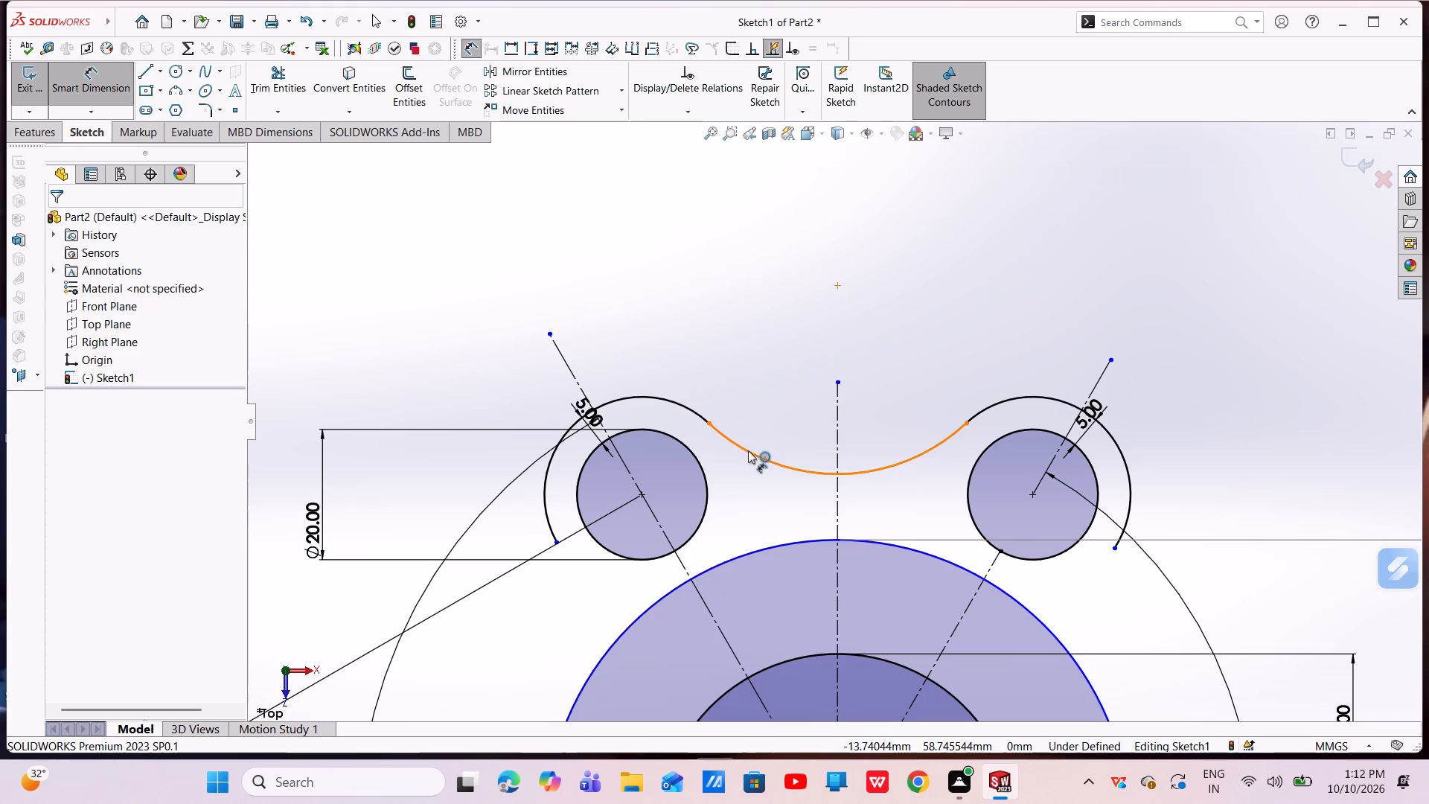
pyautogui.click(748, 450)
pyautogui.click(819, 313)
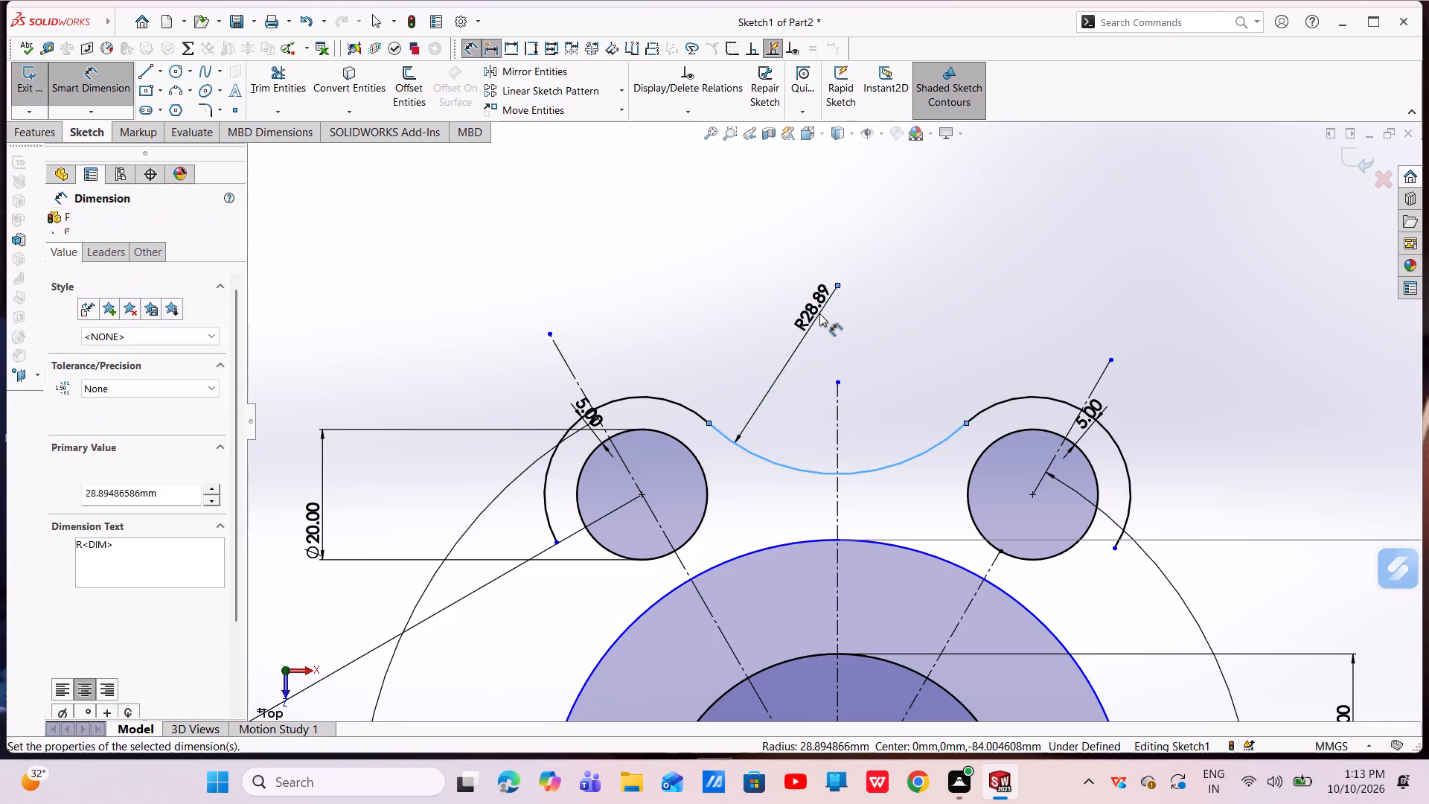
pyautogui.press('BackSpace')
pyautogui.write('17')
pyautogui.press('Return')
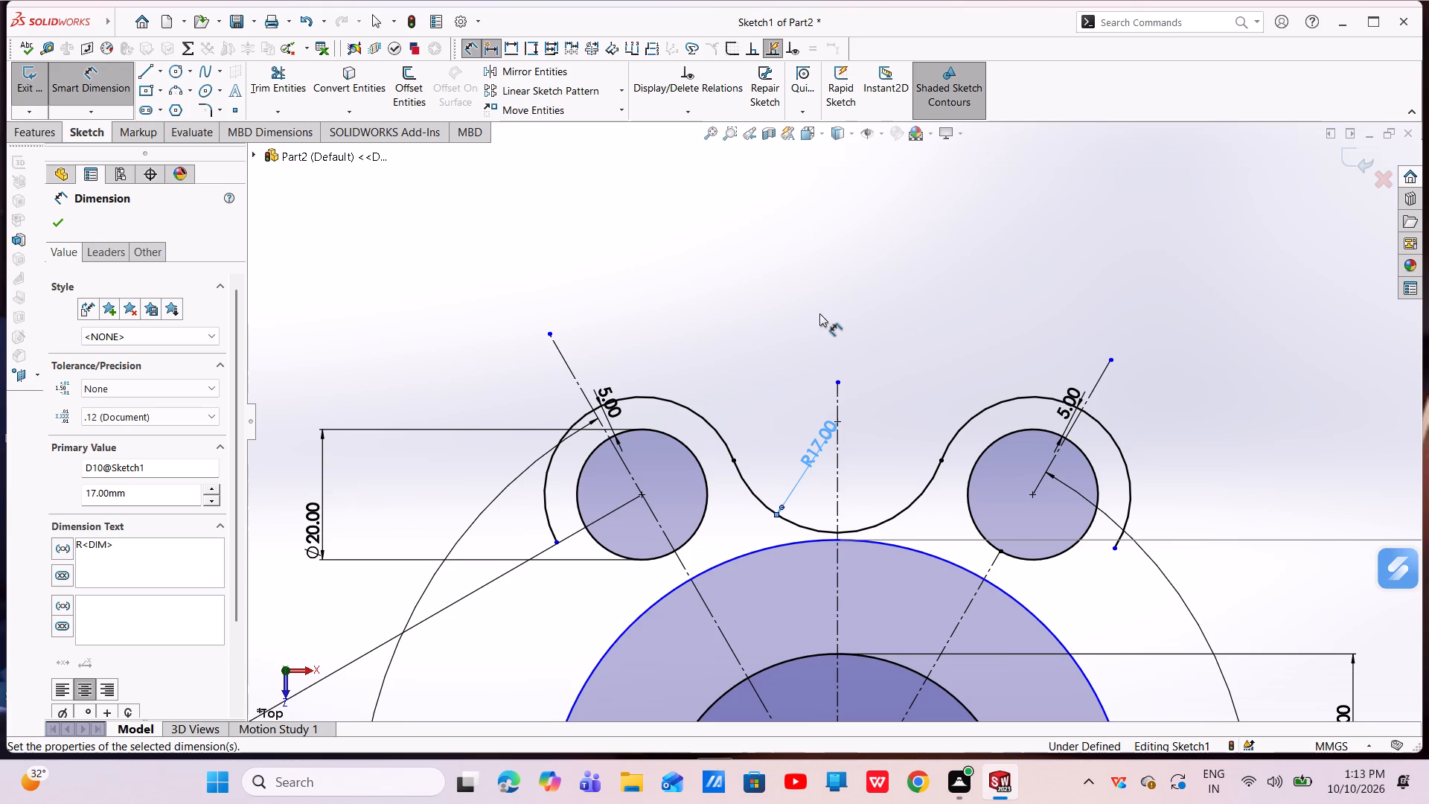
pyautogui.press('Escape')
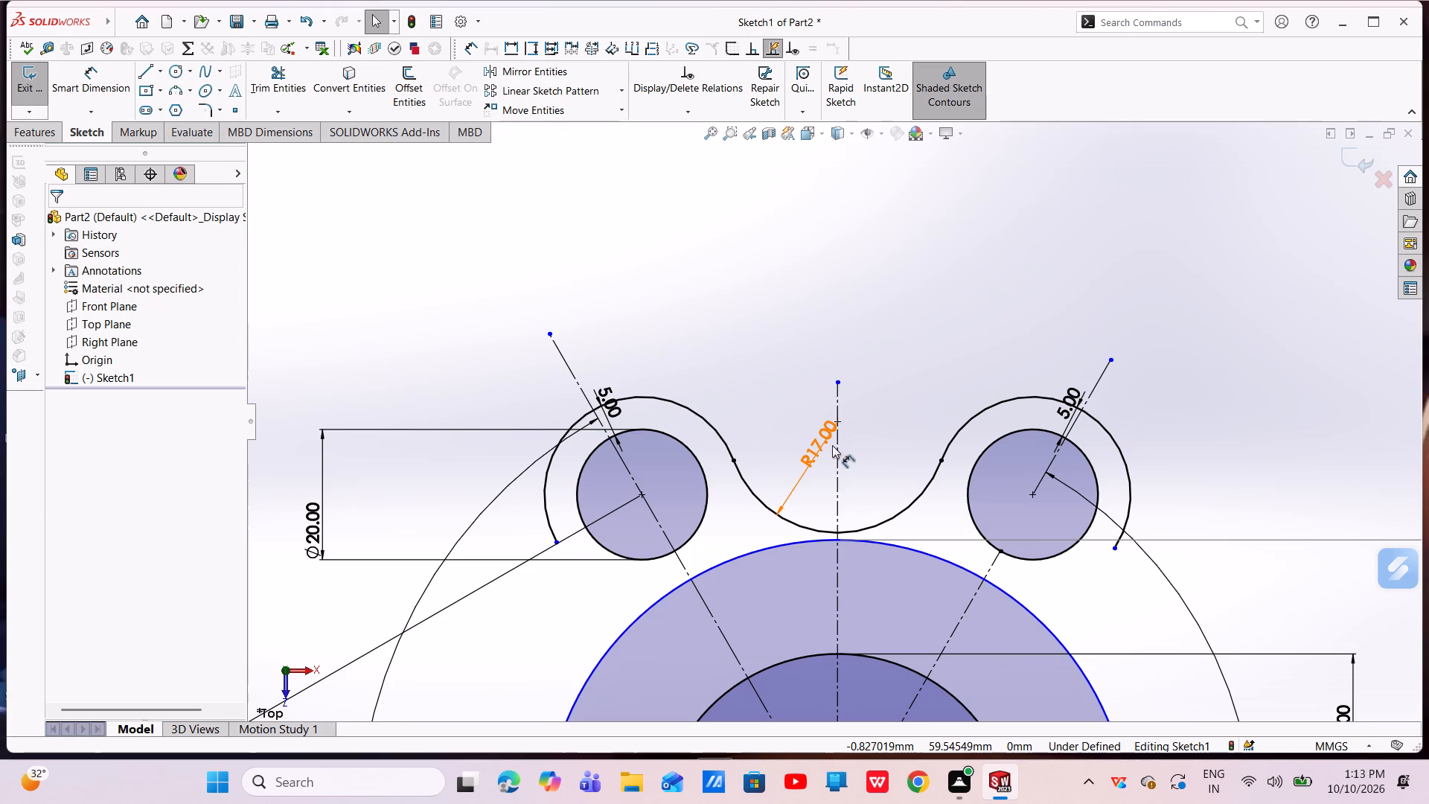
# Reposition the R17 radius dimension so its text sits above the connecting arc, near the vertical centerline.
pyautogui.moveTo(813, 458); pyautogui.dragTo(827, 421)
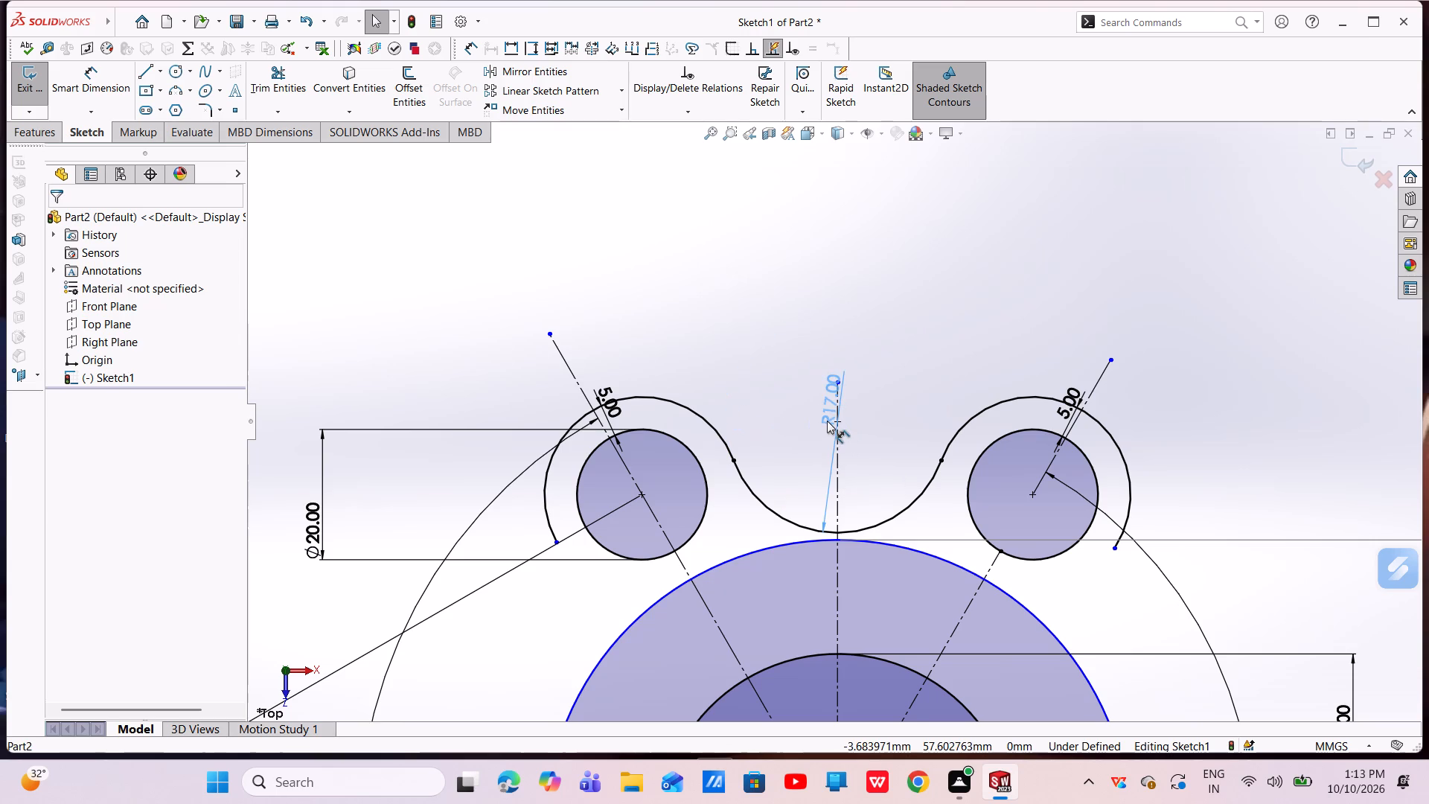
pyautogui.moveTo(827, 421); pyautogui.dragTo(826, 444)
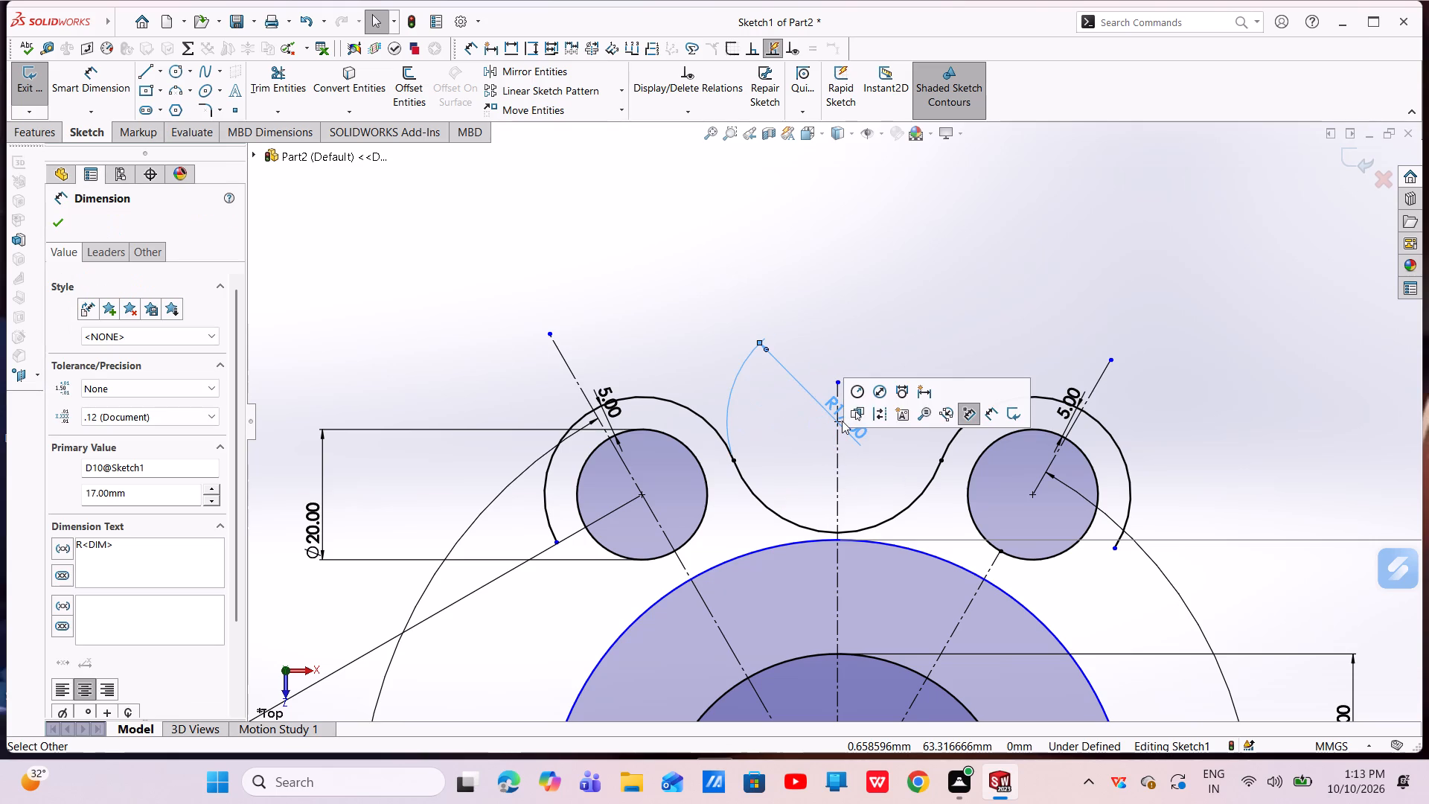
pyautogui.press('Escape')
pyautogui.scroll(-4, 842, 421)
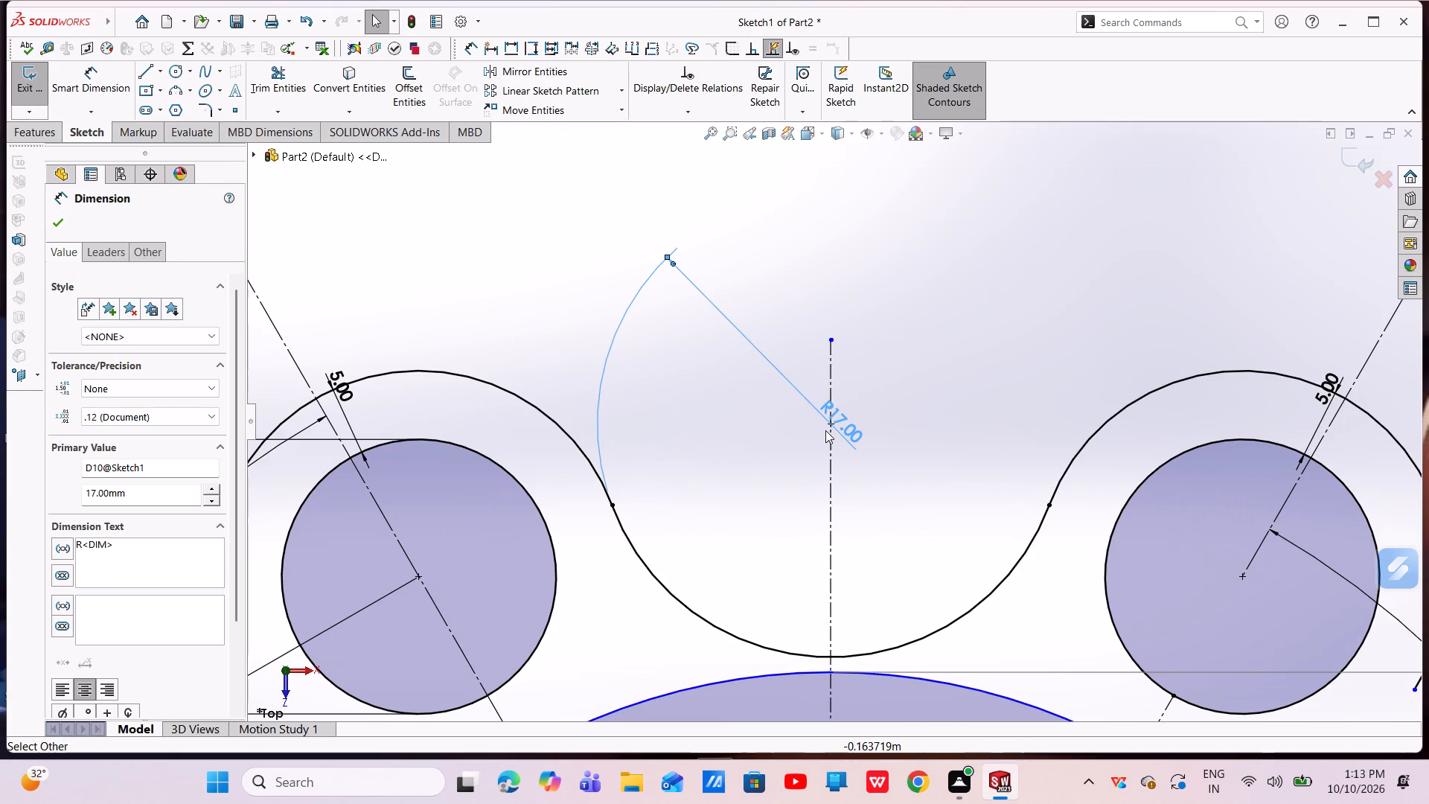
pyautogui.moveTo(828, 422); pyautogui.dragTo(831, 403)
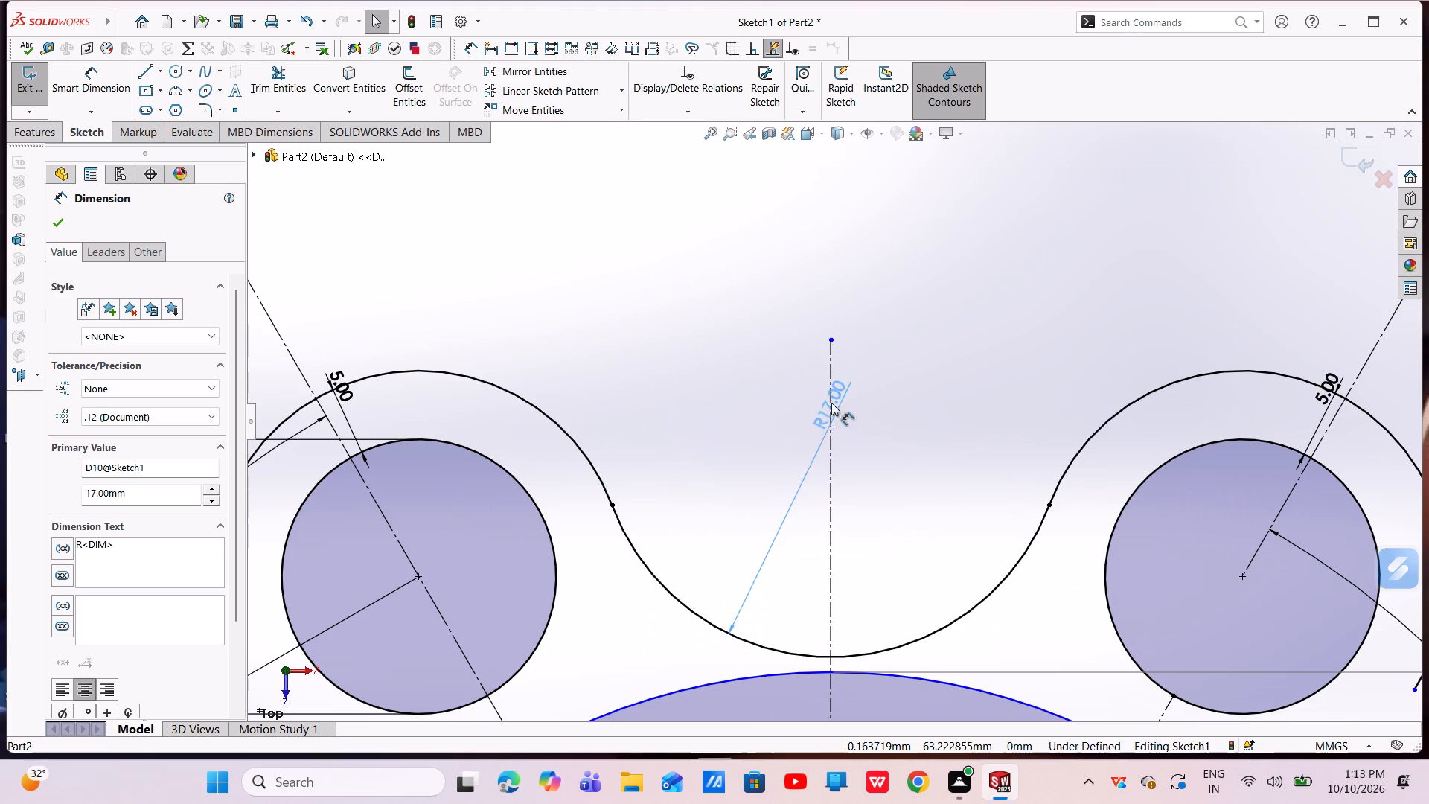
# Move the R17 radius dimension's text higher above the connecting arc, beside the top end of the vertical centerline.
pyautogui.moveTo(831, 403); pyautogui.dragTo(851, 328)
pyautogui.press('Escape')
pyautogui.press('Escape')
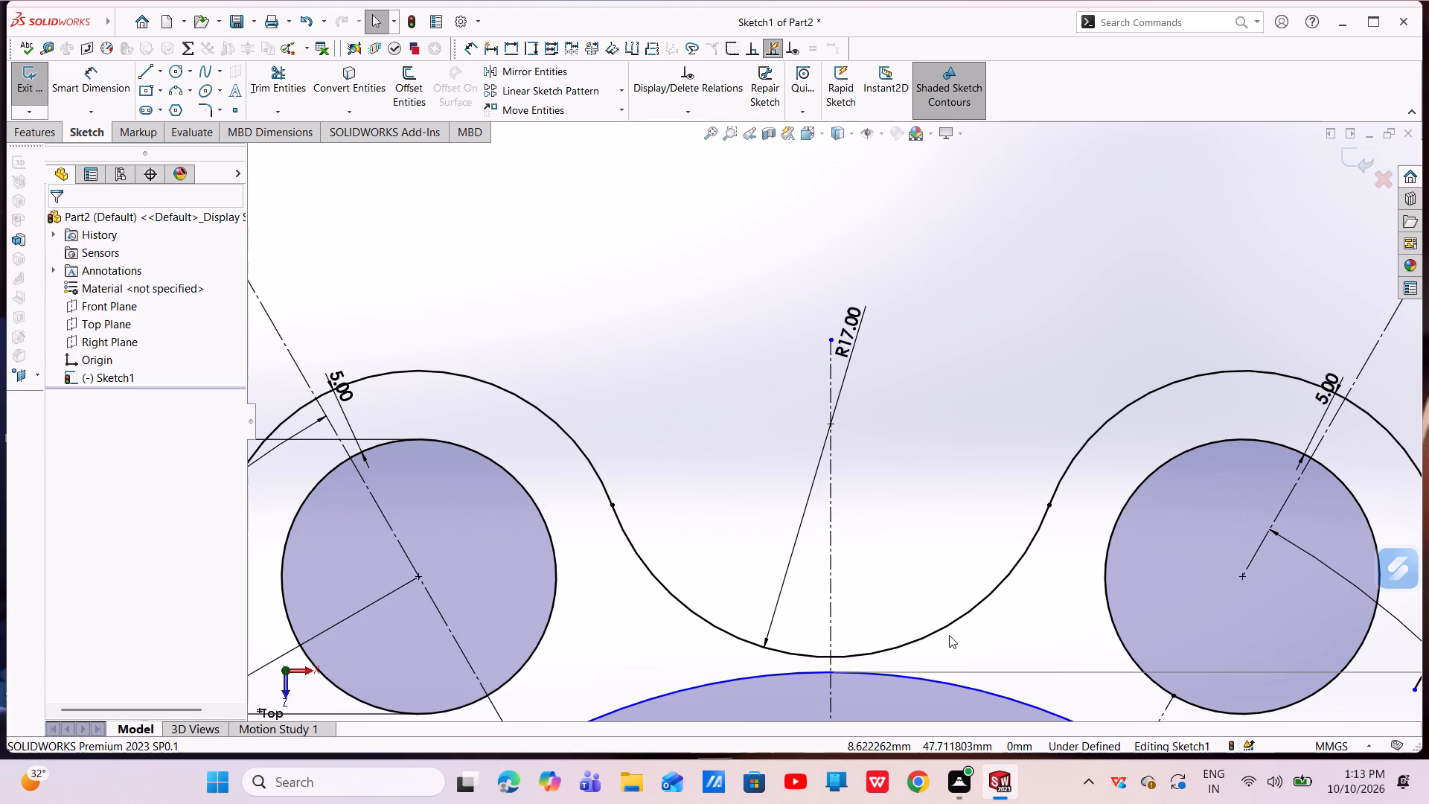
# Delete the lower-right 20 mm circle and the offset circle around it.
pyautogui.scroll(6, 968, 561)
pyautogui.scroll(4, 930, 685)
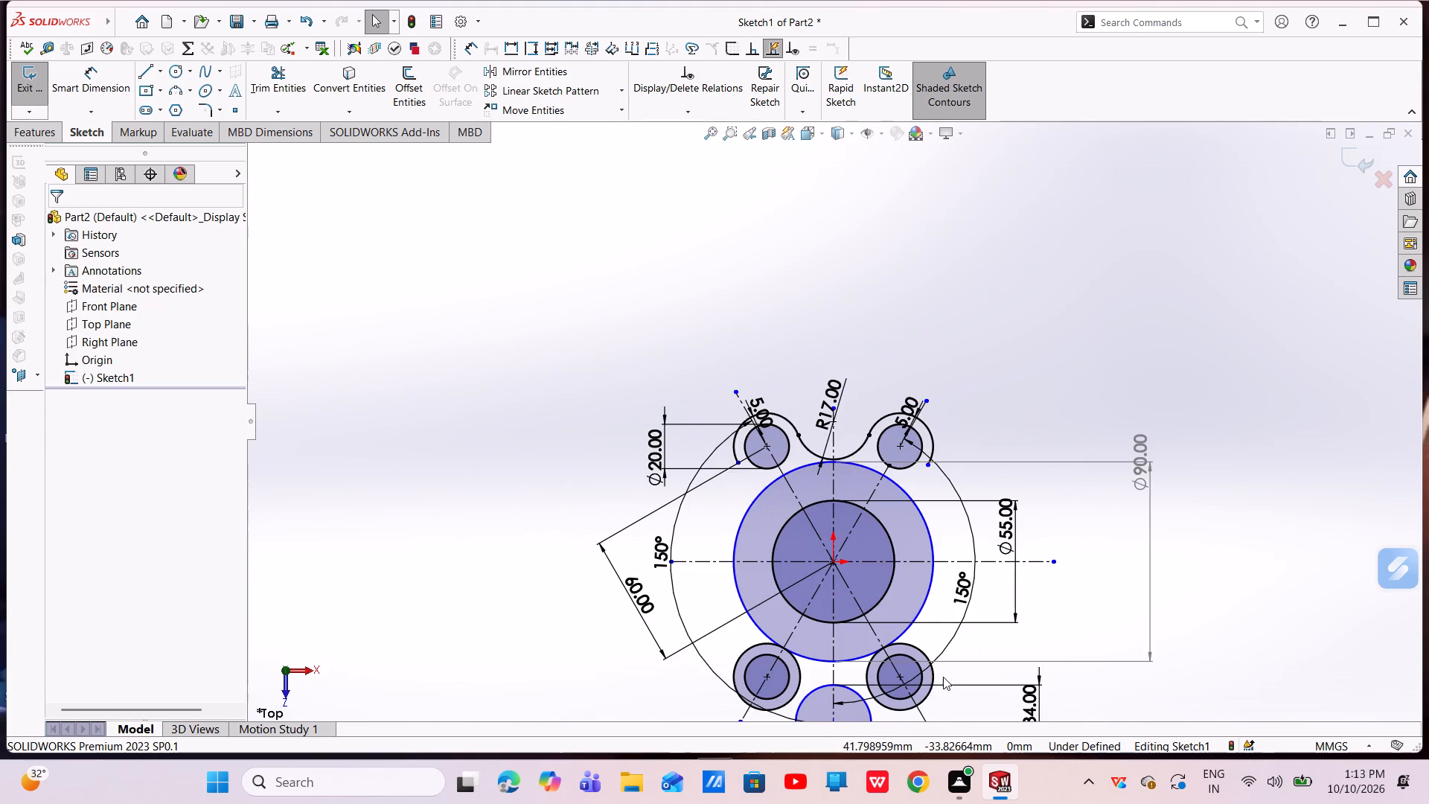
pyautogui.scroll(-2, 944, 638)
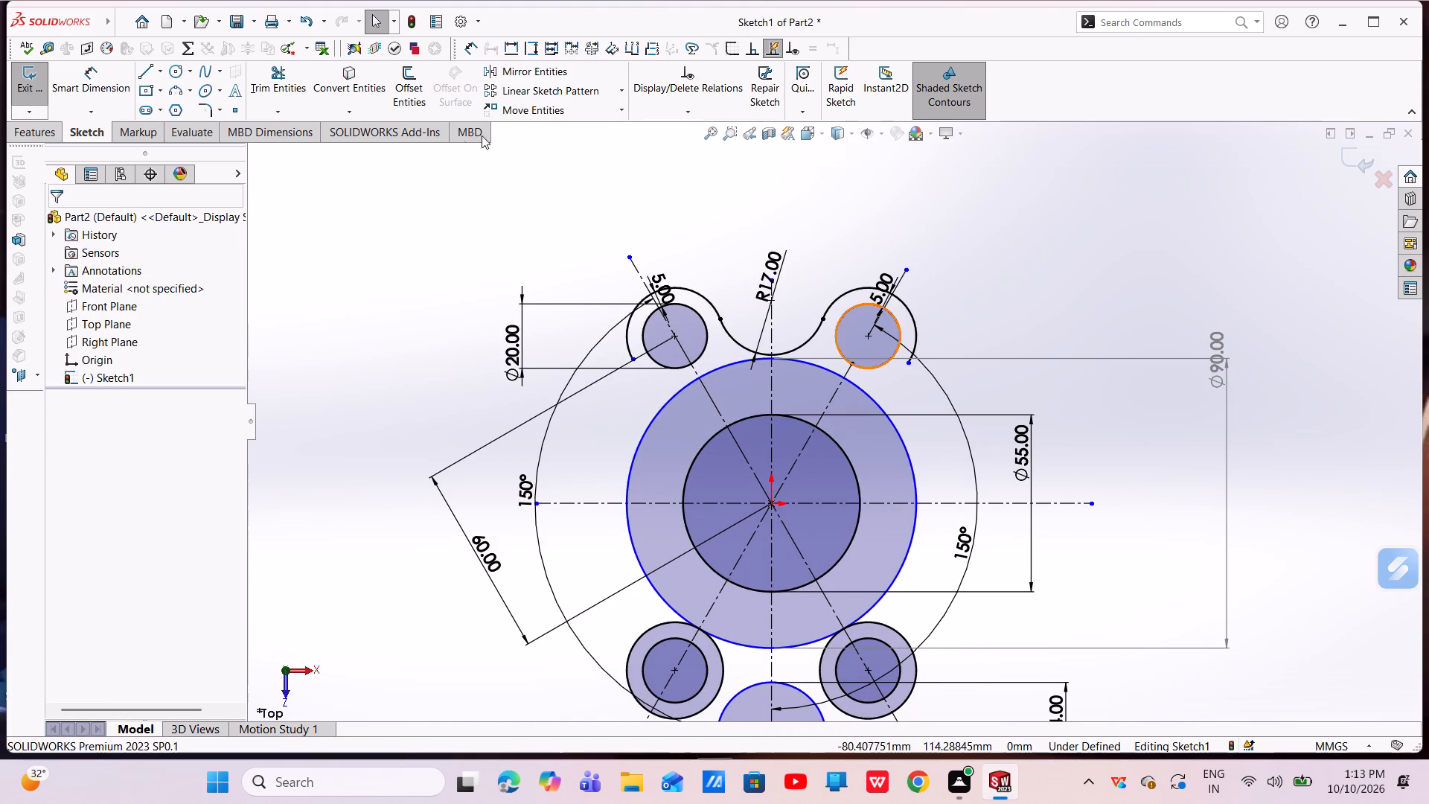
pyautogui.click(914, 654)
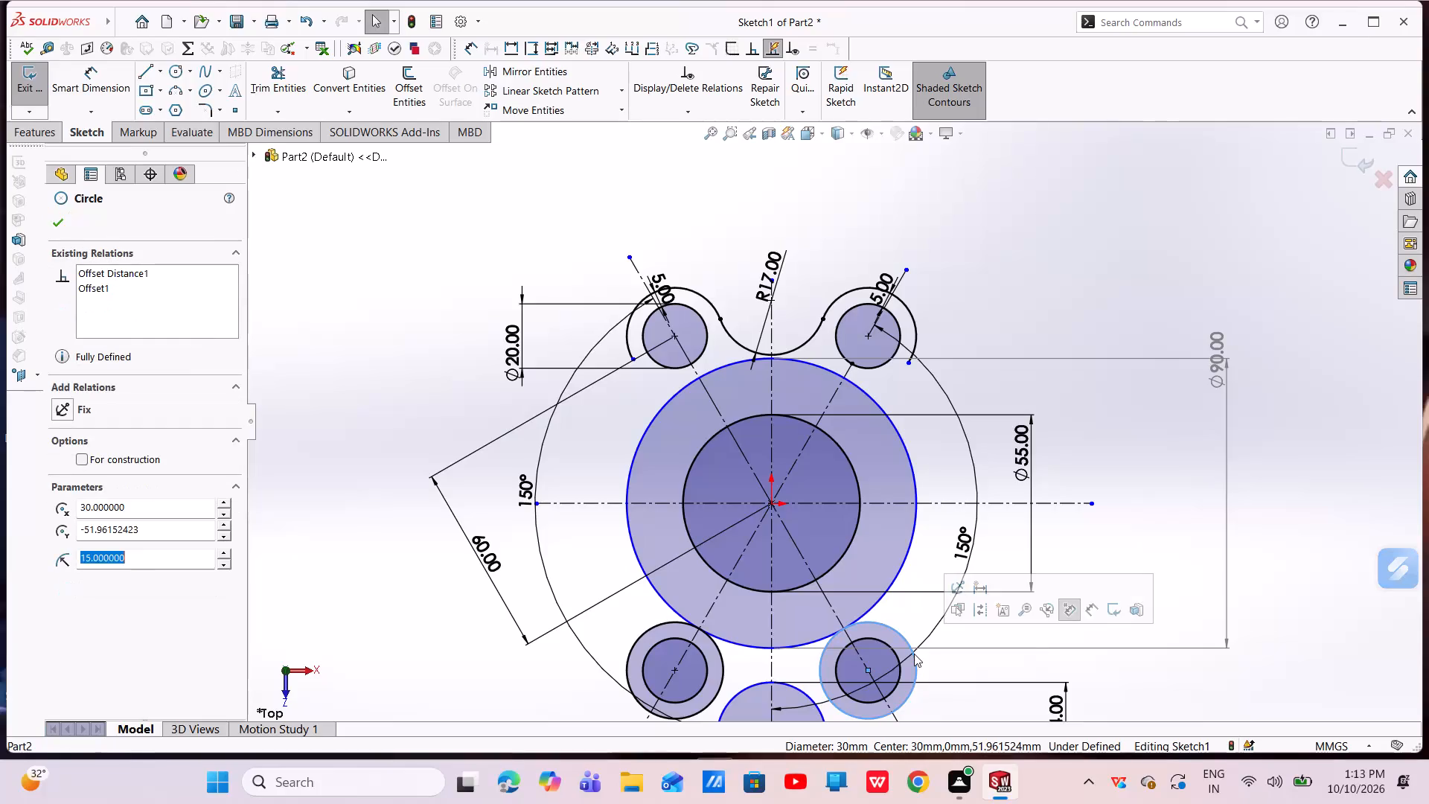
pyautogui.rightClick(914, 654)
pyautogui.click(933, 730)
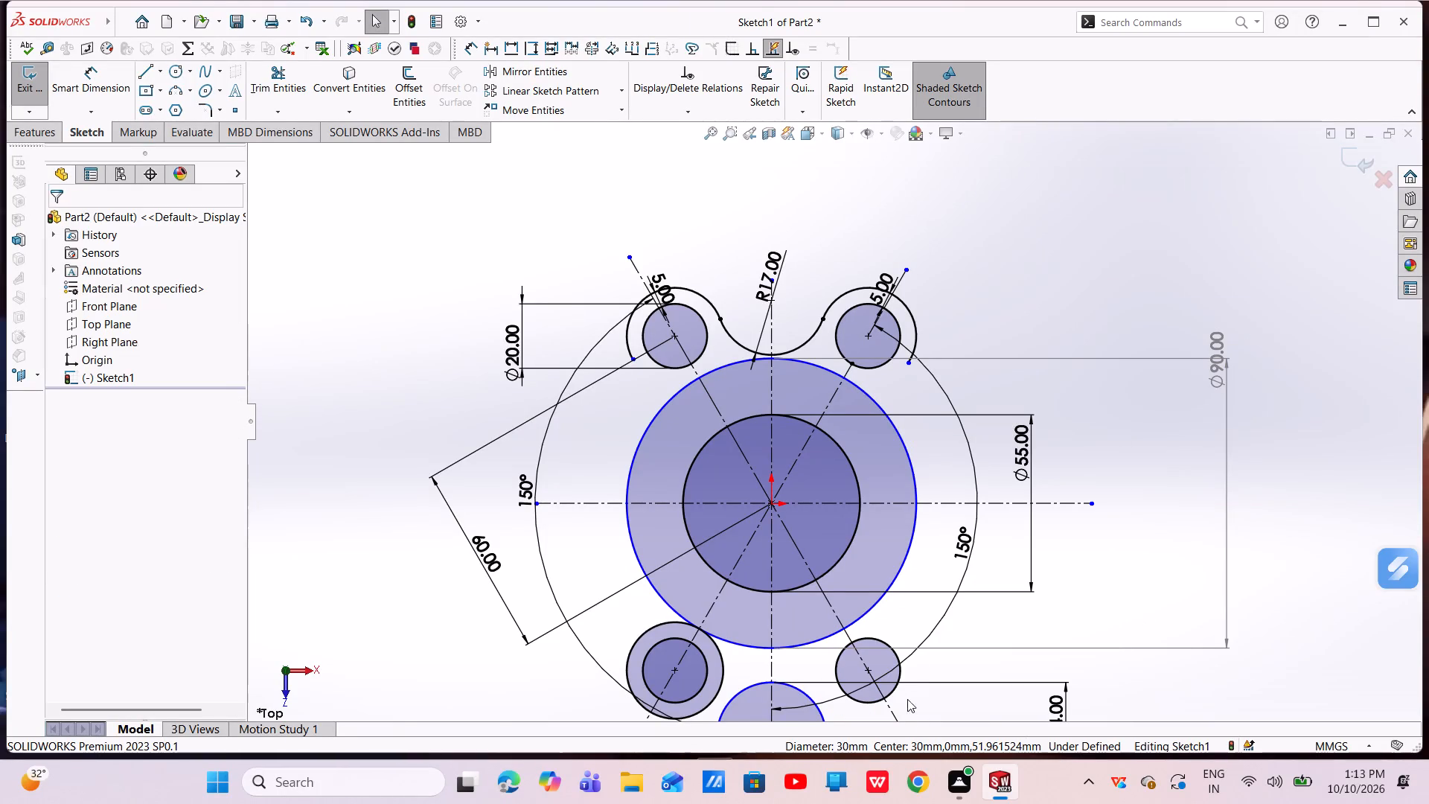
pyautogui.keyDown('ctrl'); pyautogui.click(901, 683); pyautogui.keyUp('ctrl')
pyautogui.keyDown('ctrl'); pyautogui.rightClick(901, 683); pyautogui.keyUp('ctrl')
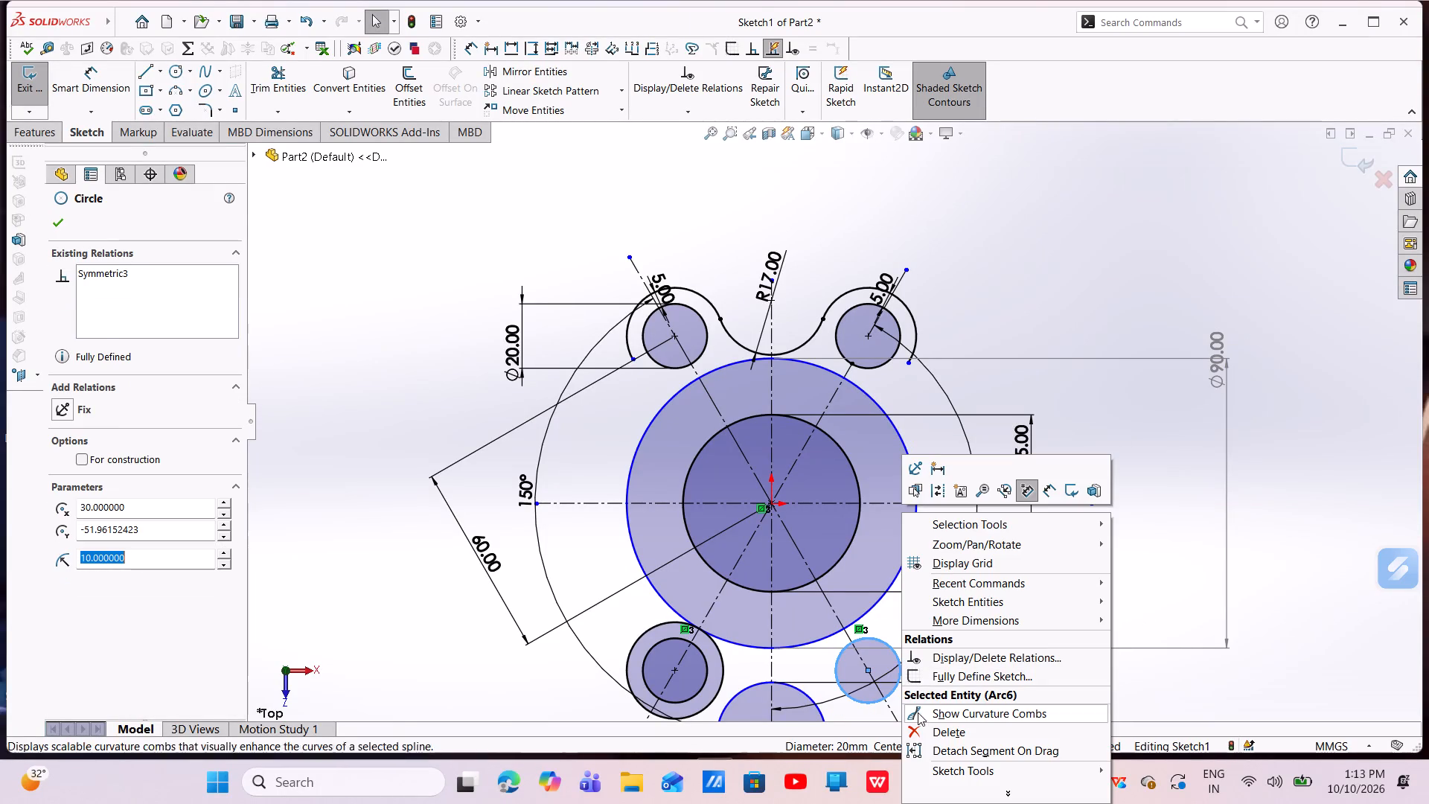
pyautogui.click(918, 724)
# Delete the lower-left 20 mm circle and the offset circle around it.
pyautogui.scroll(4, 875, 692)
pyautogui.scroll(-4, 792, 511)
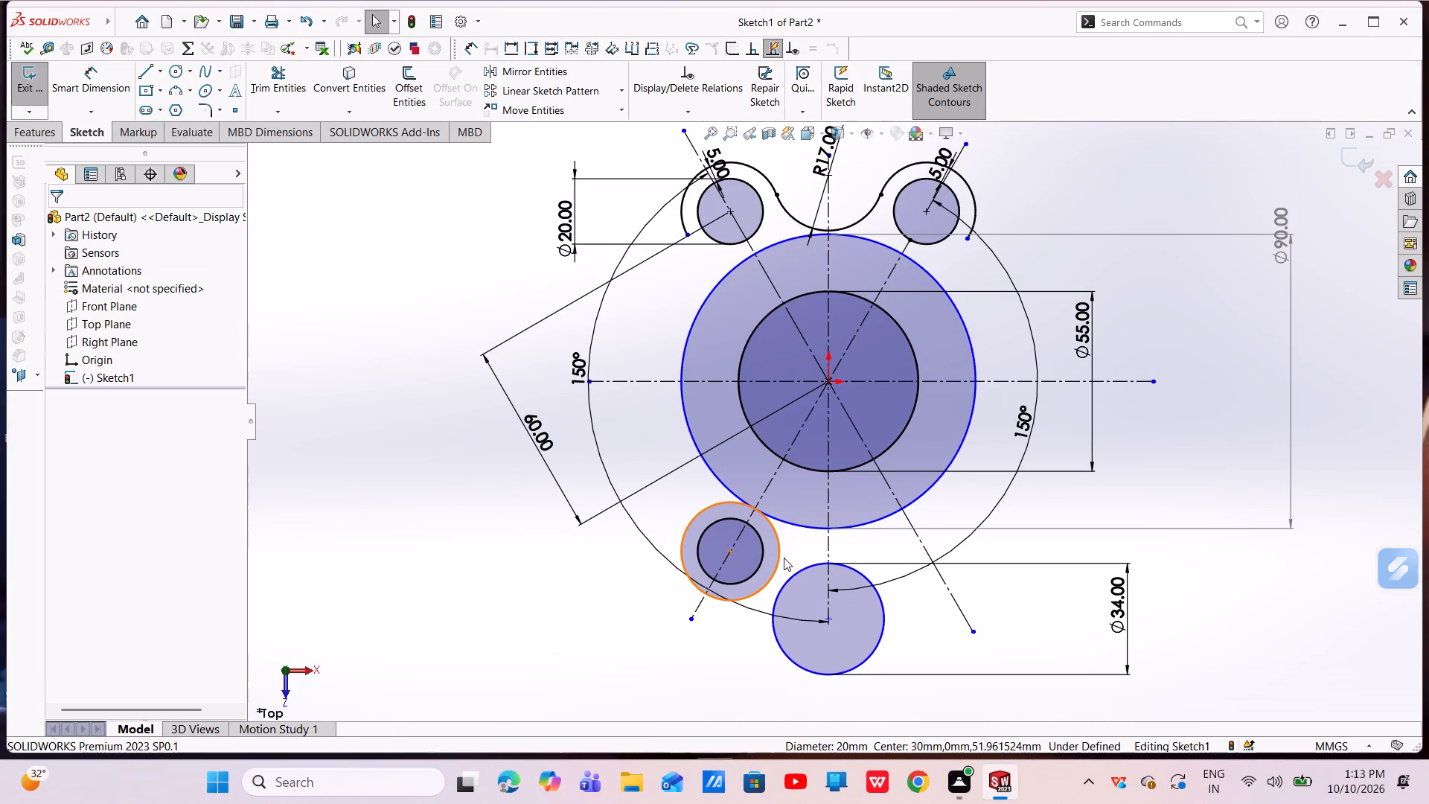
pyautogui.click(784, 557)
pyautogui.rightClick(784, 557)
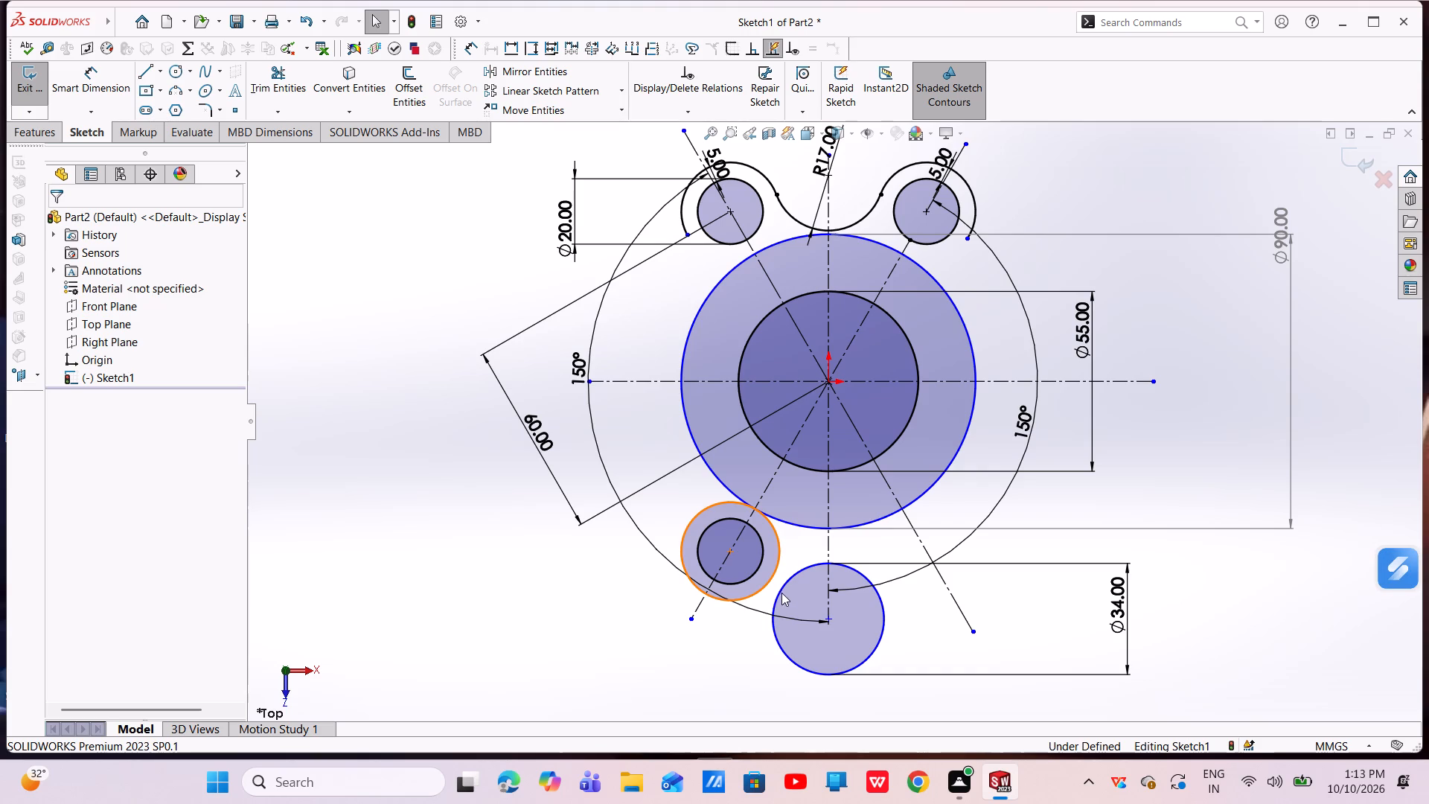
pyautogui.press('Escape')
pyautogui.click(776, 555)
pyautogui.rightClick(776, 555)
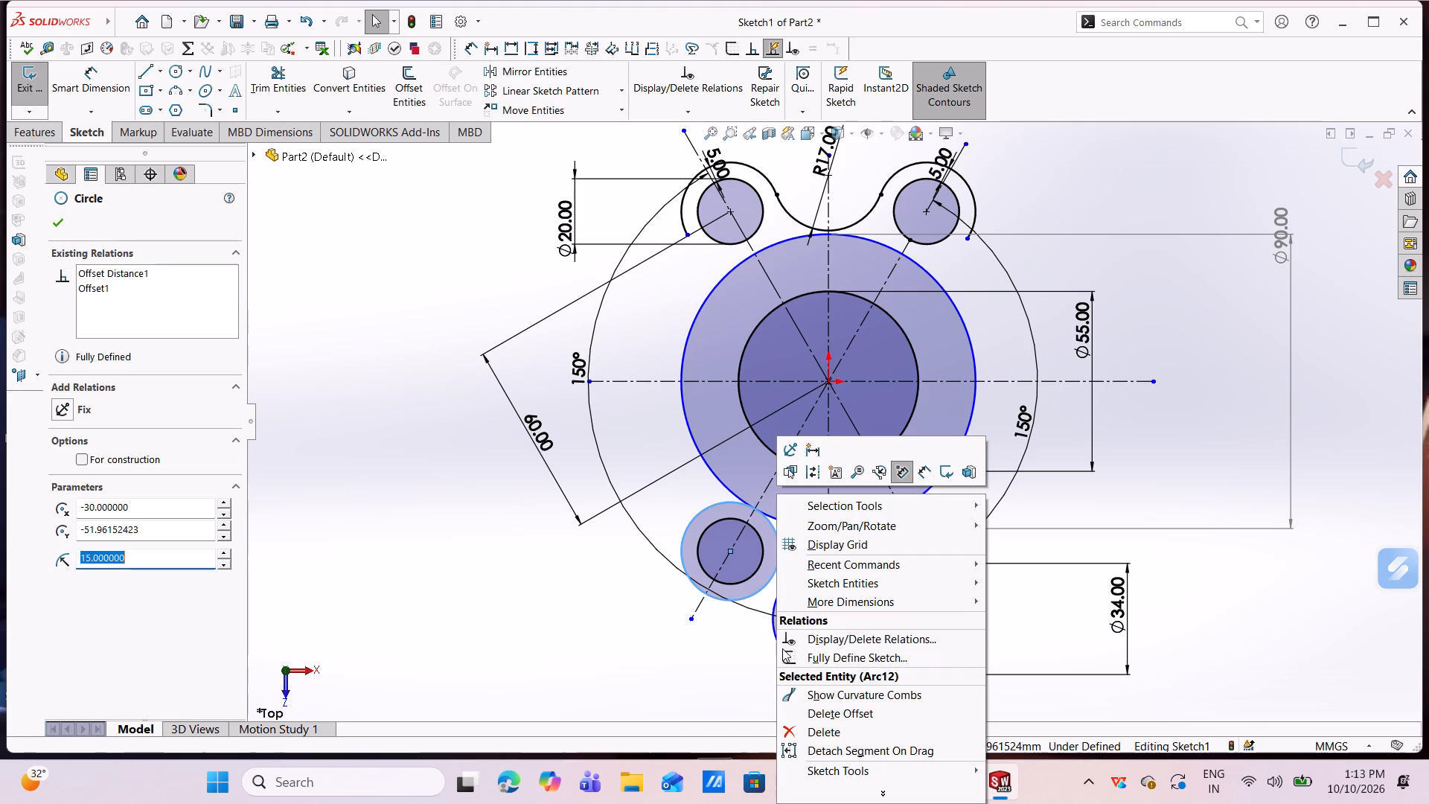
pyautogui.click(802, 739)
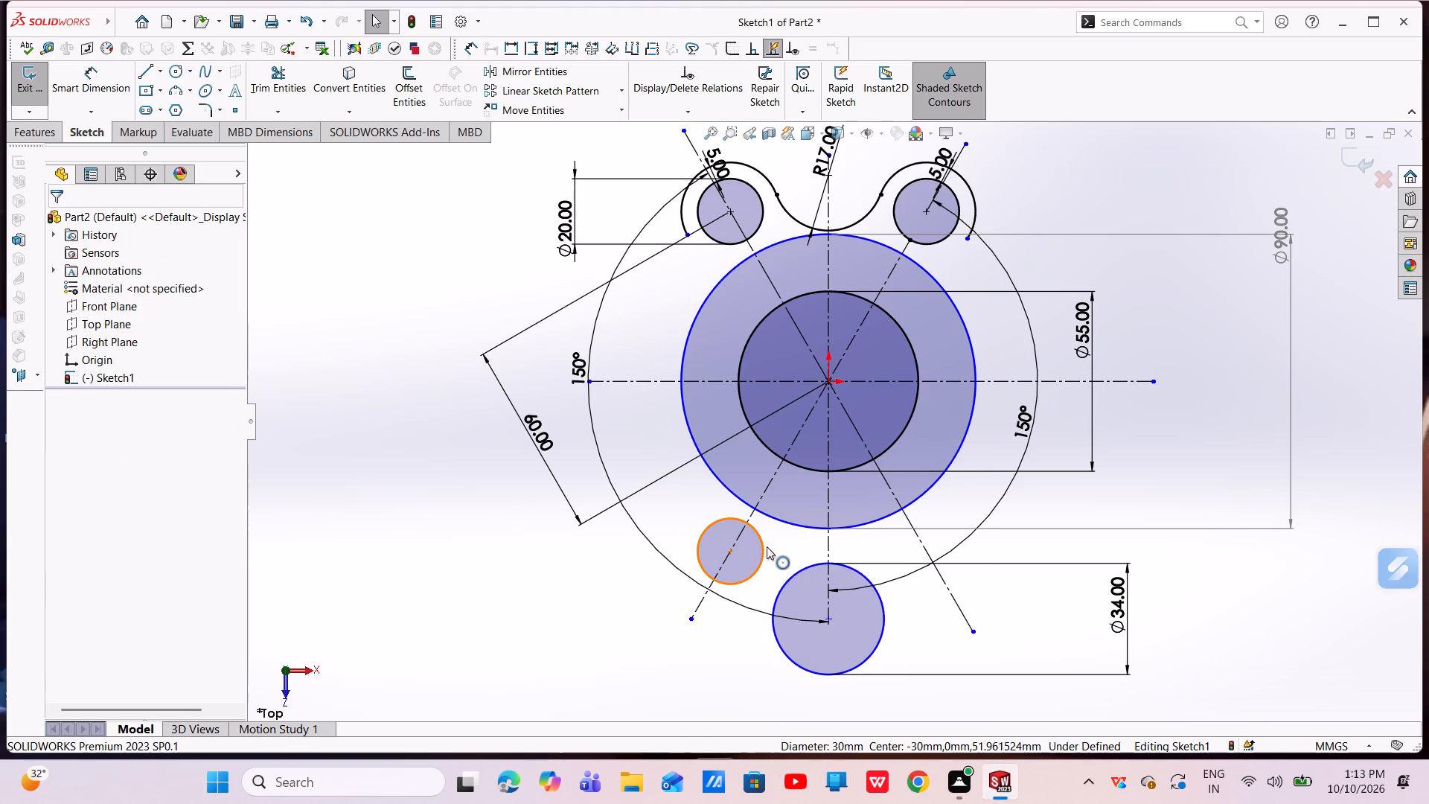
pyautogui.click(766, 545)
pyautogui.rightClick(766, 545)
pyautogui.click(808, 730)
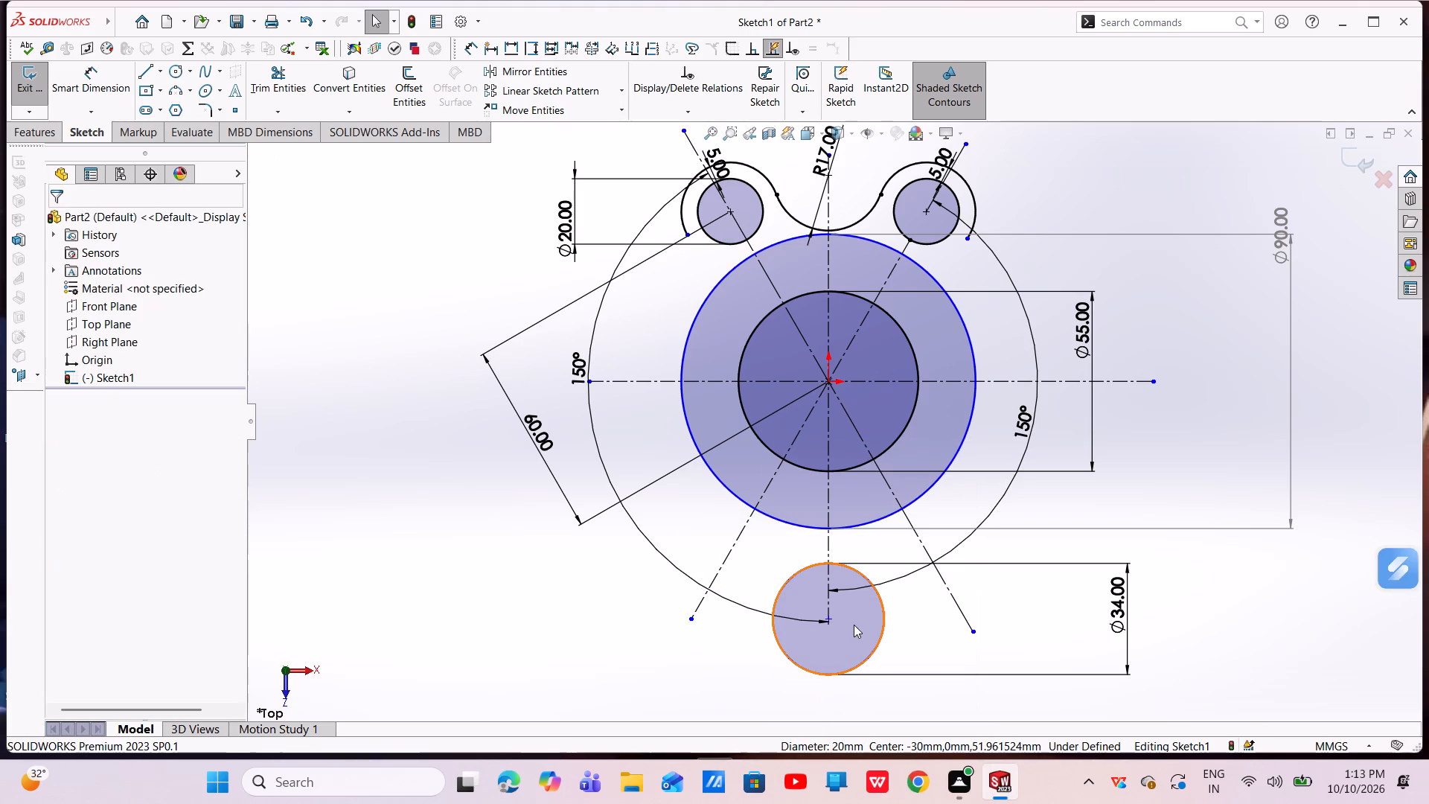
# Delete the 34 mm circle on the vertical centerline below the concentric circles, along with its diameter dimension.
pyautogui.click(879, 596)
pyautogui.rightClick(879, 596)
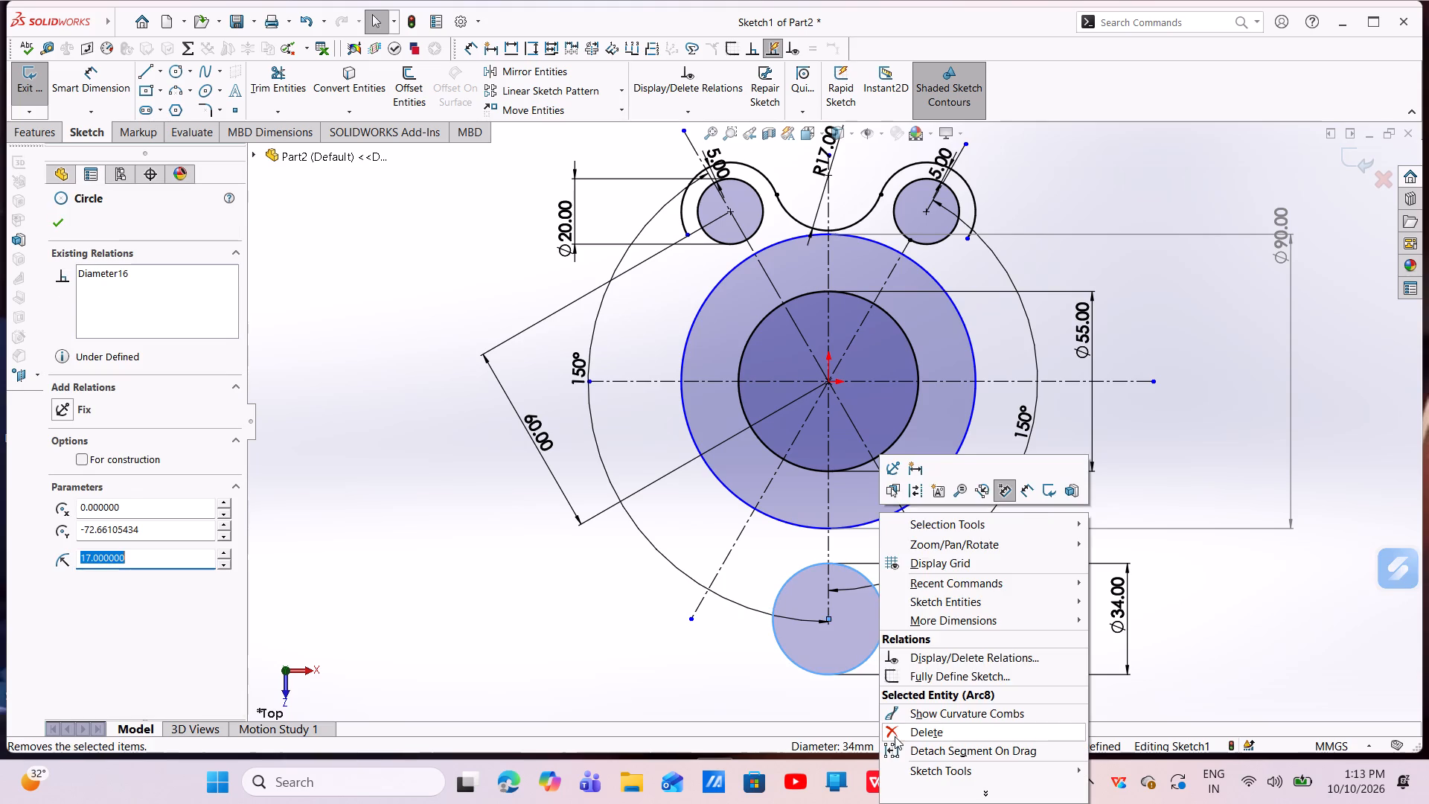
pyautogui.click(895, 736)
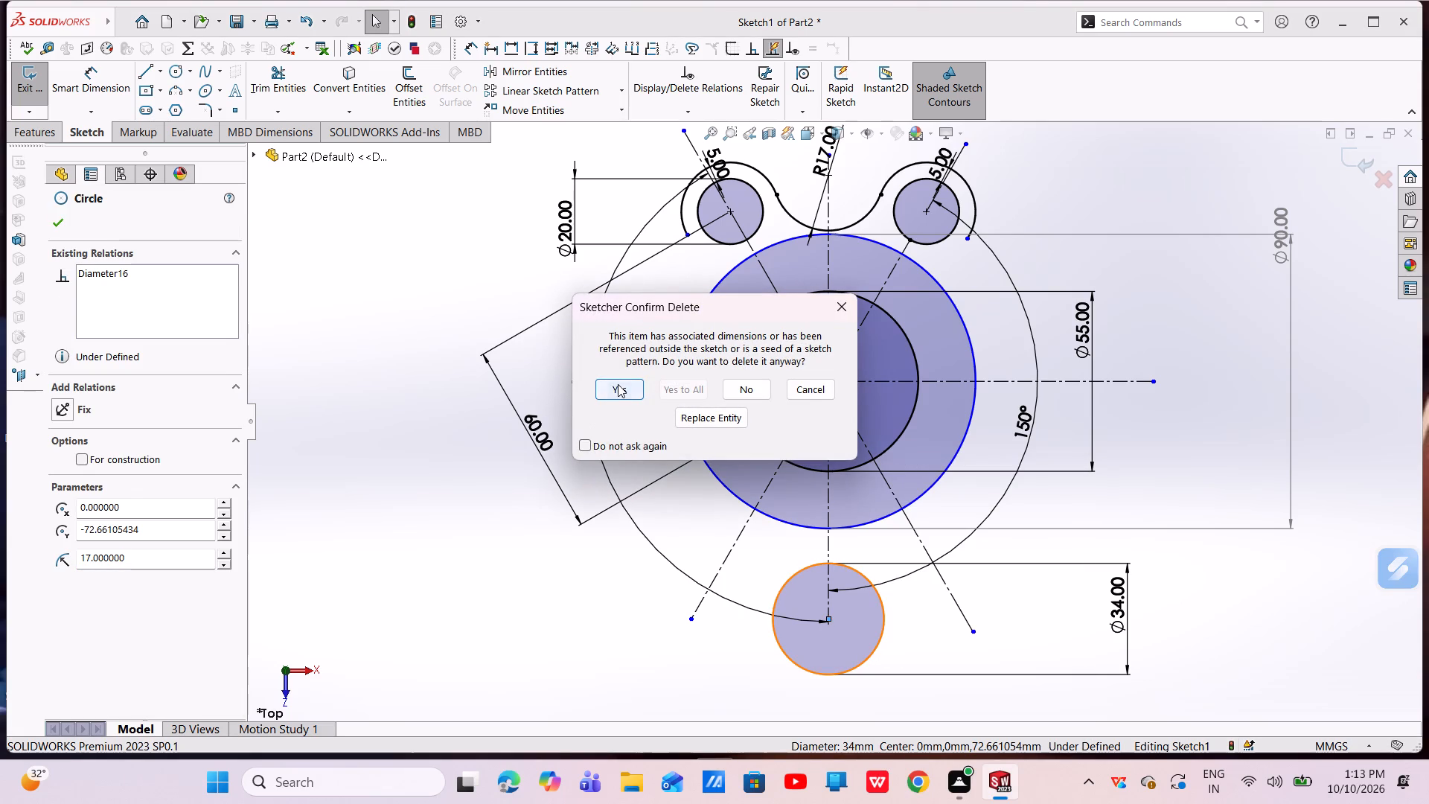
pyautogui.click(618, 384)
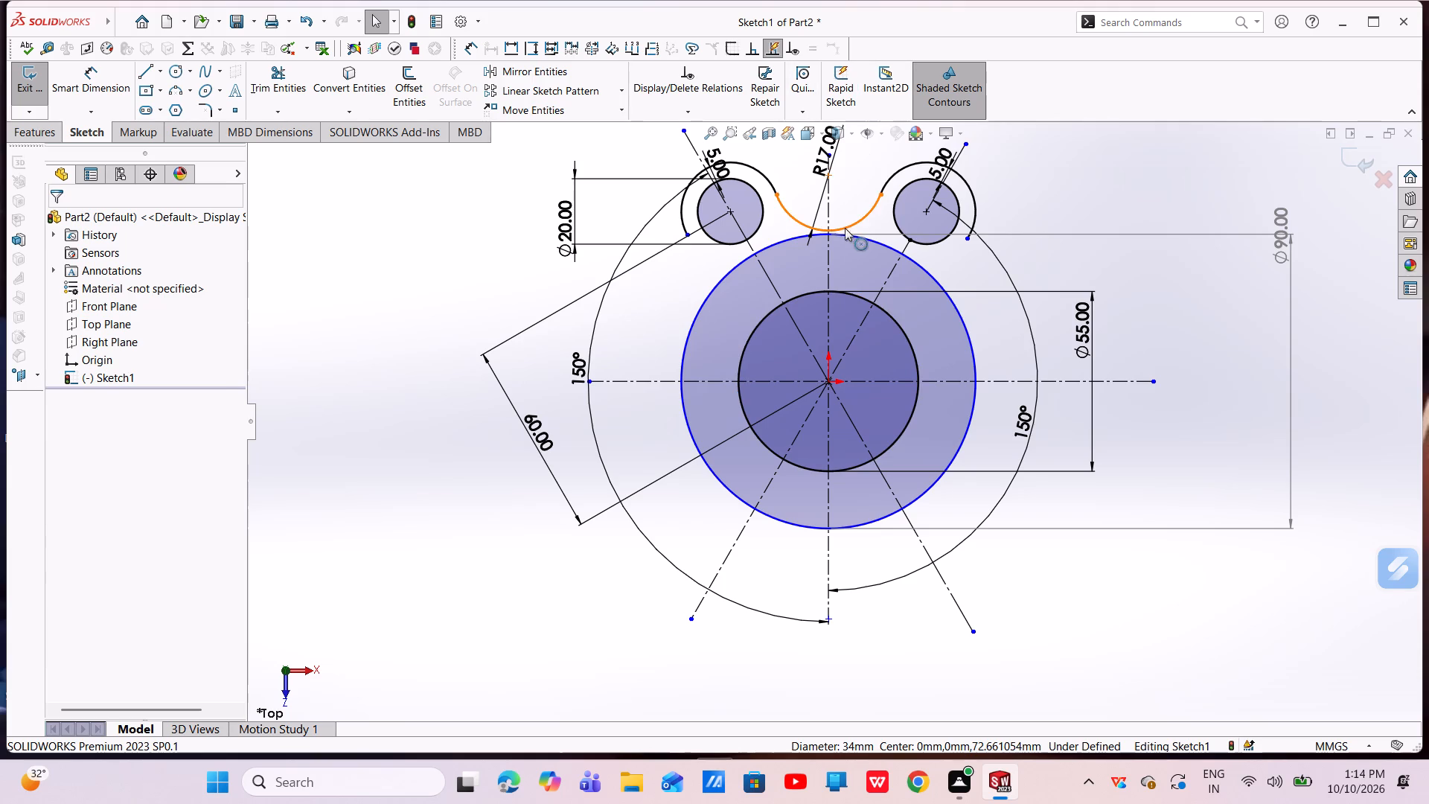
# Mirror the two upper 20 mm circles, their offset arcs and the R17 connecting arc about the horizontal centerline, keeping the originals.
pyautogui.click(501, 66)
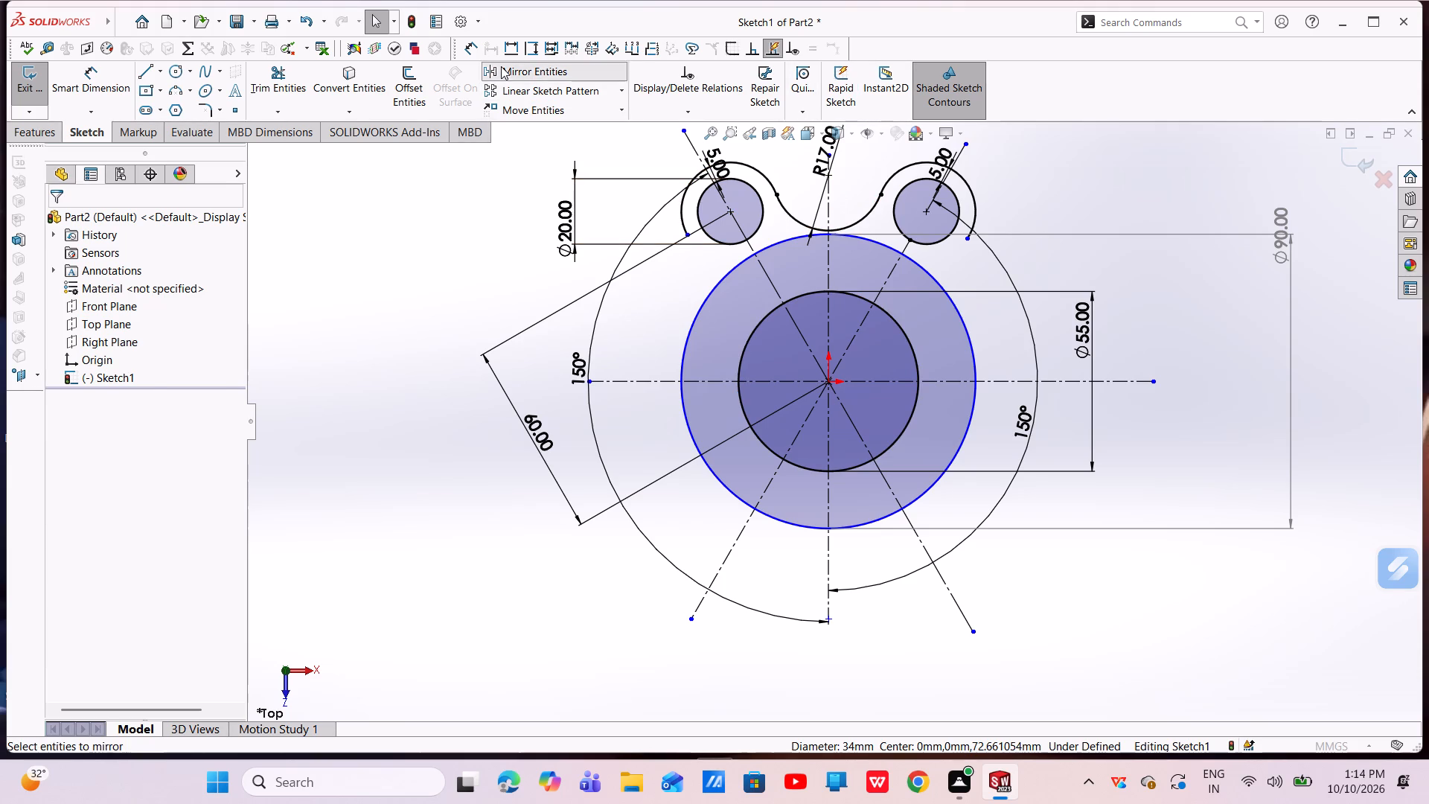
pyautogui.click(700, 211)
pyautogui.click(682, 200)
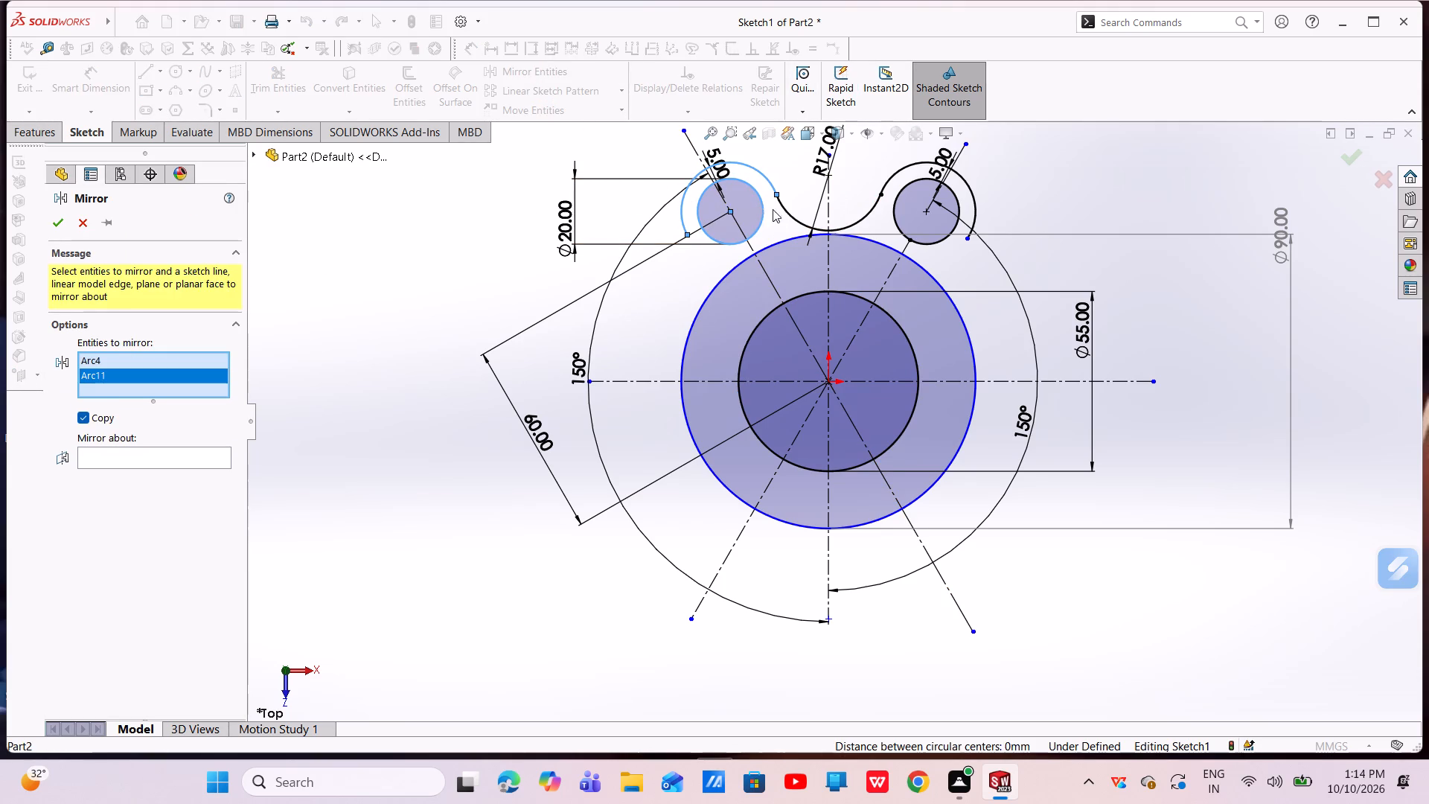
pyautogui.click(785, 208)
pyautogui.click(892, 182)
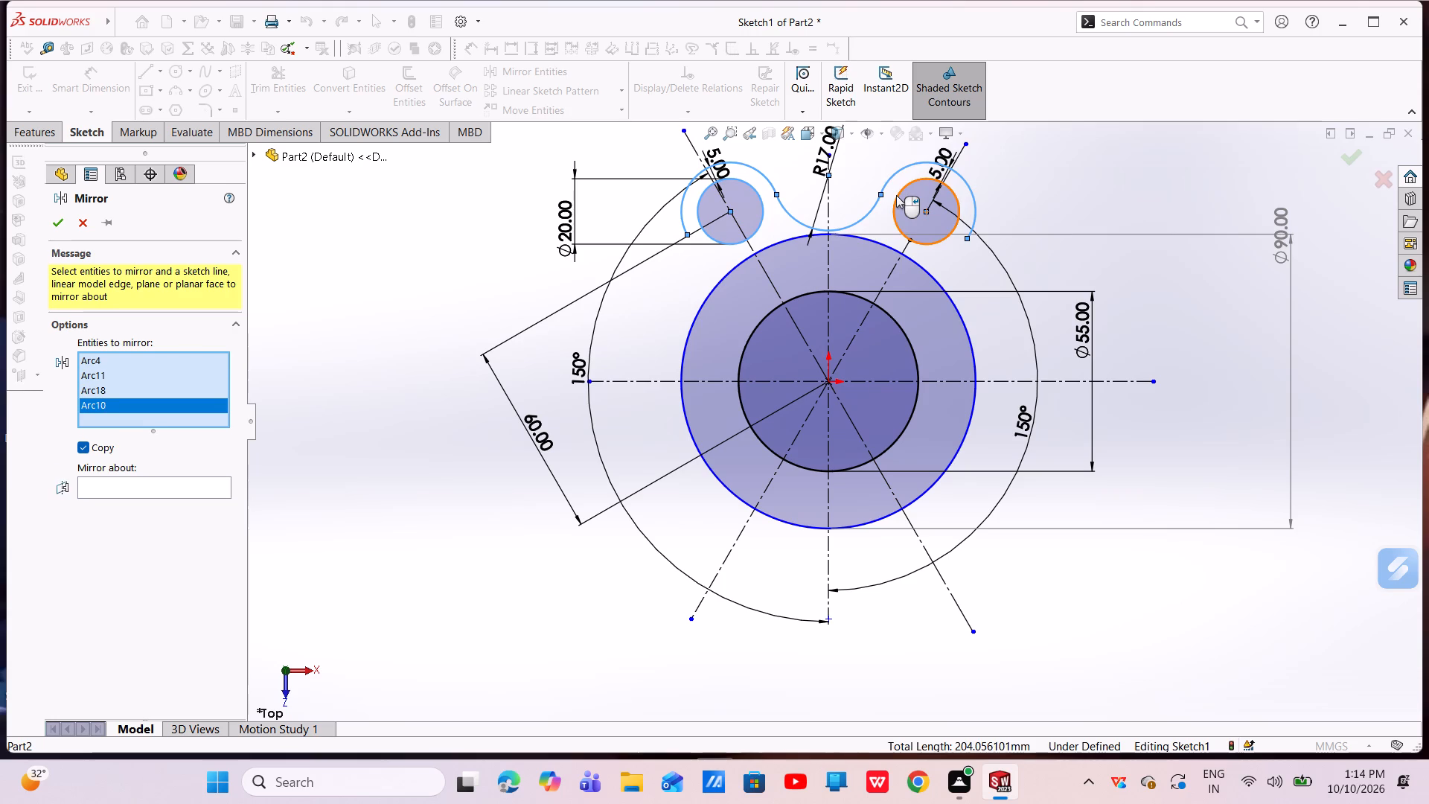
pyautogui.click(896, 196)
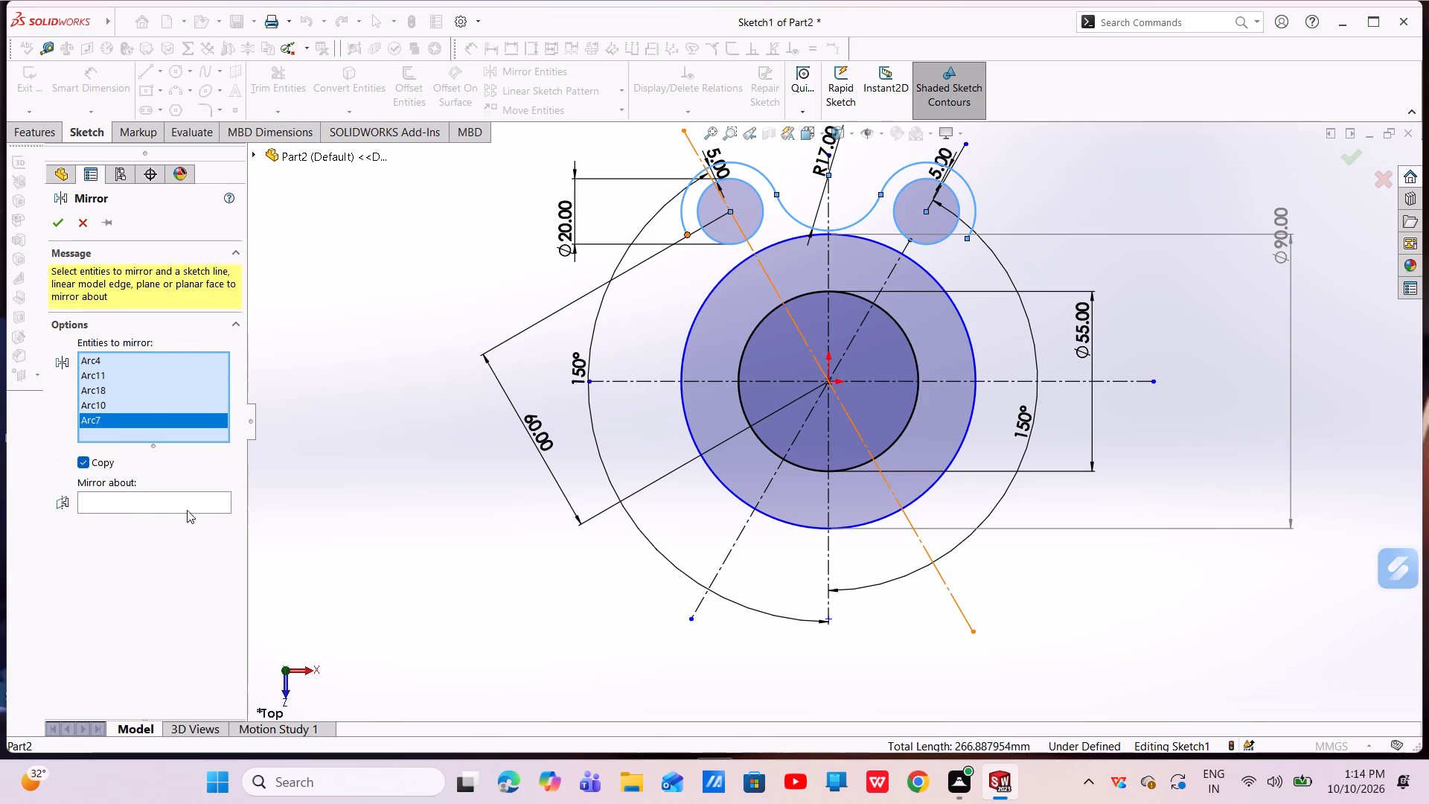
pyautogui.click(192, 499)
pyautogui.click(645, 374)
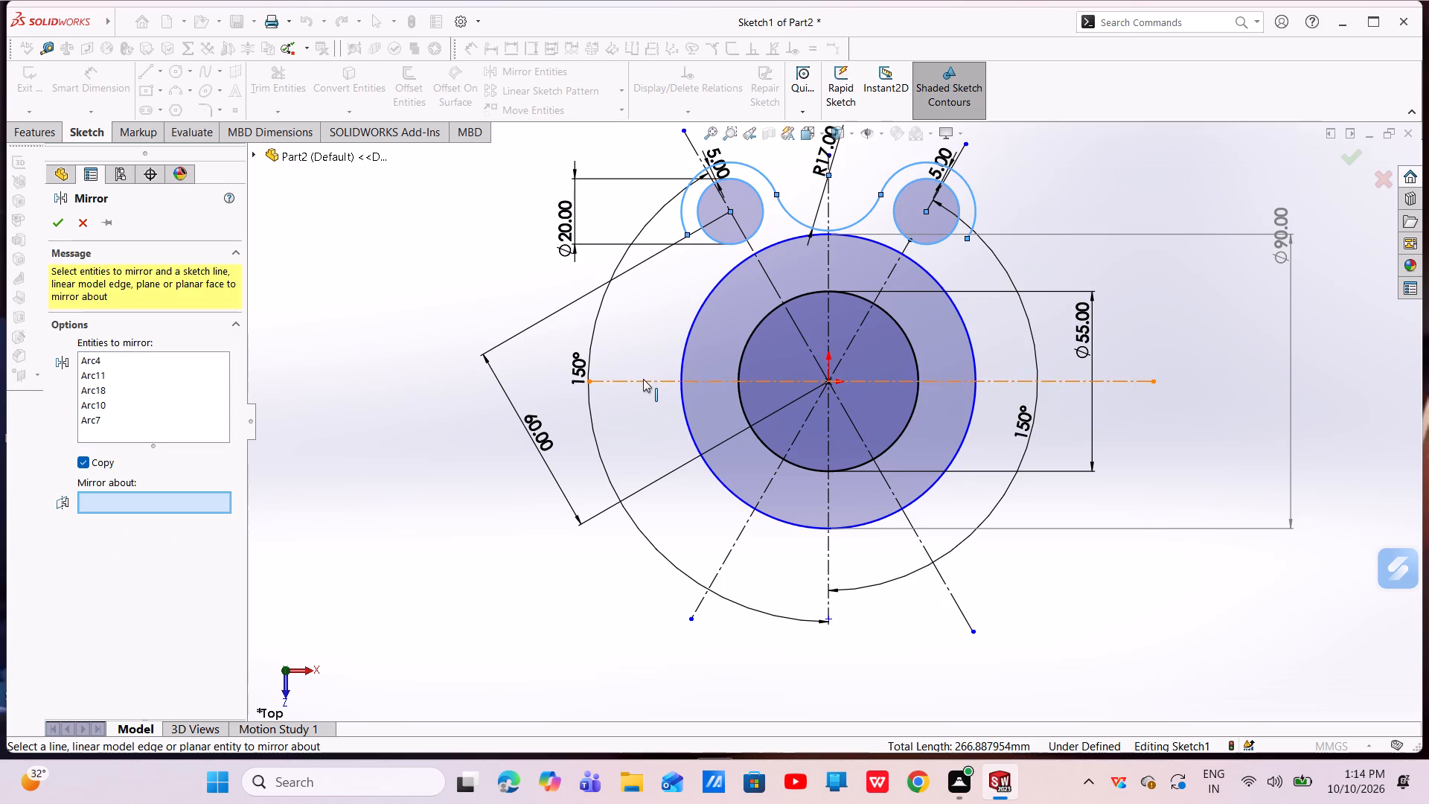
pyautogui.click(642, 382)
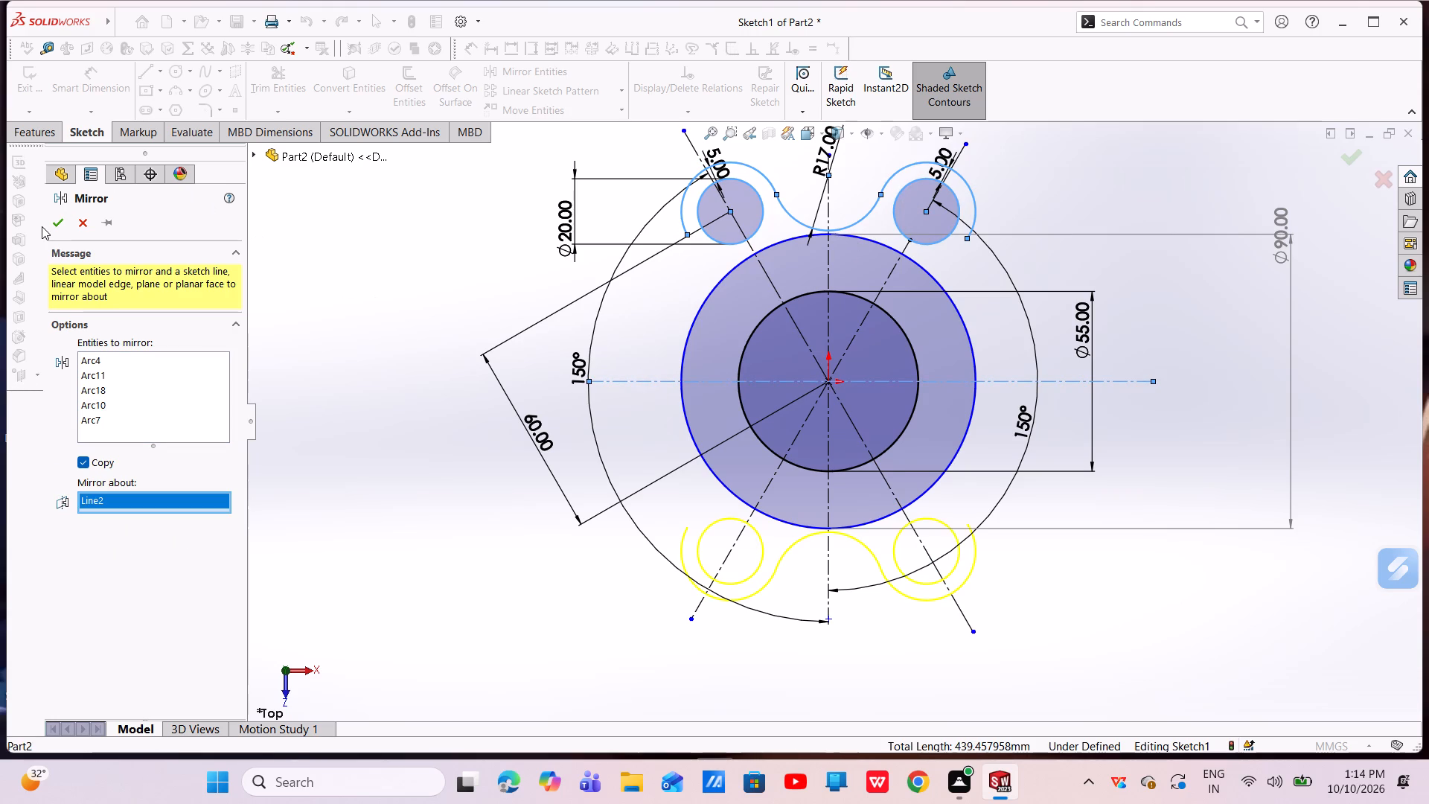
pyautogui.click(57, 220)
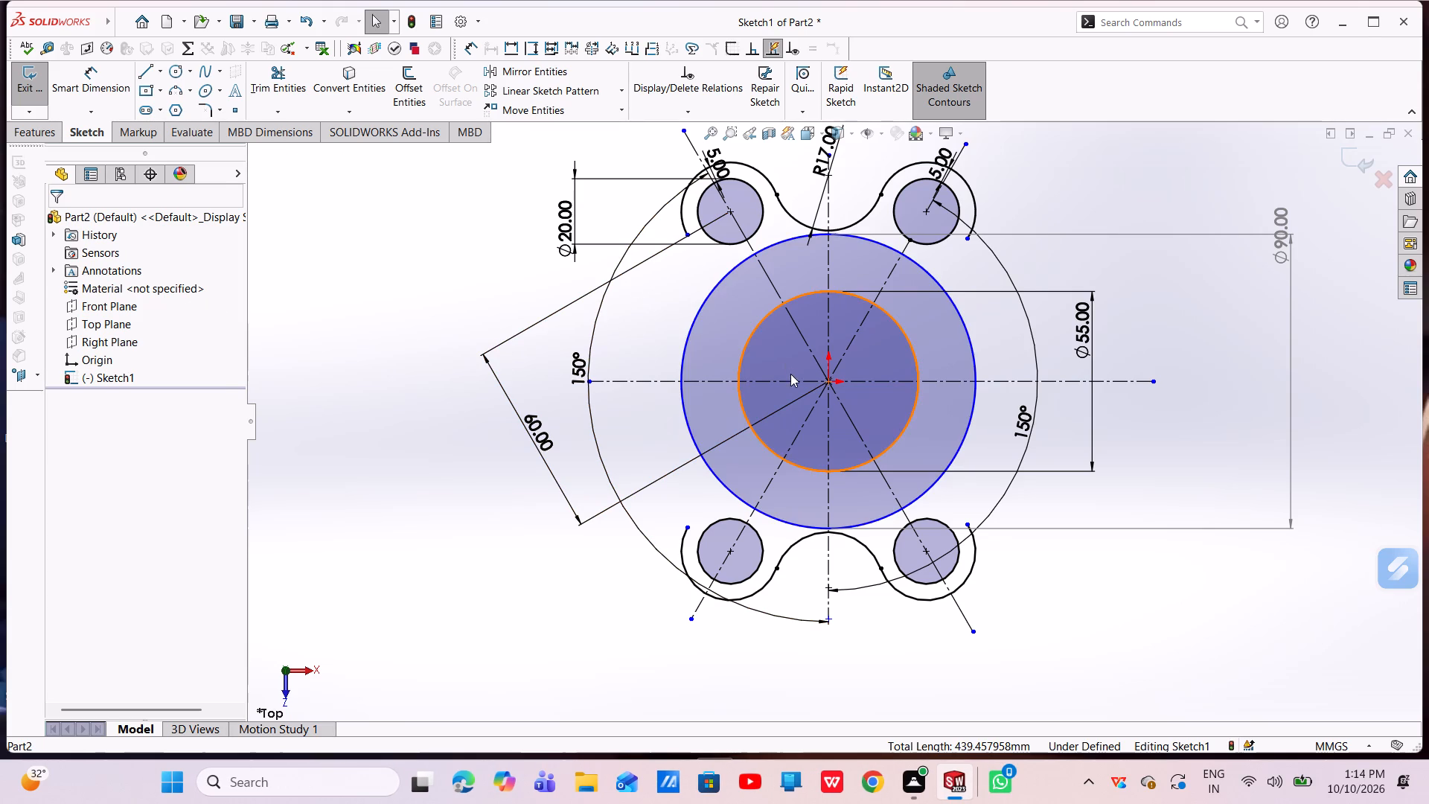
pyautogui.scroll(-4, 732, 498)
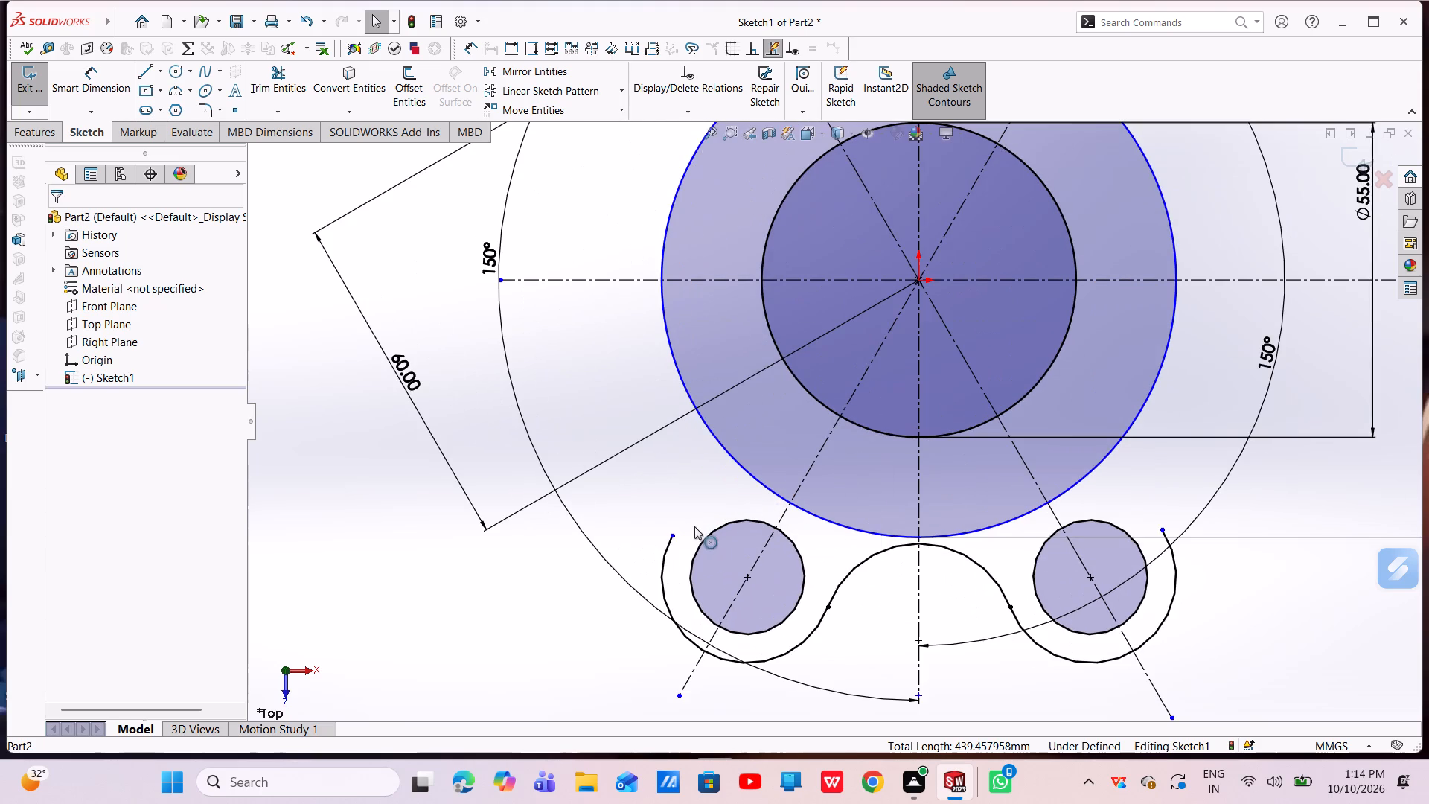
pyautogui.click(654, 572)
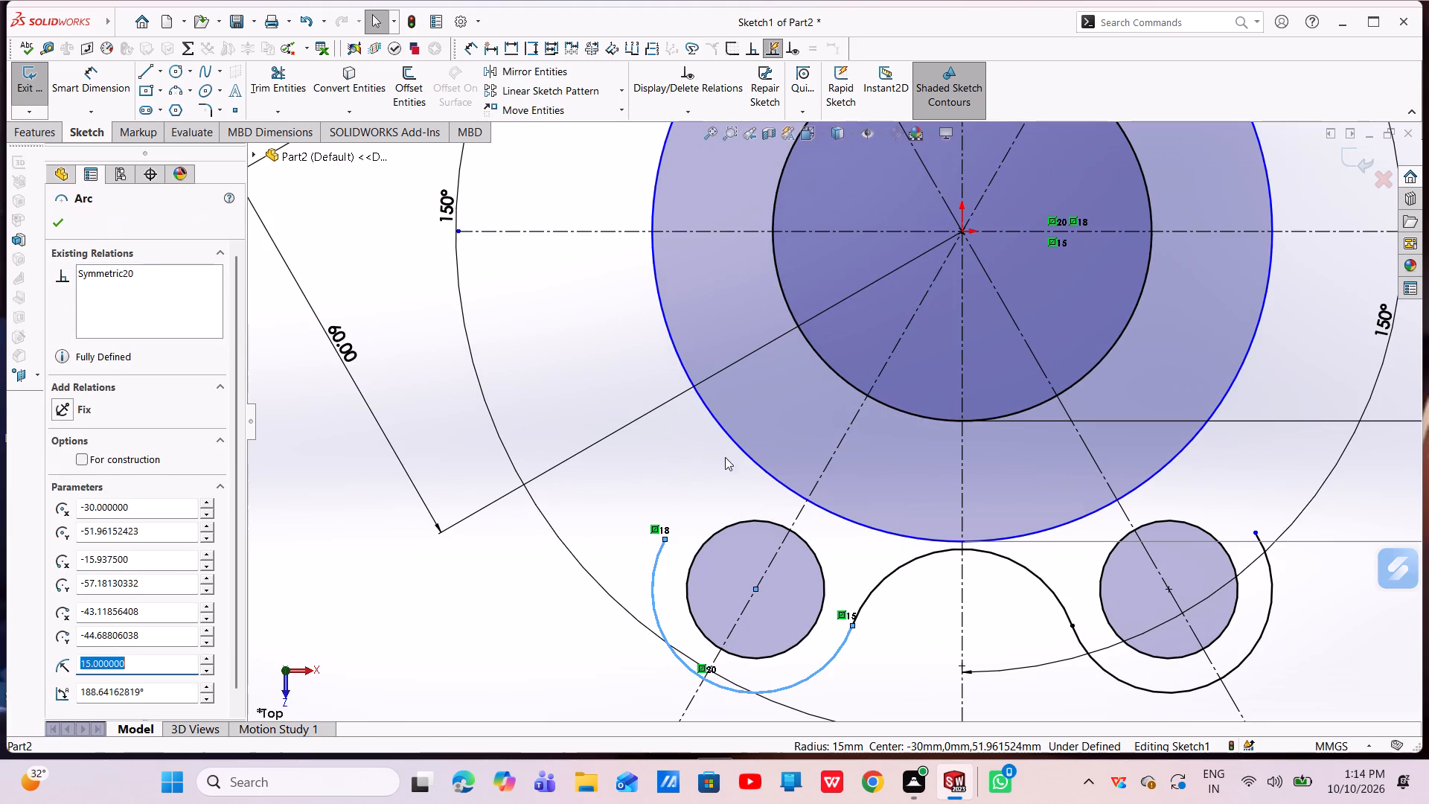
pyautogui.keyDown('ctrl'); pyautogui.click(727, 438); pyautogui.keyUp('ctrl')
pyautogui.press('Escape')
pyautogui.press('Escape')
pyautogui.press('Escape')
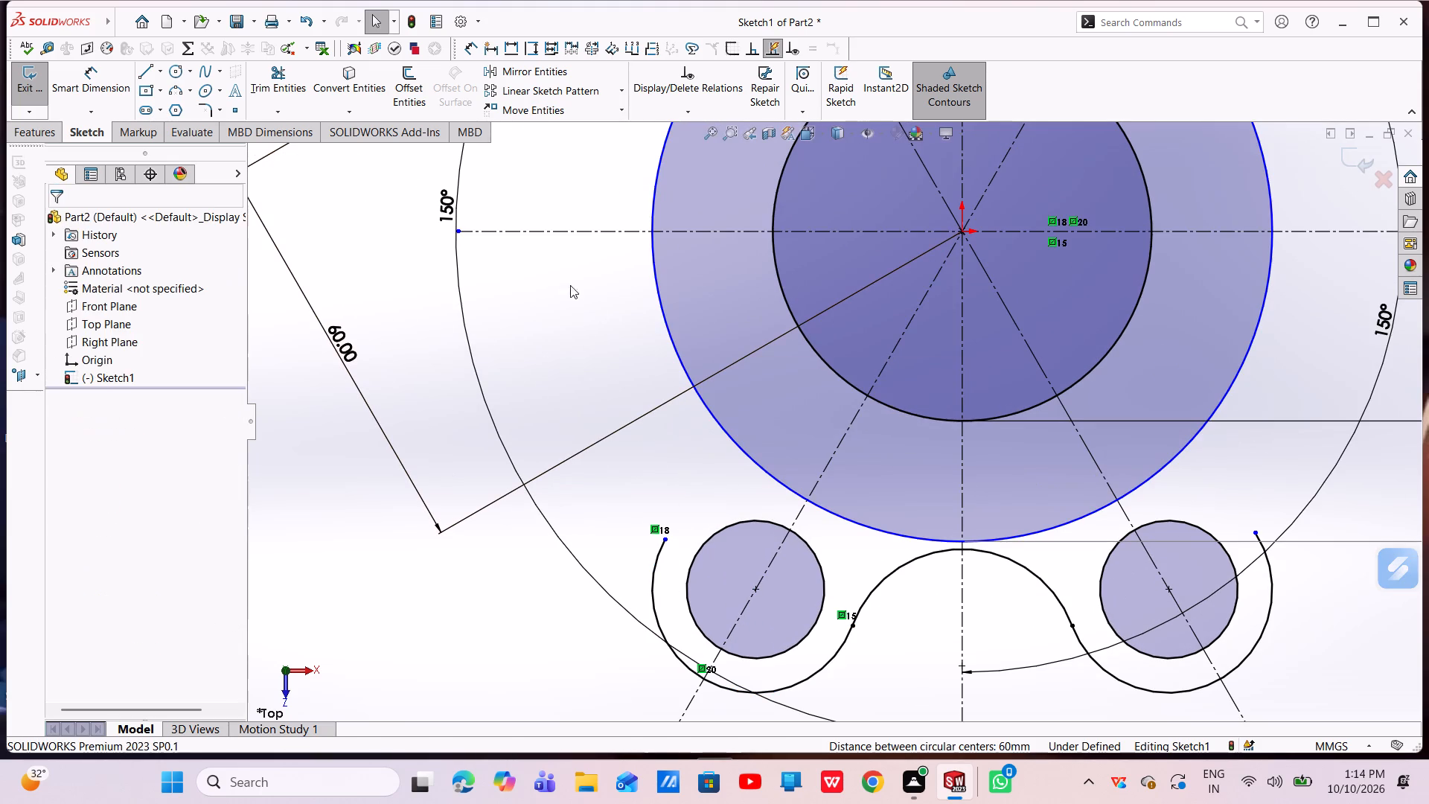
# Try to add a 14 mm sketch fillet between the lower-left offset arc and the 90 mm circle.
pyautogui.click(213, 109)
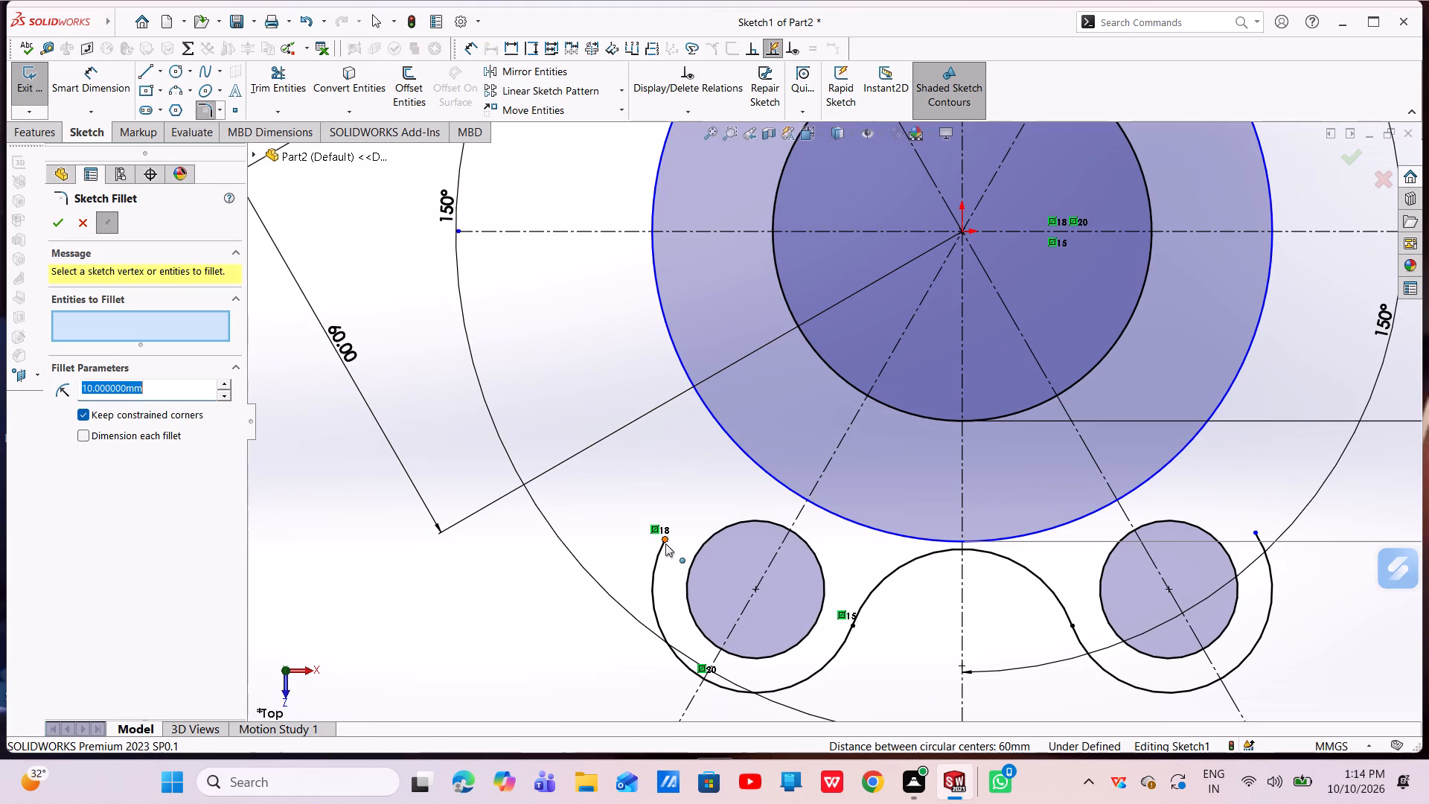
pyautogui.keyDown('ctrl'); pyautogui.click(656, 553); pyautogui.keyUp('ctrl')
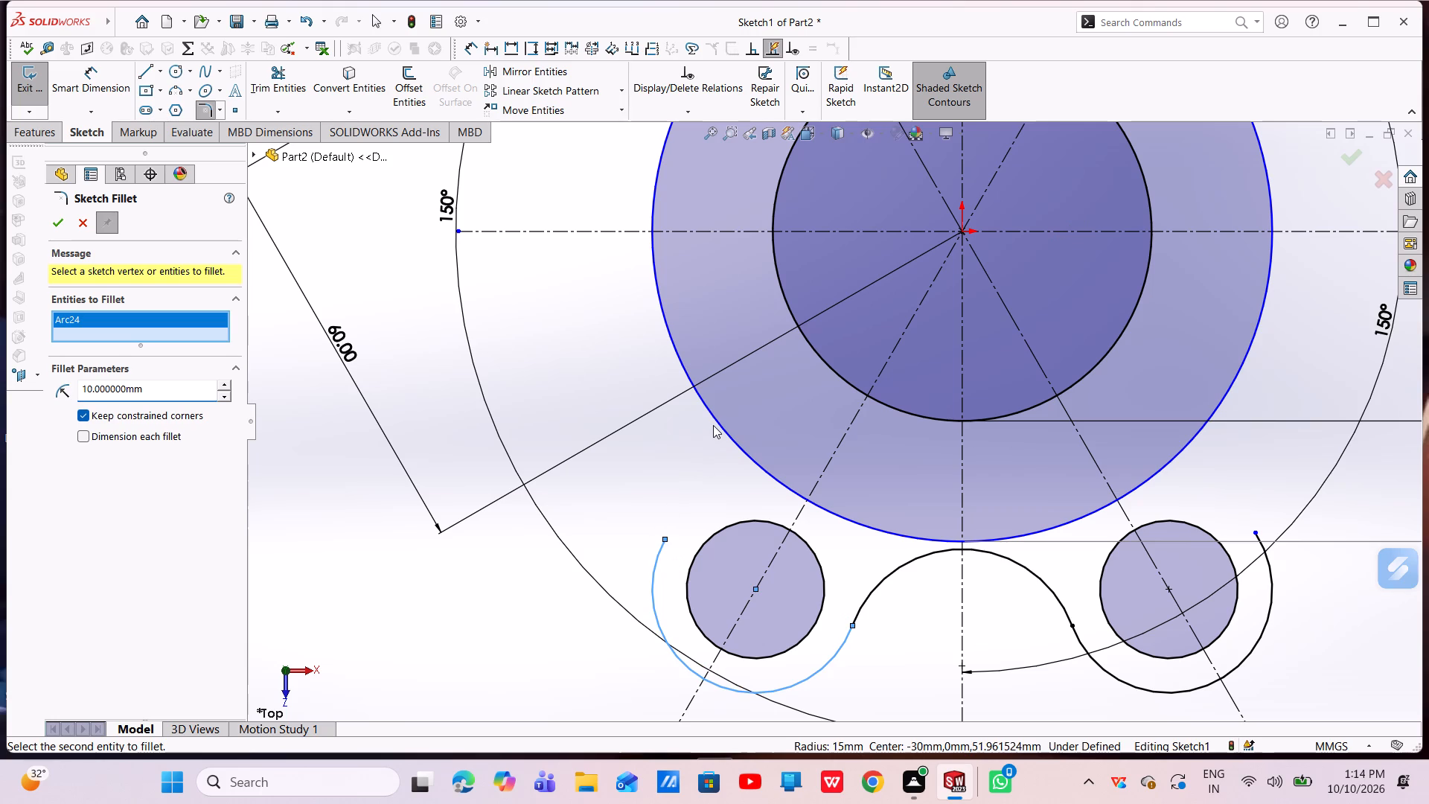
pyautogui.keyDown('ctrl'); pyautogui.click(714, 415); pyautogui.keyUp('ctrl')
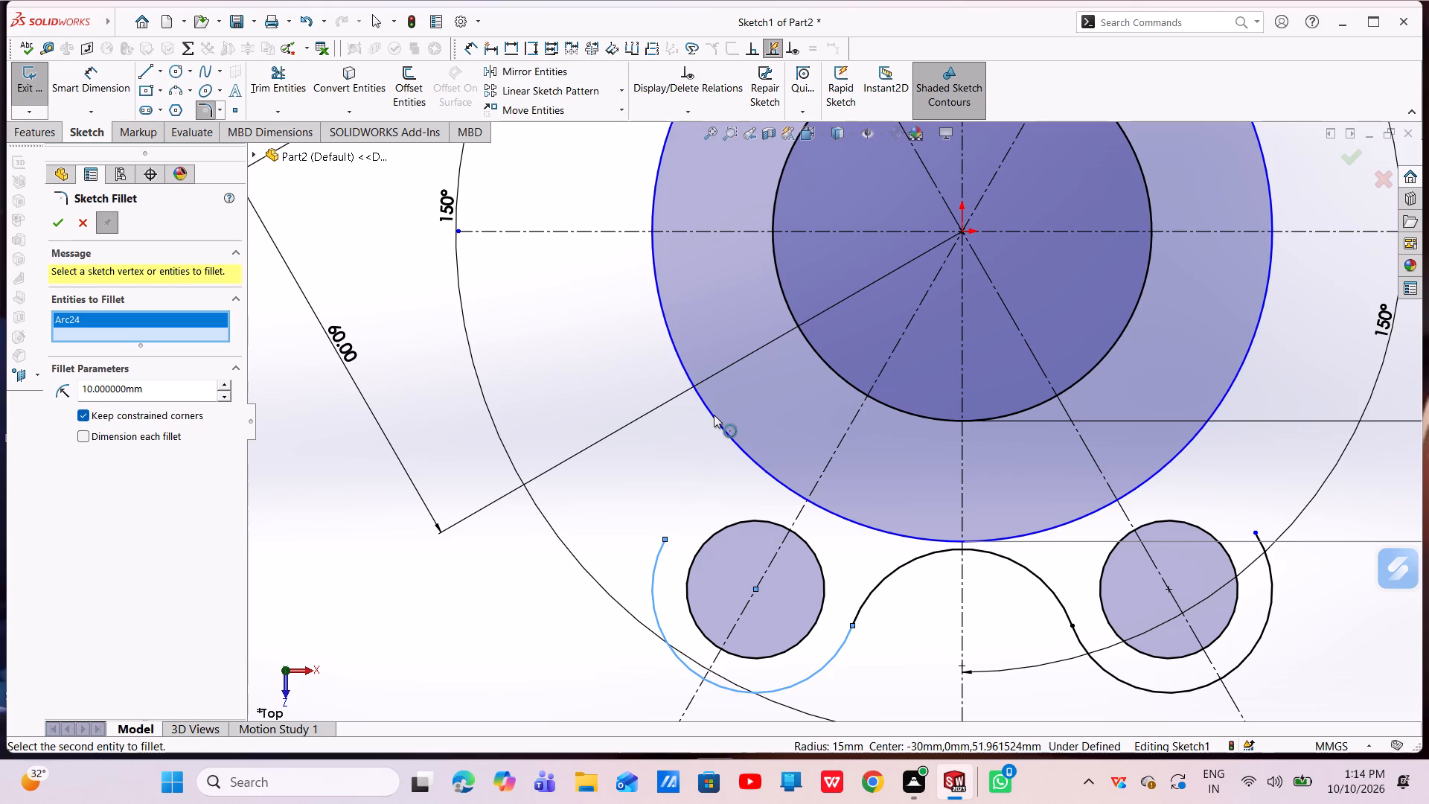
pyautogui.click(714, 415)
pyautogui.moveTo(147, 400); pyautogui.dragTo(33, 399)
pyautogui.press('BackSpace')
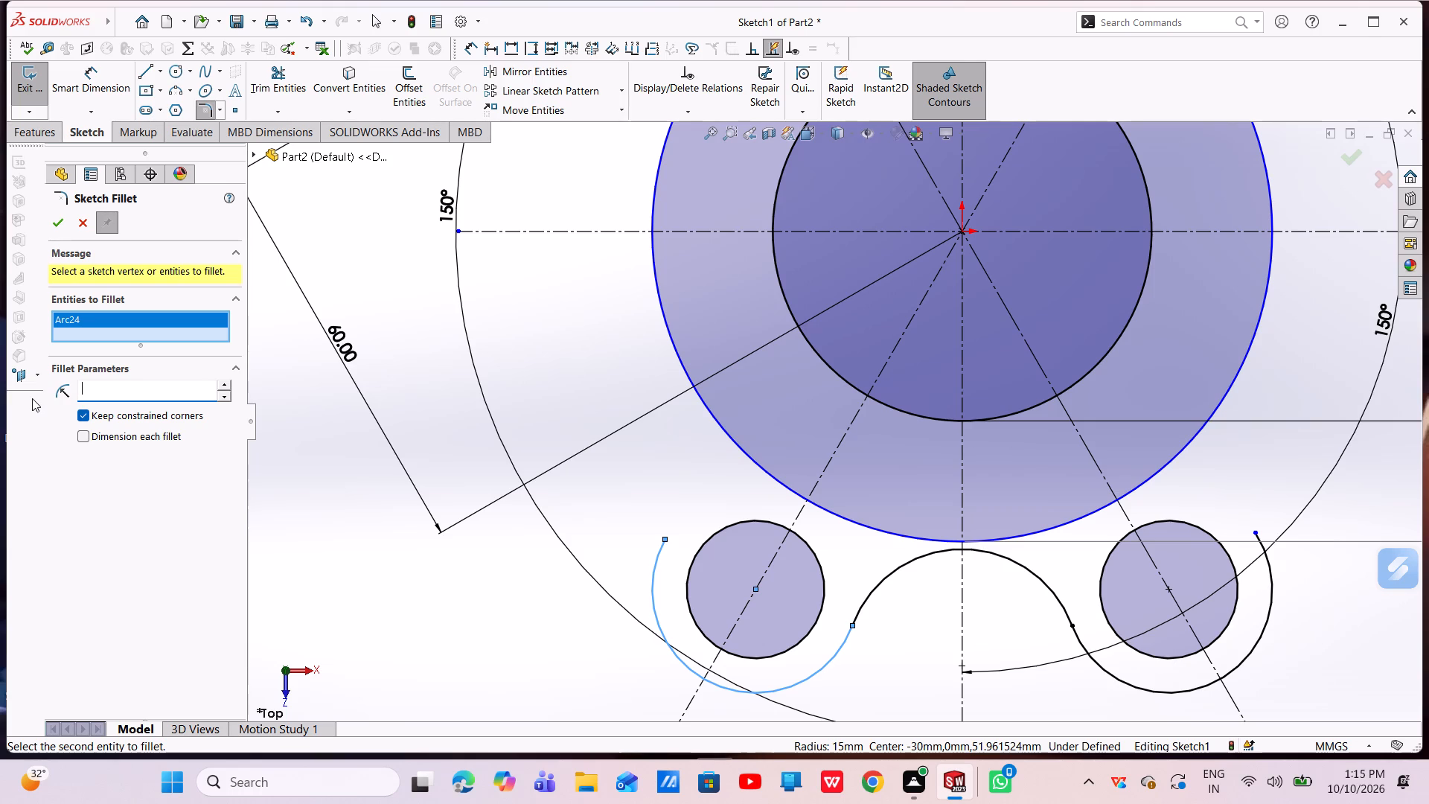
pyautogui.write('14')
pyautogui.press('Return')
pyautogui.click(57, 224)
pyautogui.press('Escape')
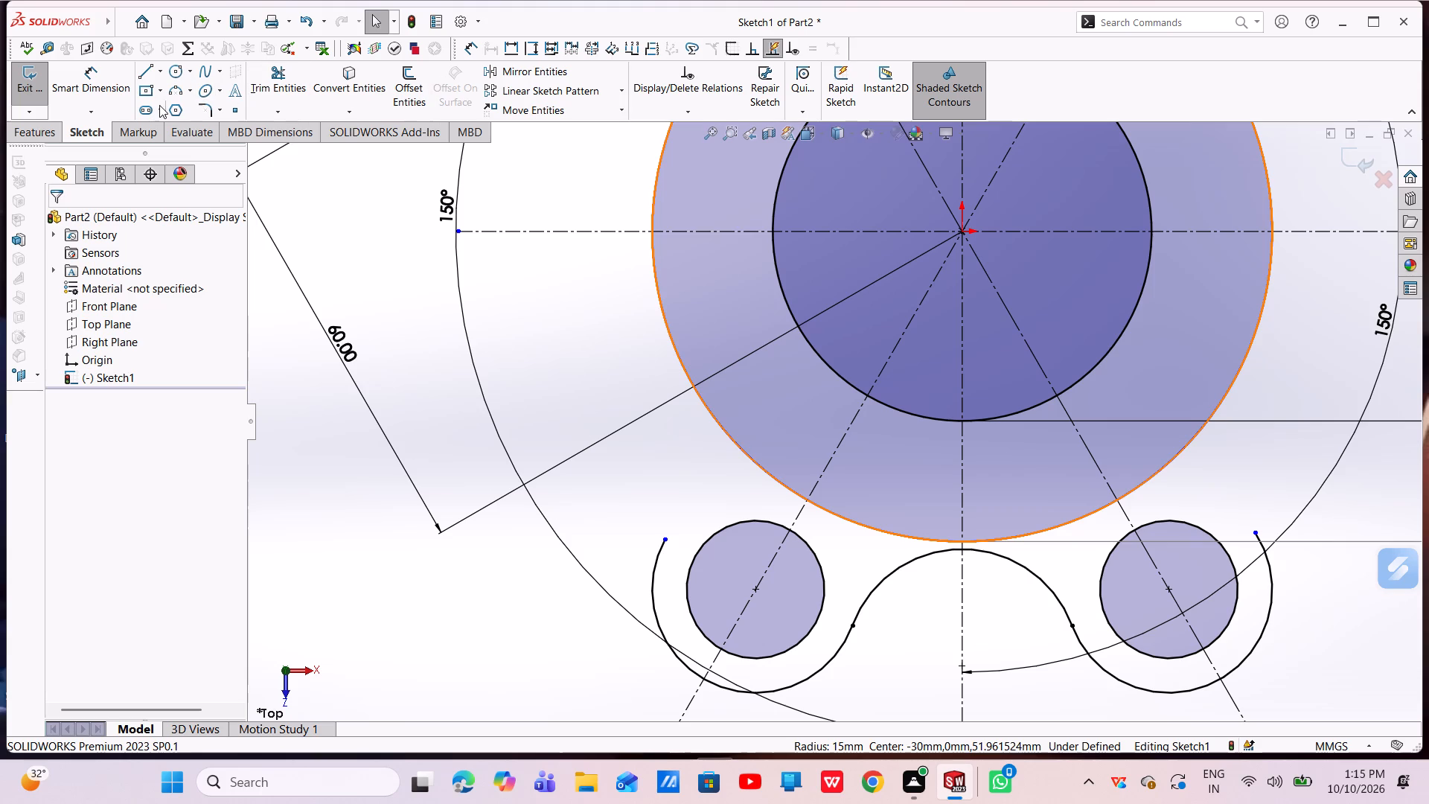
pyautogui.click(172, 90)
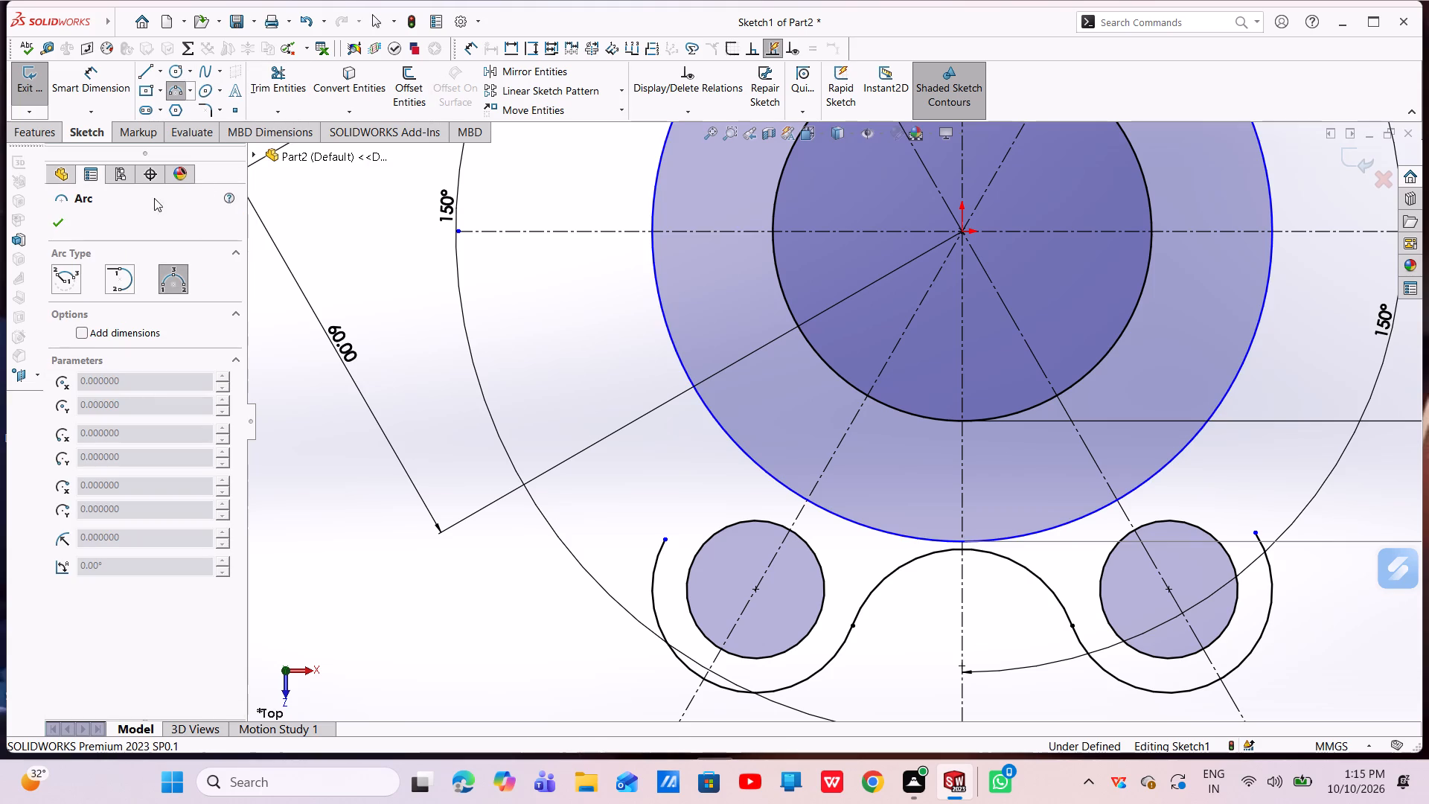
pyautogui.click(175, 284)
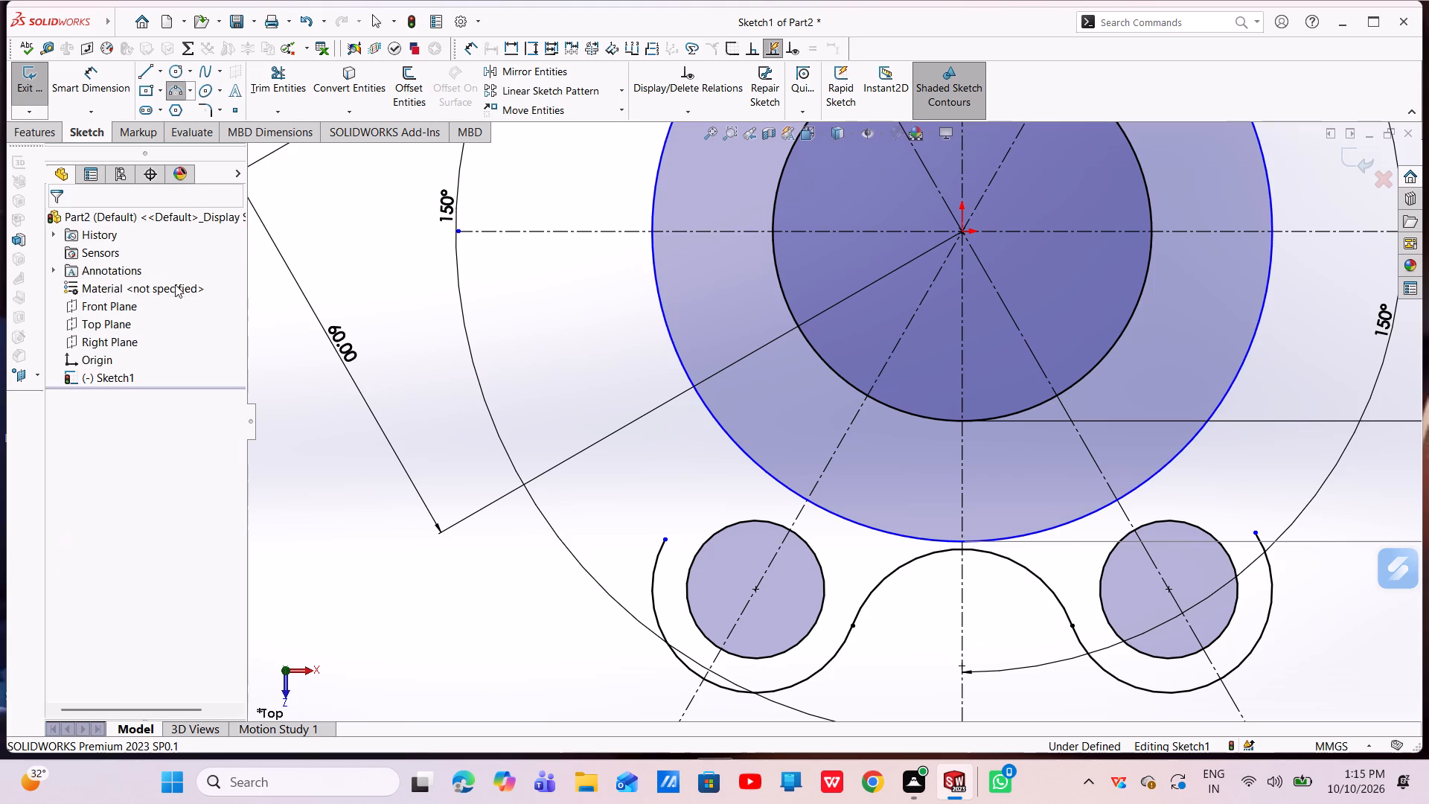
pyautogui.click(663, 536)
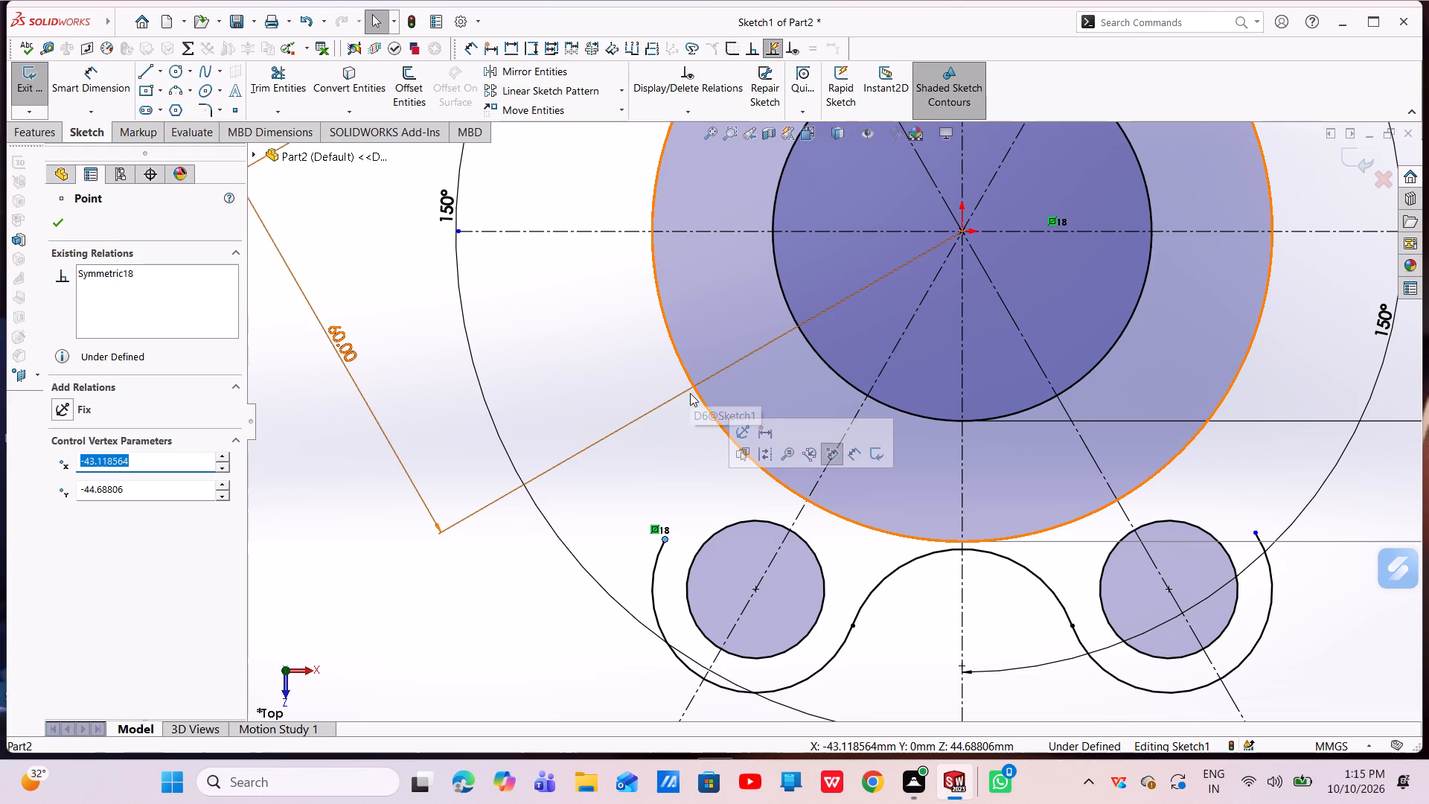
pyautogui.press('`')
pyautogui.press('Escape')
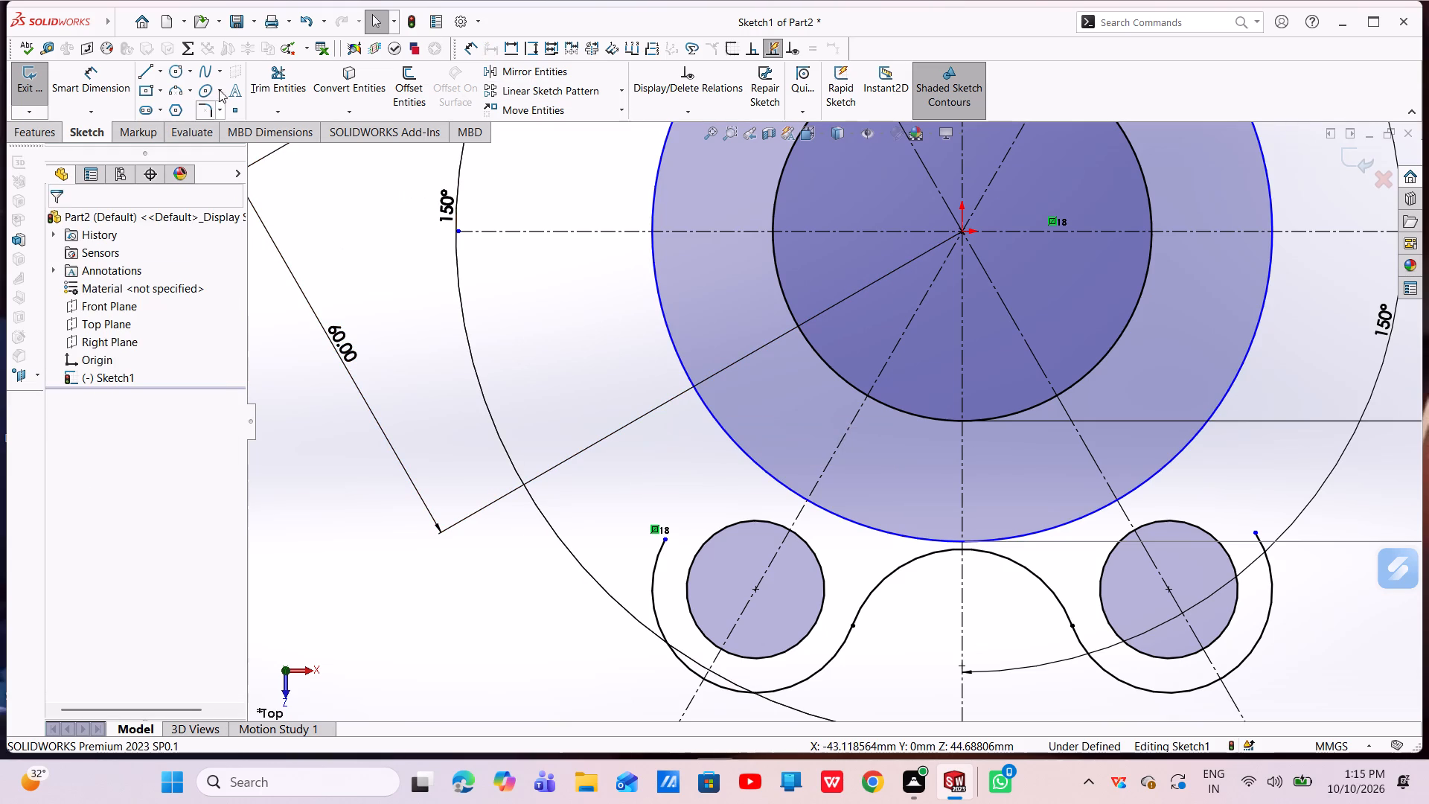
# Draw a three-point arc of about 14.8 mm radius from the lower-left offset arc's open end to the outer concentric circle, bulging inward.
pyautogui.click(189, 92)
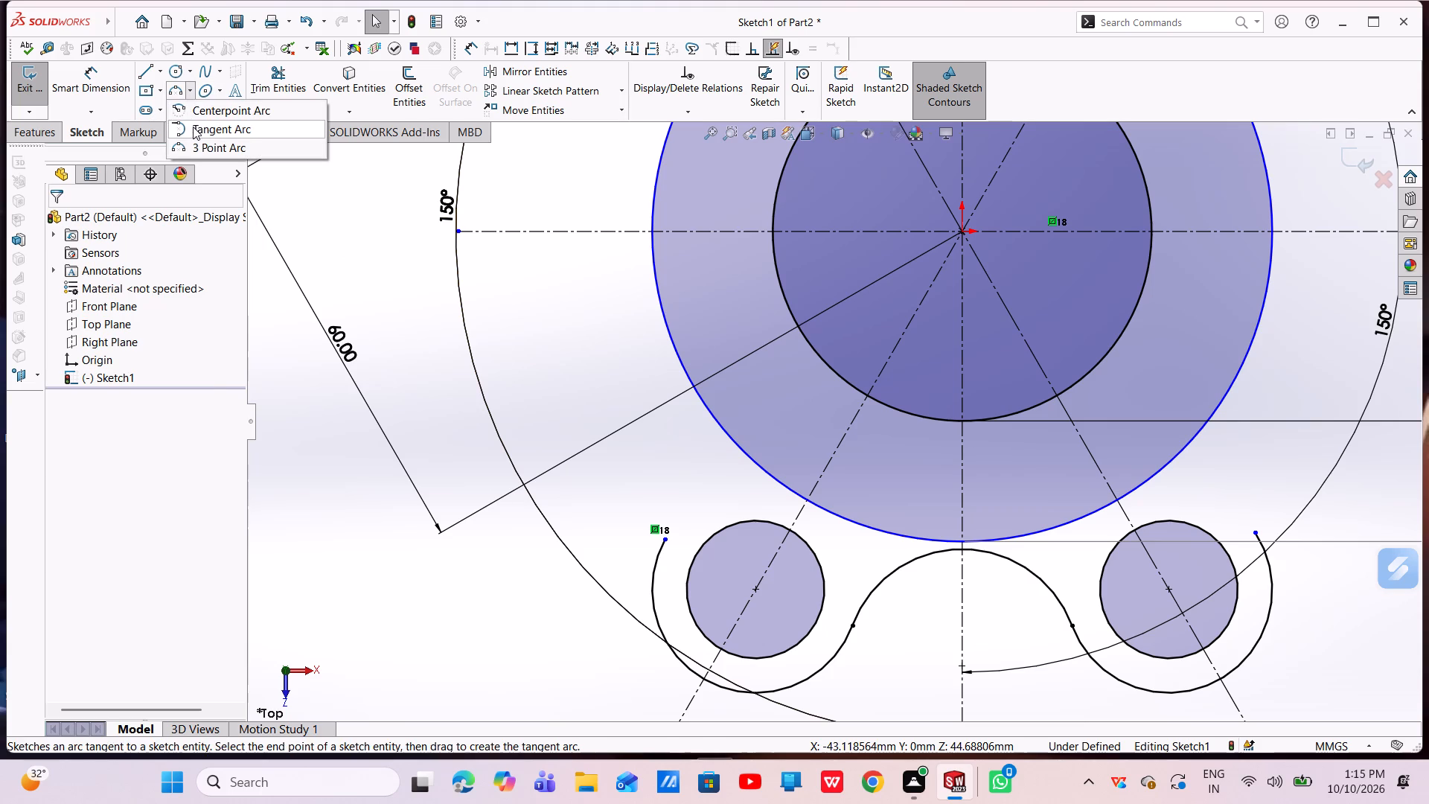
pyautogui.click(193, 127)
pyautogui.click(185, 86)
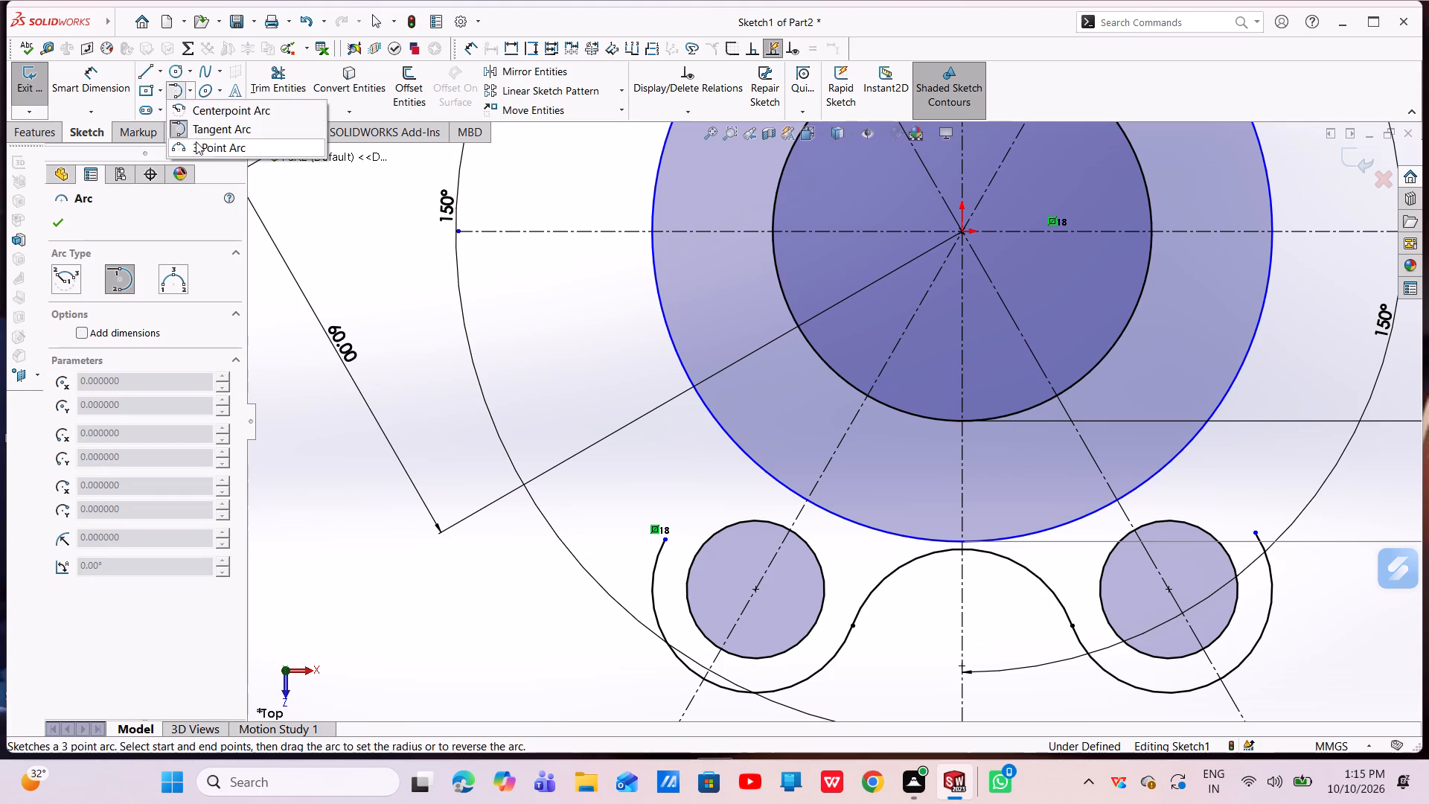
pyautogui.click(213, 144)
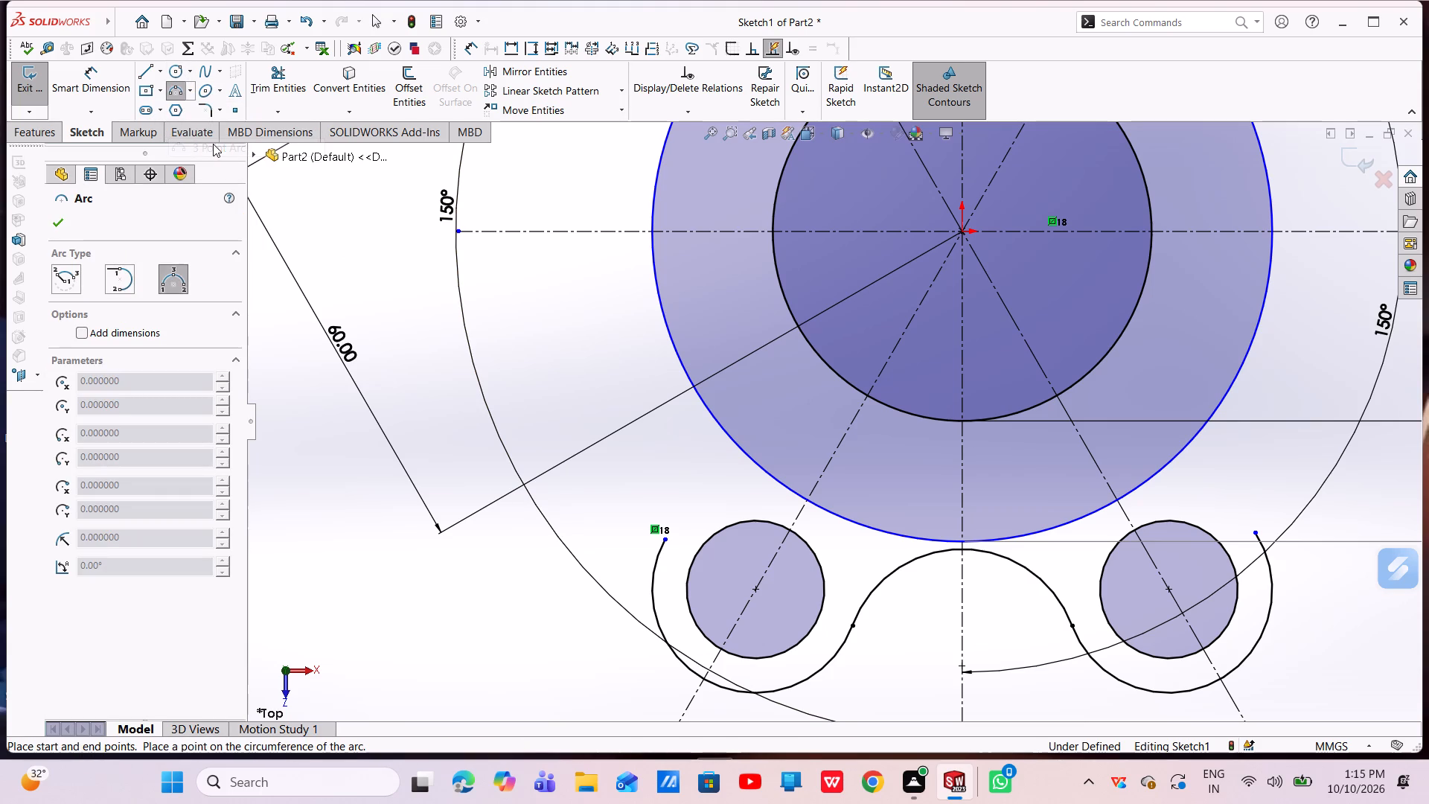
pyautogui.click(662, 542)
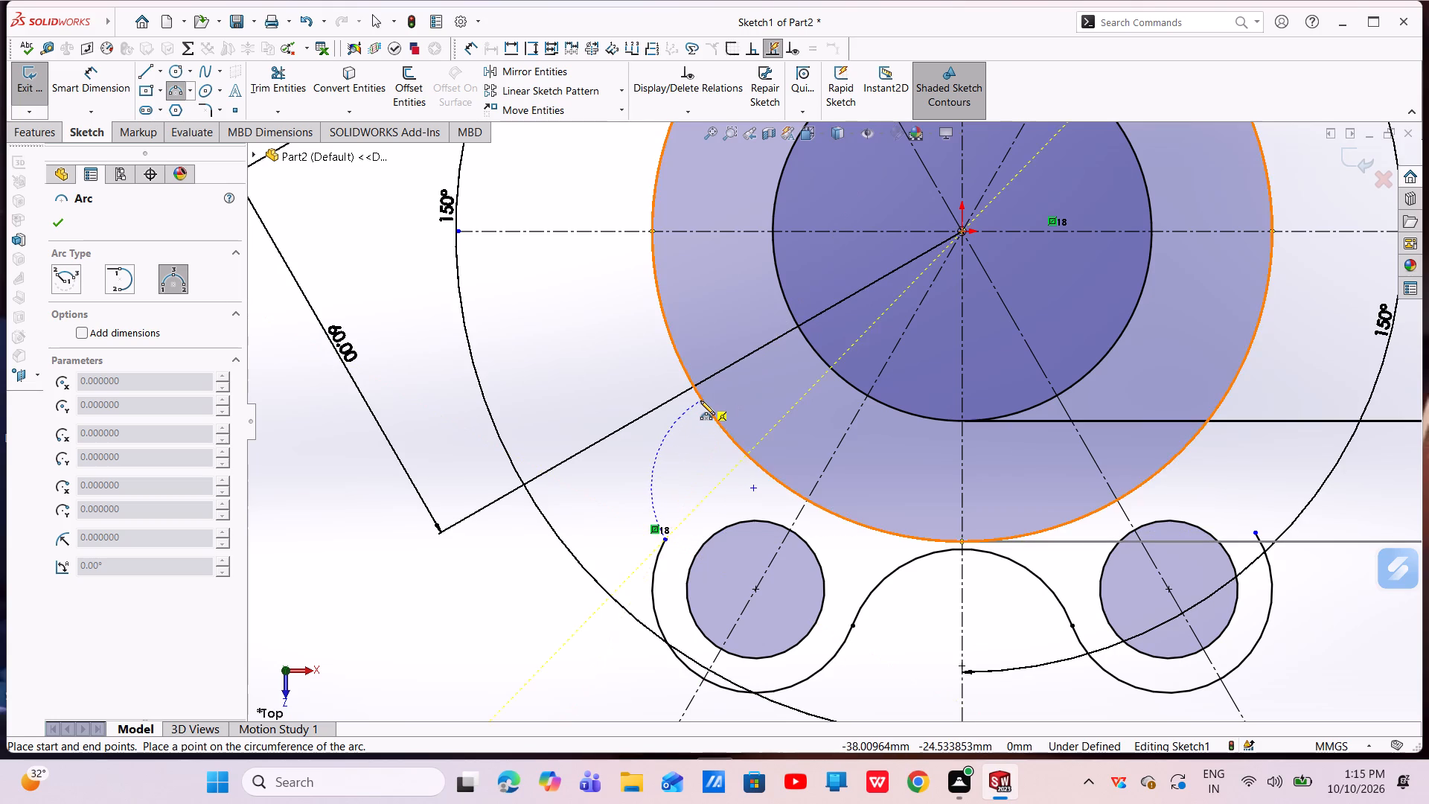
pyautogui.click(700, 401)
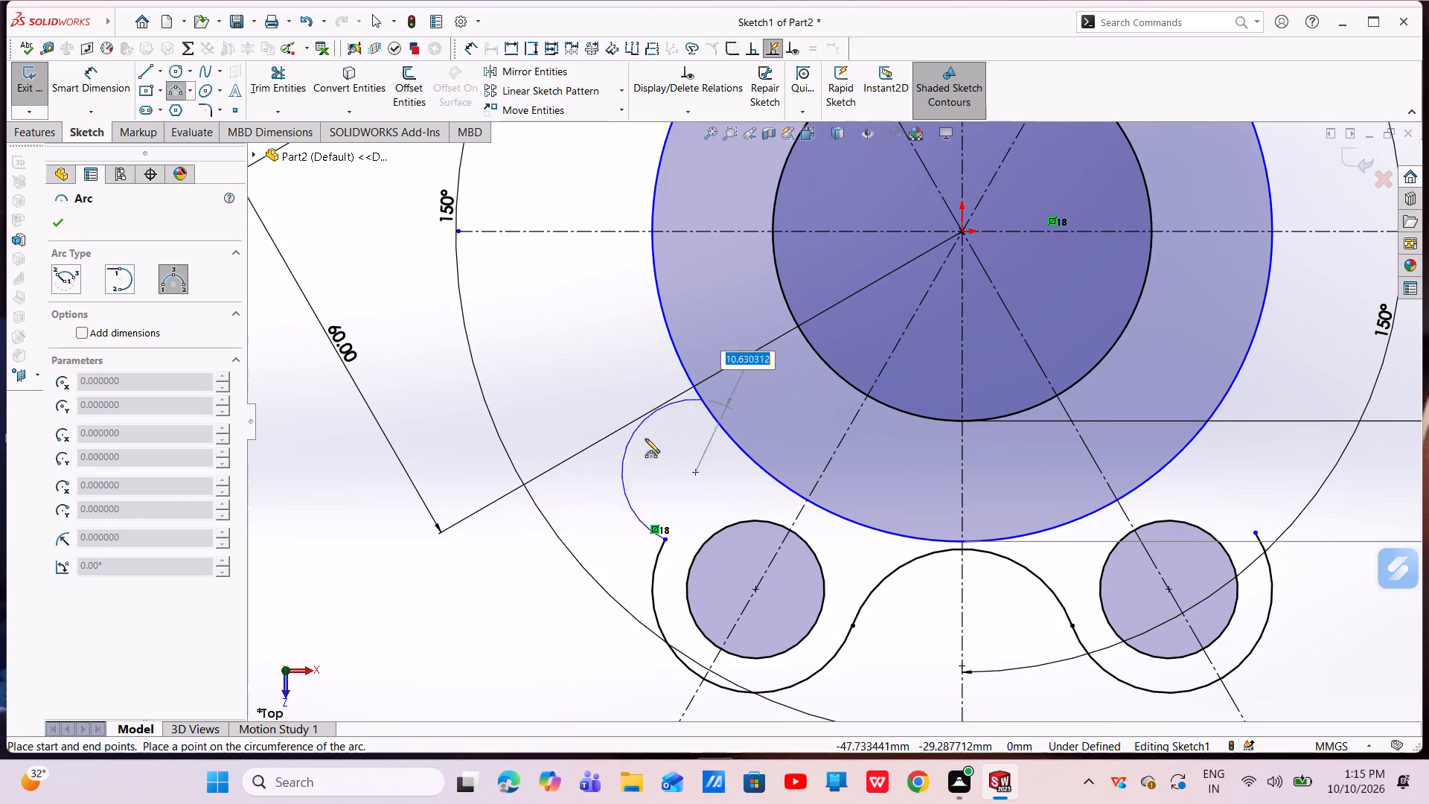
pyautogui.click(709, 485)
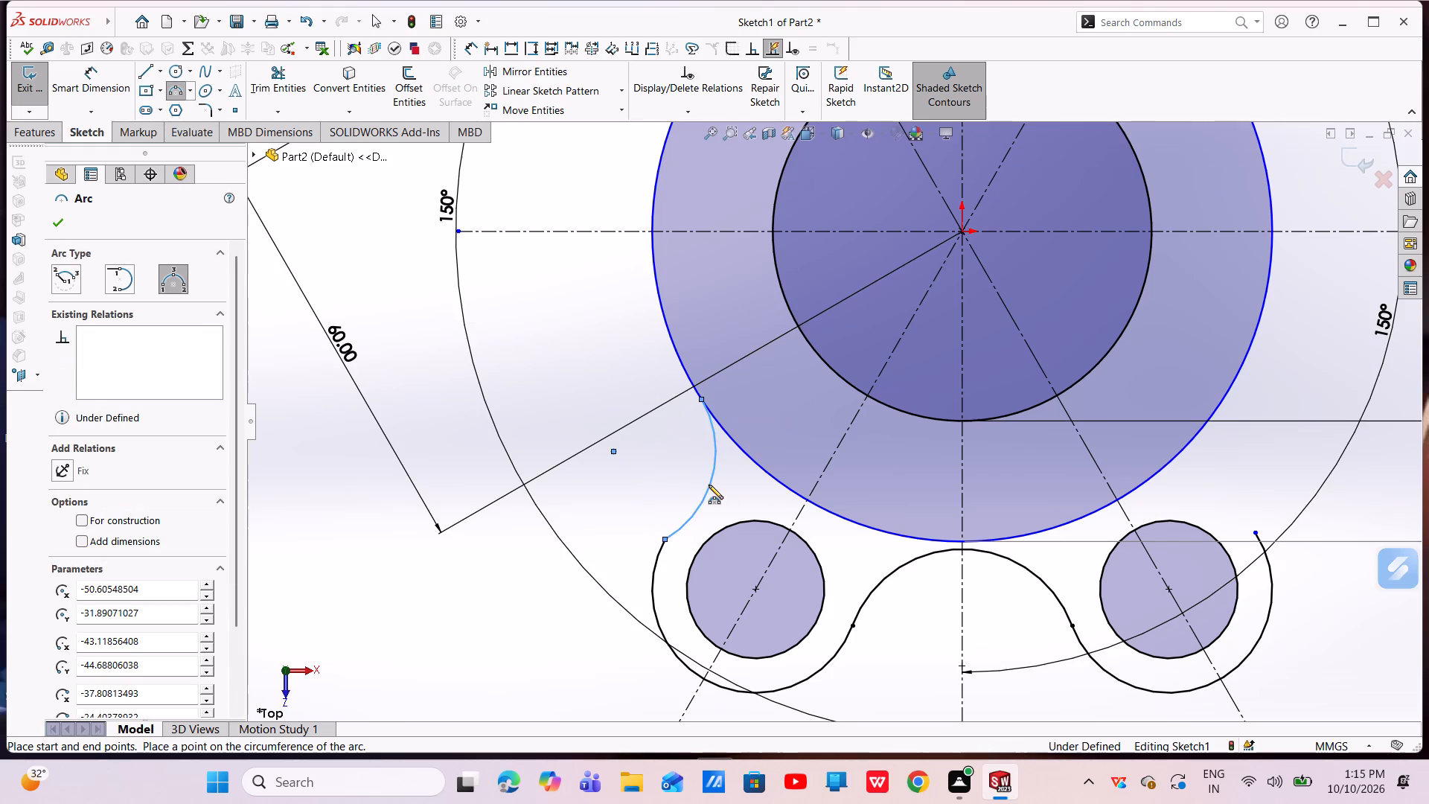
pyautogui.press('Escape')
pyautogui.press('Escape')
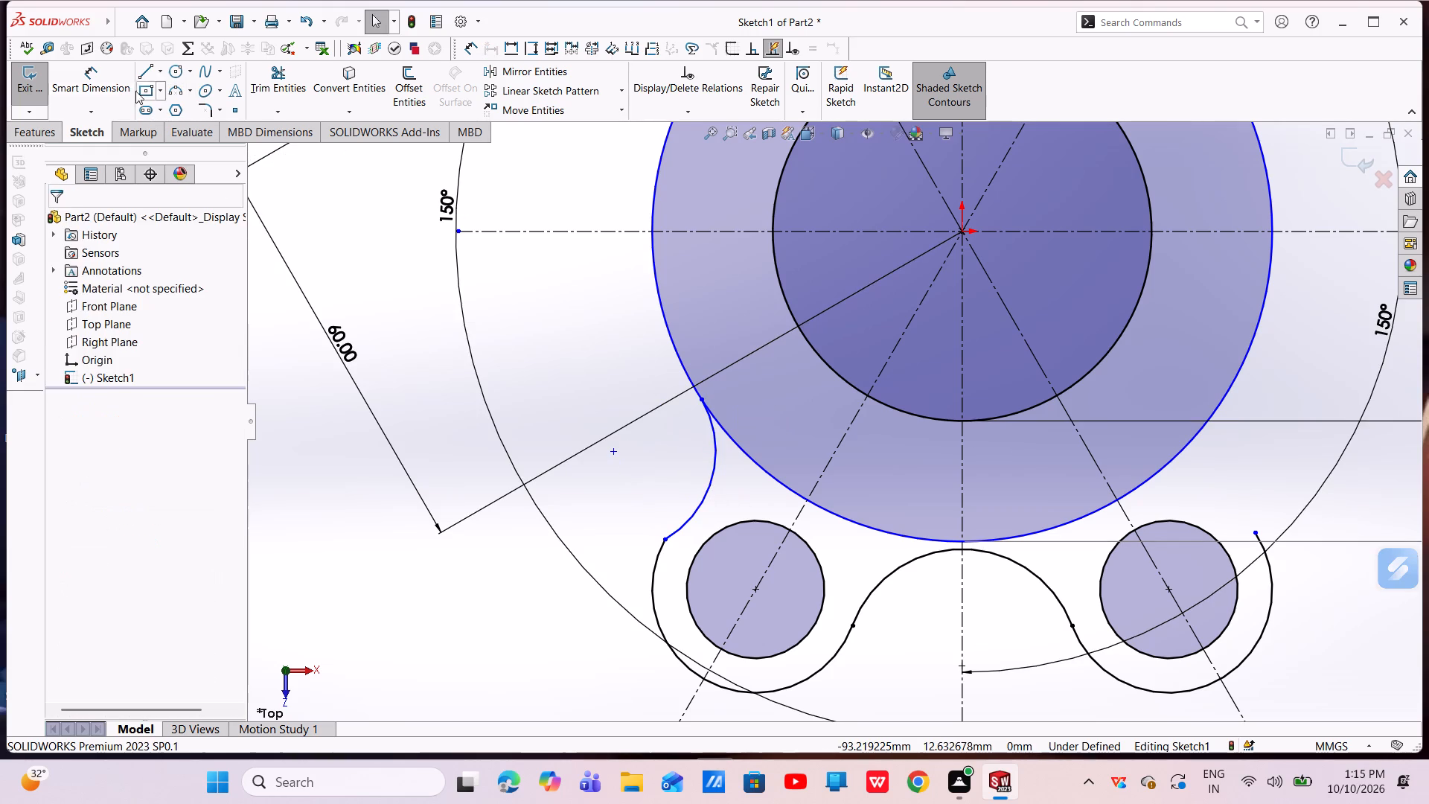
# Dimension the new lower-left connecting arc's radius as 14 mm.
pyautogui.click(103, 75)
pyautogui.click(707, 488)
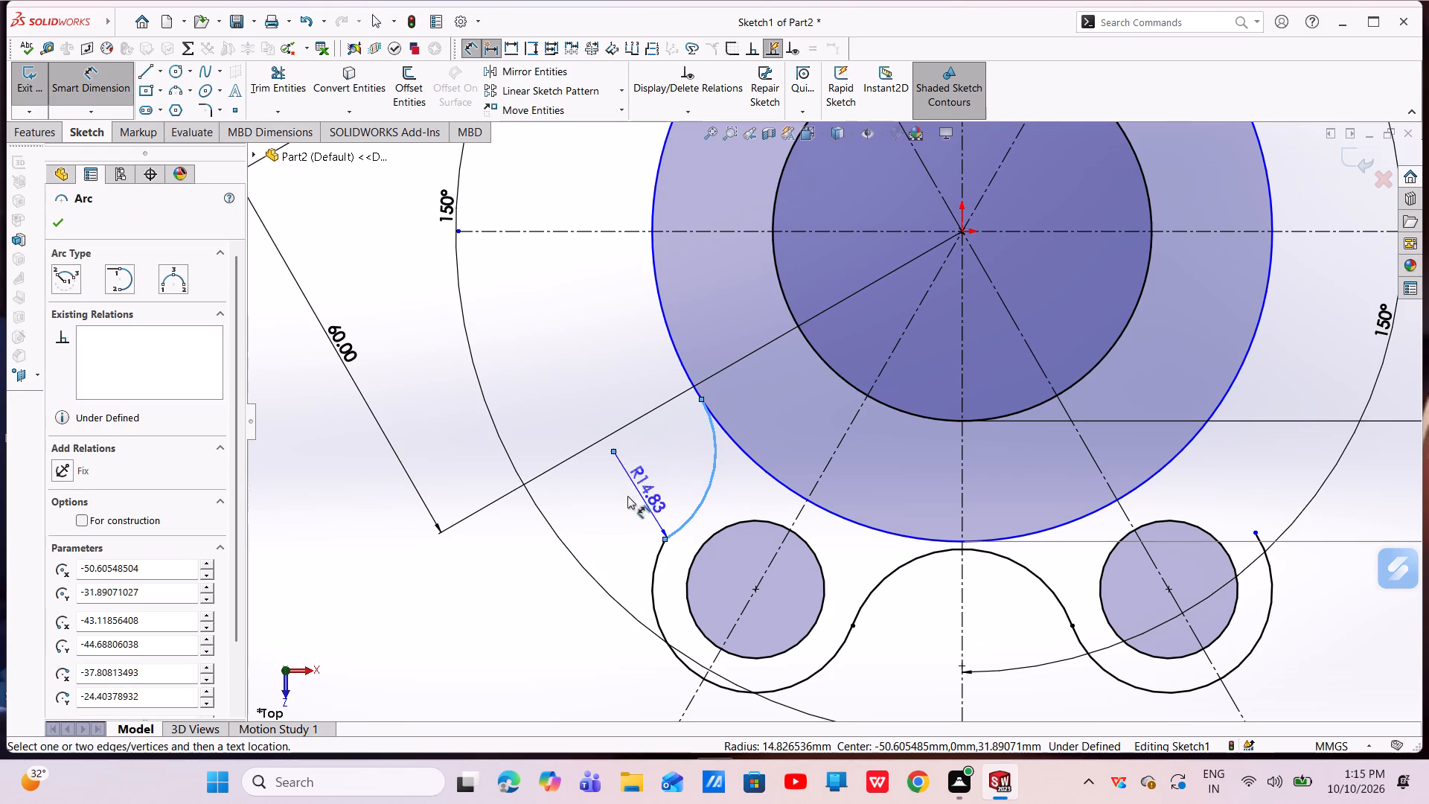
pyautogui.click(593, 488)
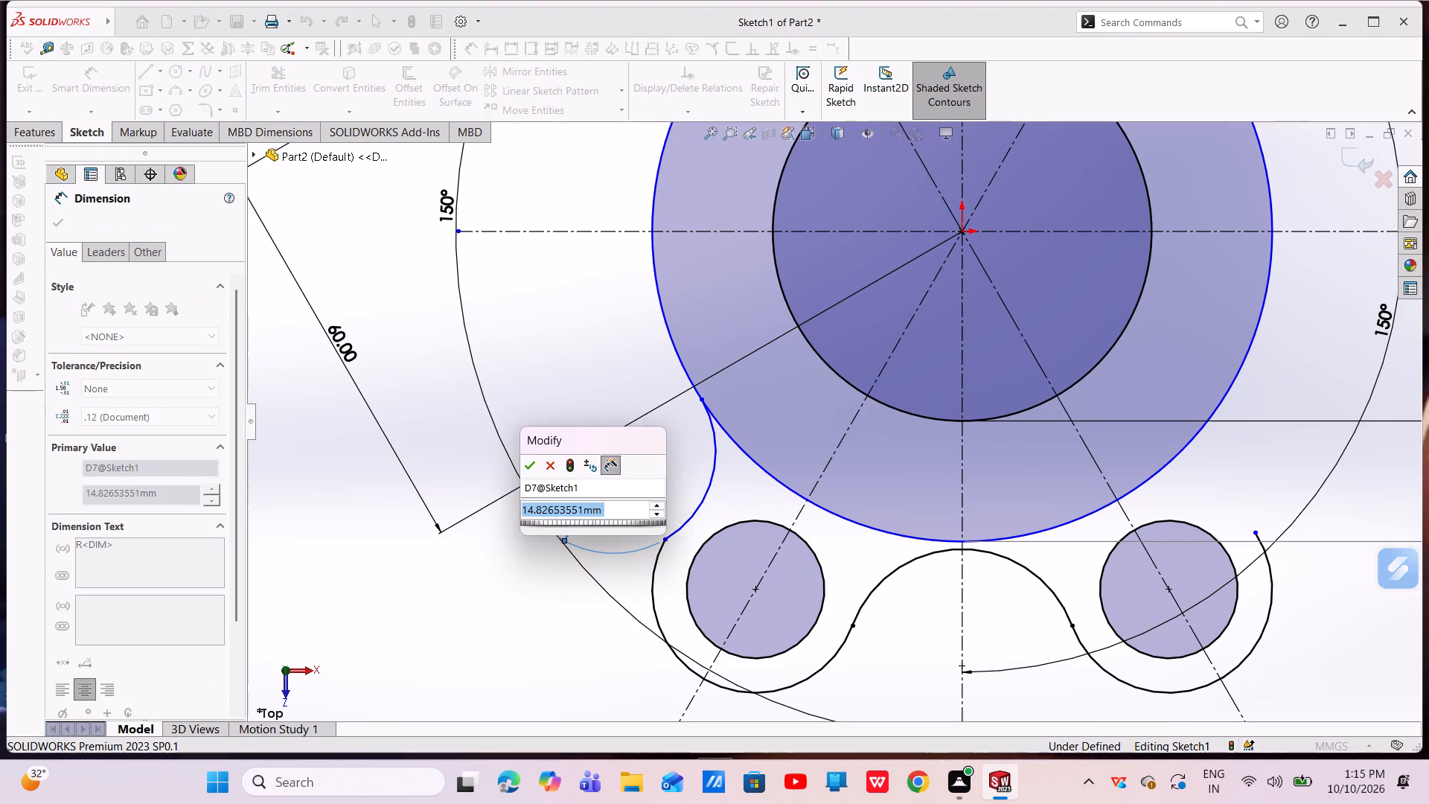
pyautogui.press('BackSpace')
pyautogui.write('14')
pyautogui.press('Return')
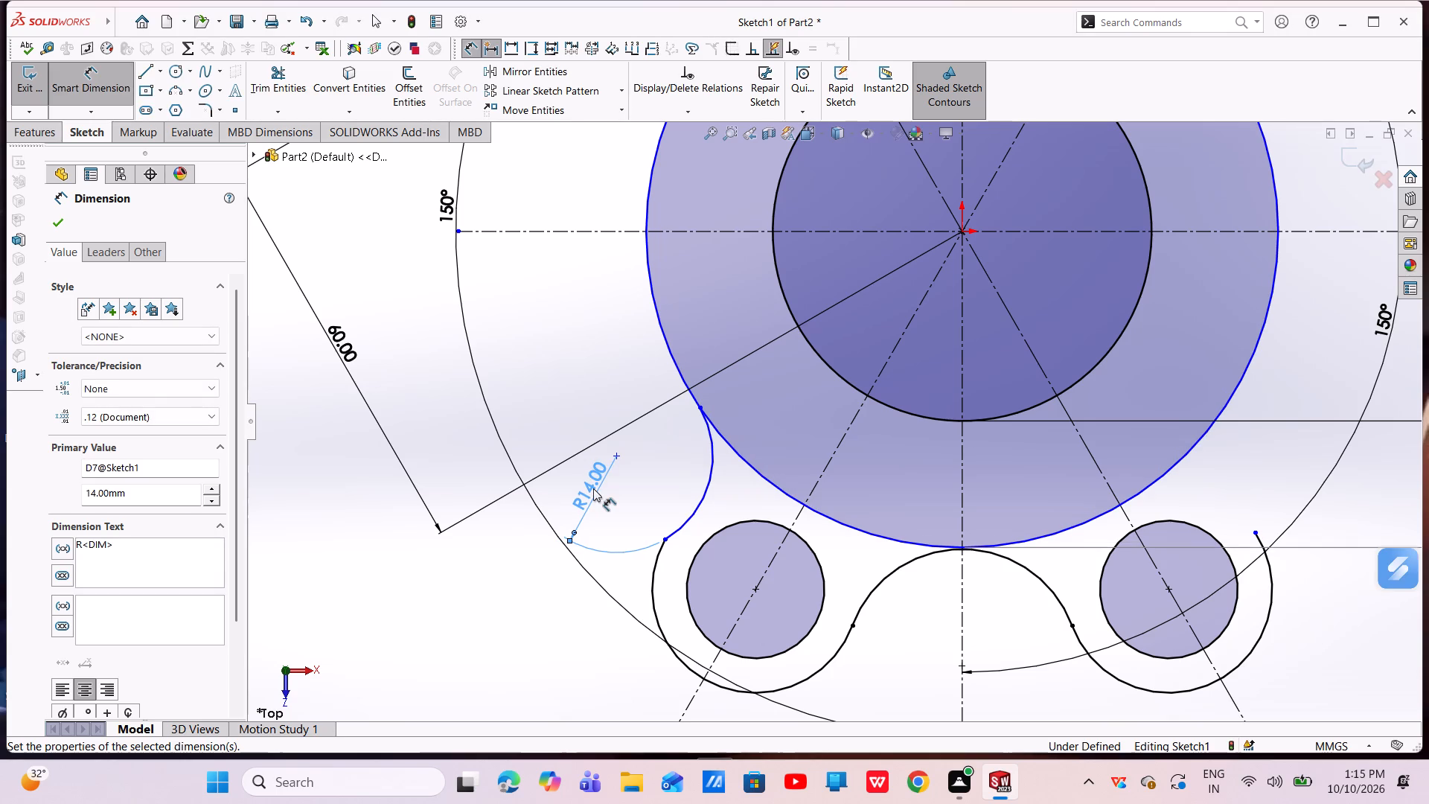
pyautogui.press('Escape')
# Dimension the outer concentric circle's diameter as 90 mm.
pyautogui.scroll(5, 890, 495)
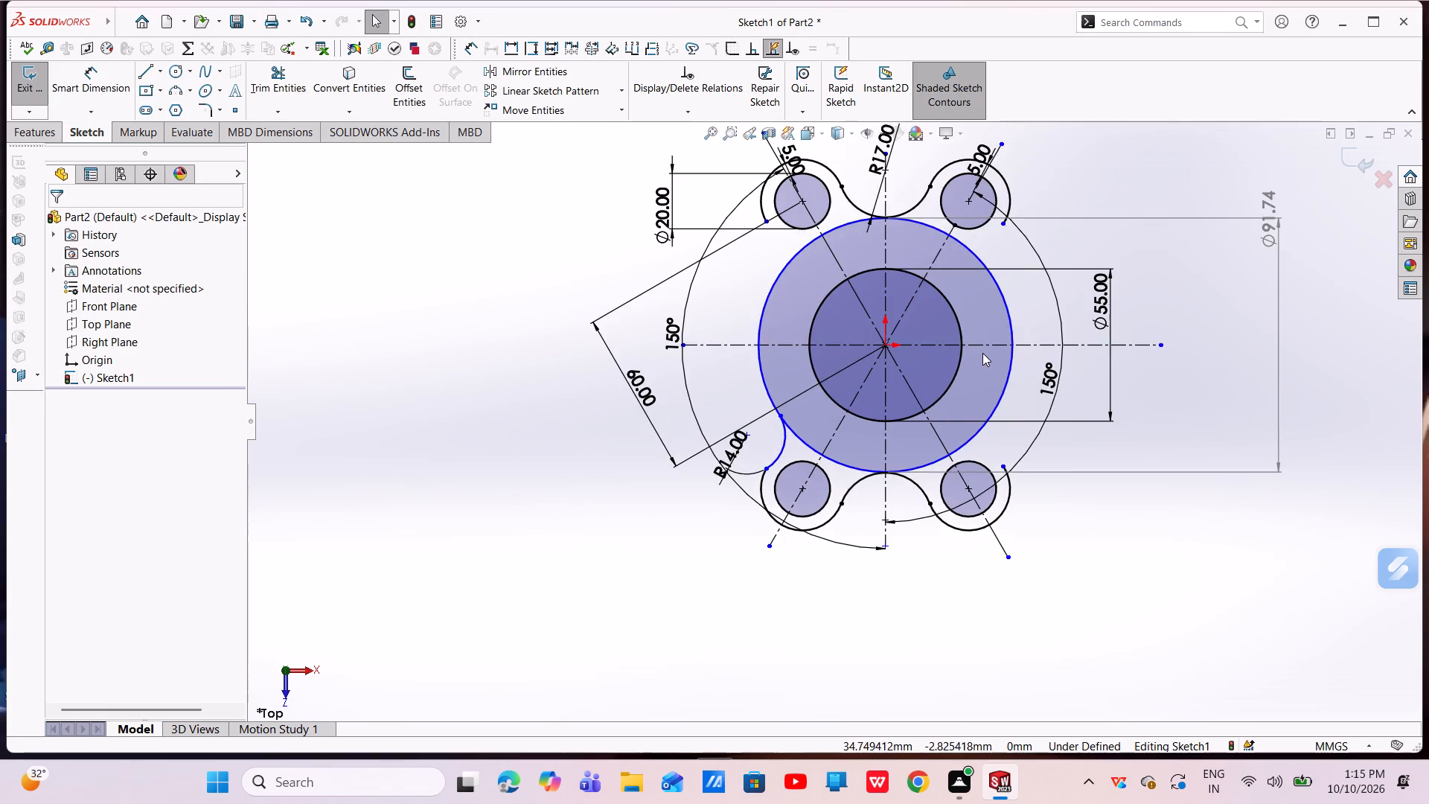
pyautogui.scroll(-2, 984, 348)
pyautogui.scroll(3, 983, 325)
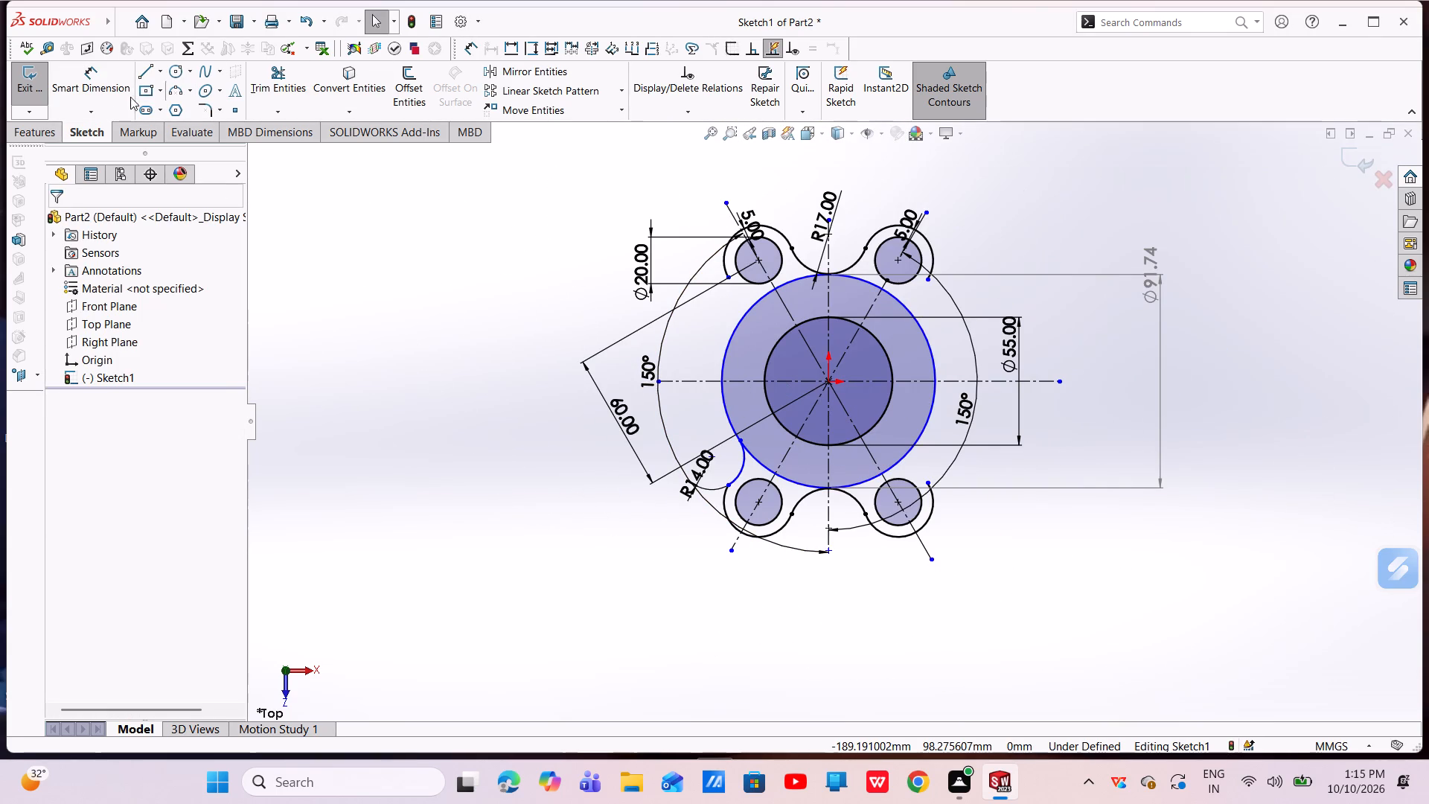
pyautogui.click(109, 95)
pyautogui.click(934, 391)
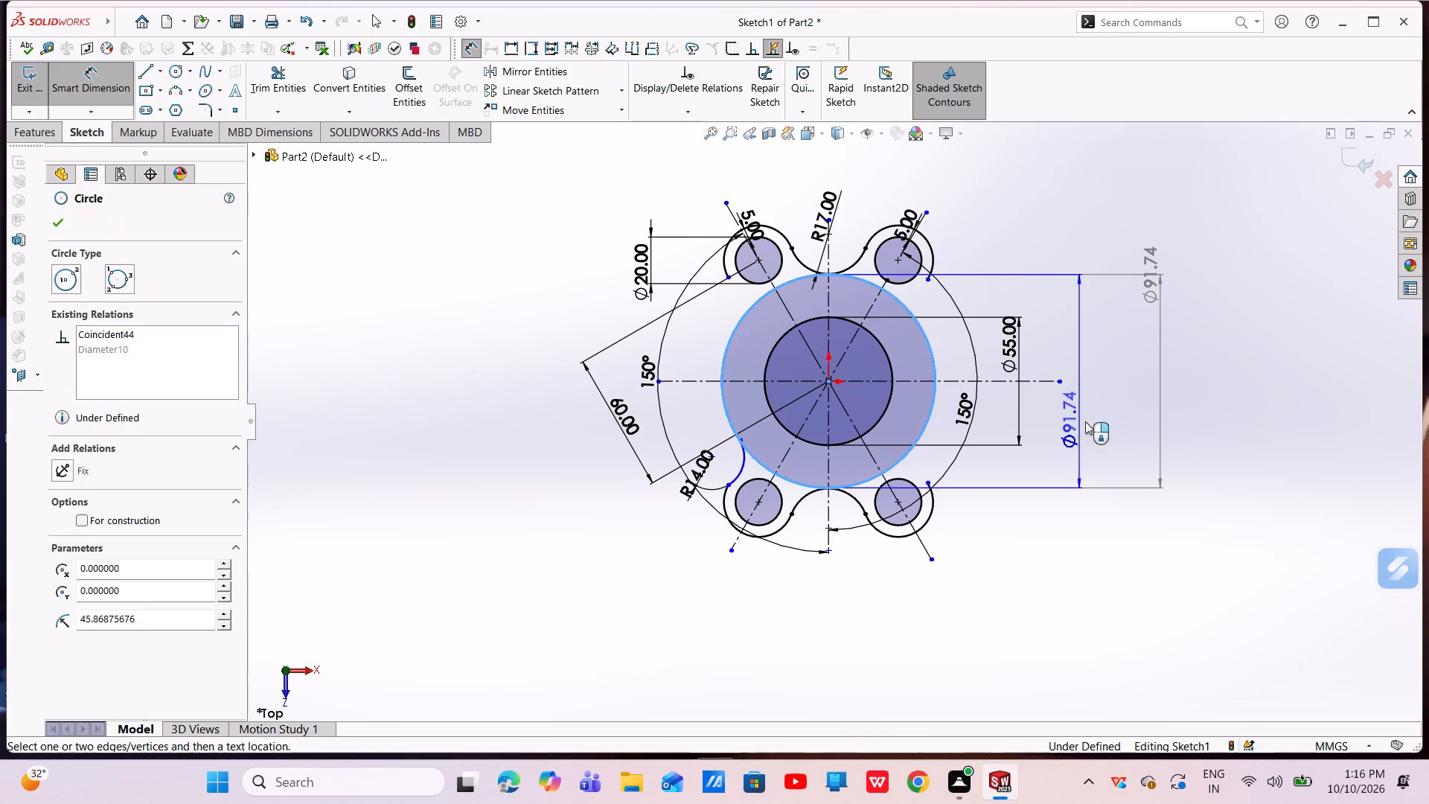
pyautogui.click(1113, 410)
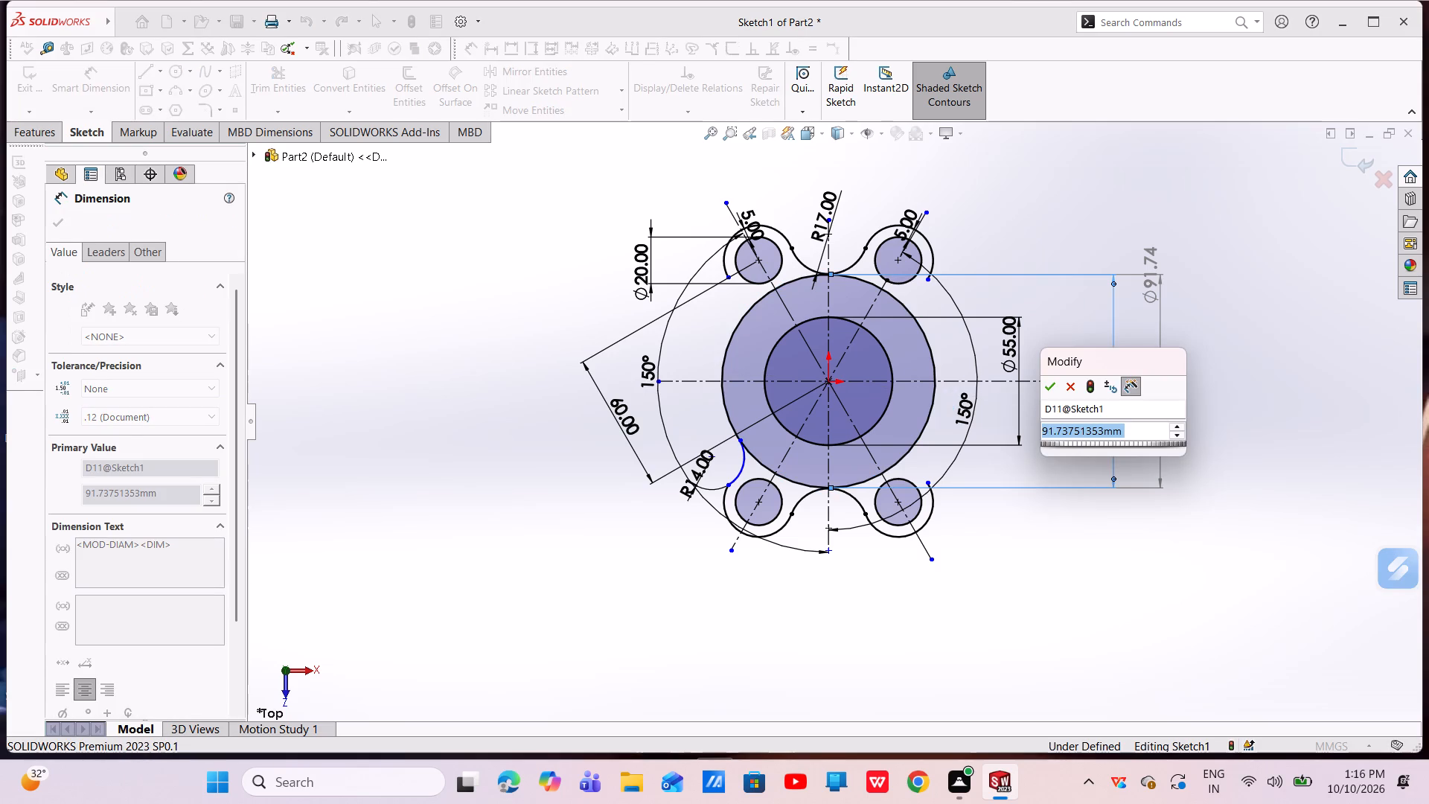
pyautogui.press('BackSpace')
pyautogui.write('90')
pyautogui.press('Return')
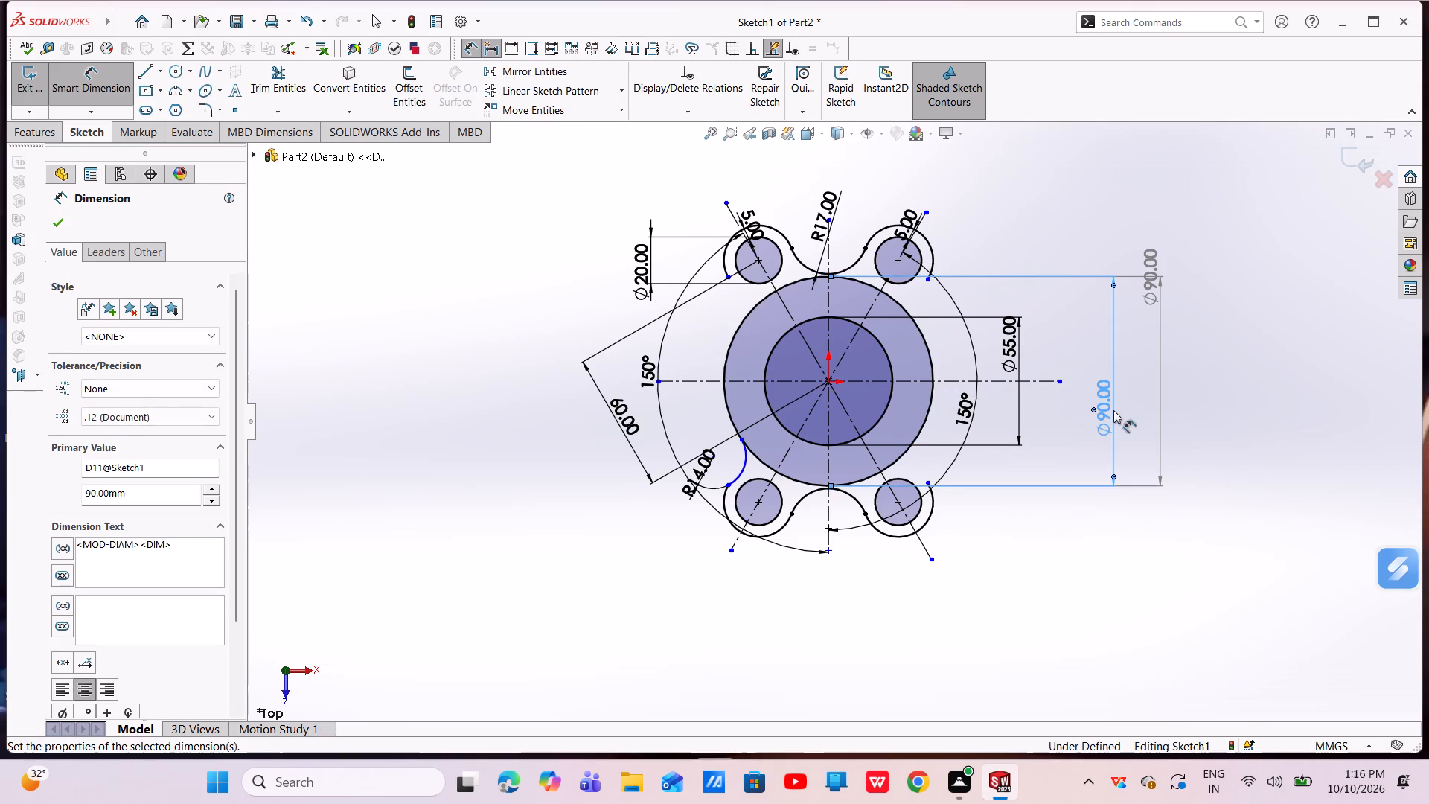
pyautogui.click(64, 229)
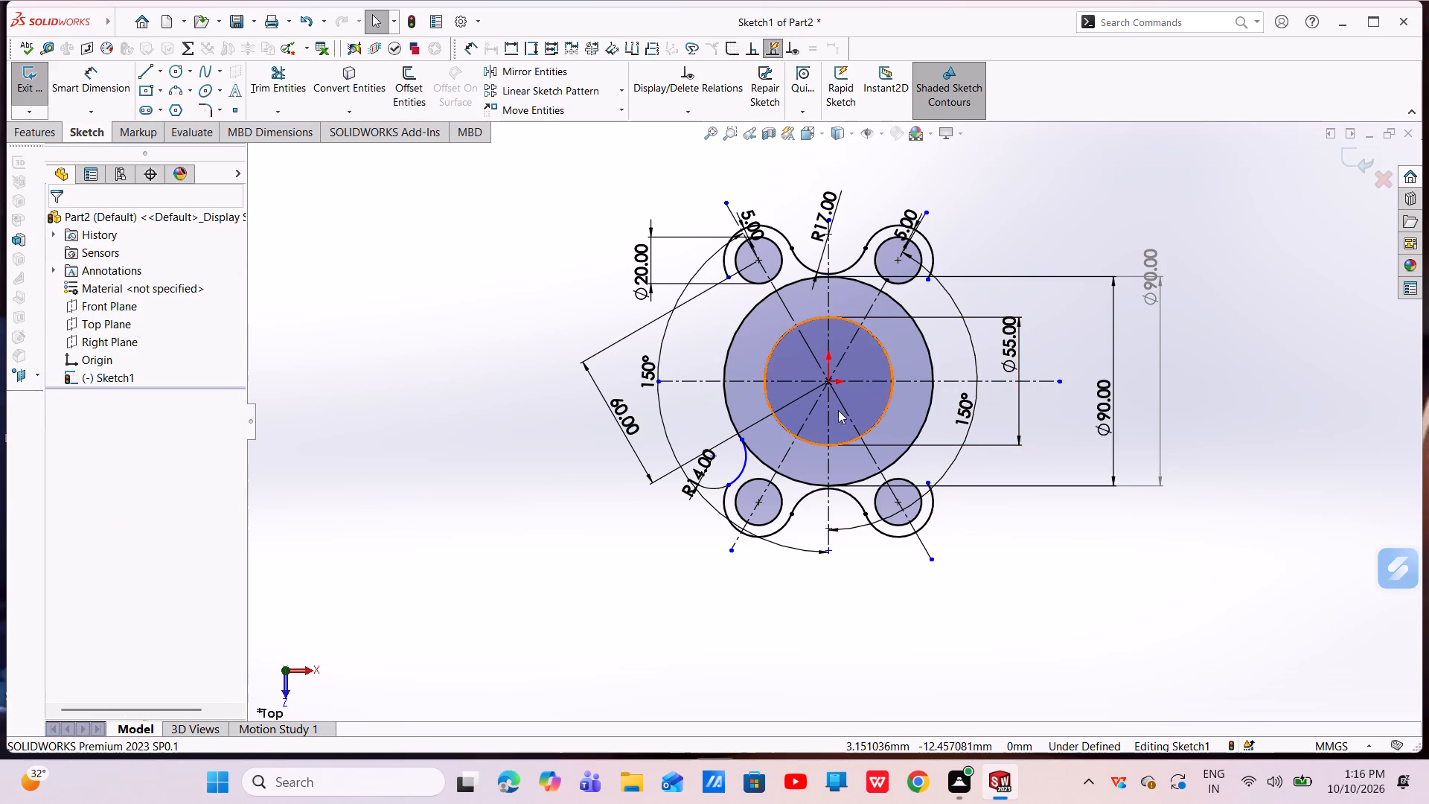
# Mirror the lower-left R14 connecting arc about the vertical centerline, keeping the original.
pyautogui.scroll(-2, 840, 409)
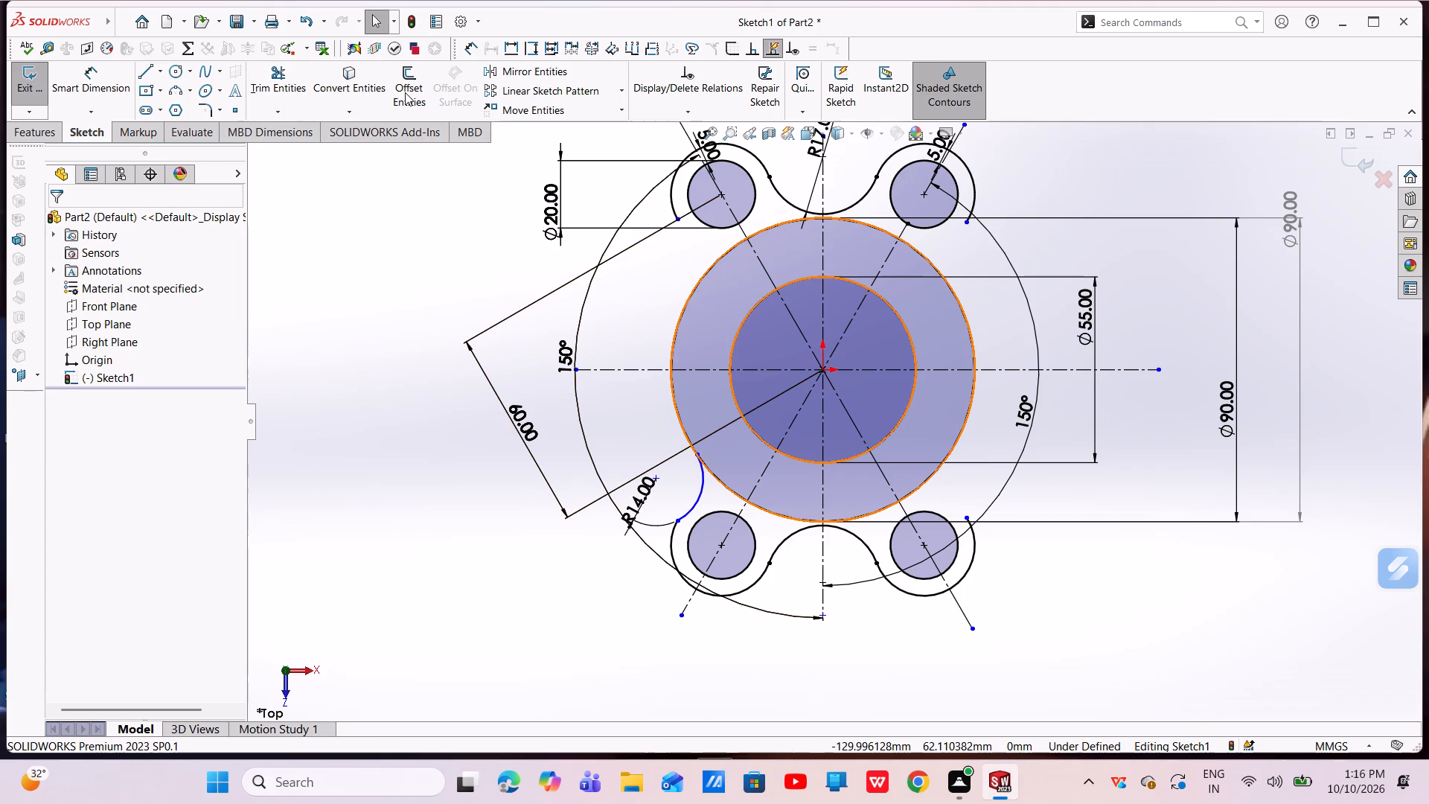
pyautogui.click(535, 68)
pyautogui.click(700, 477)
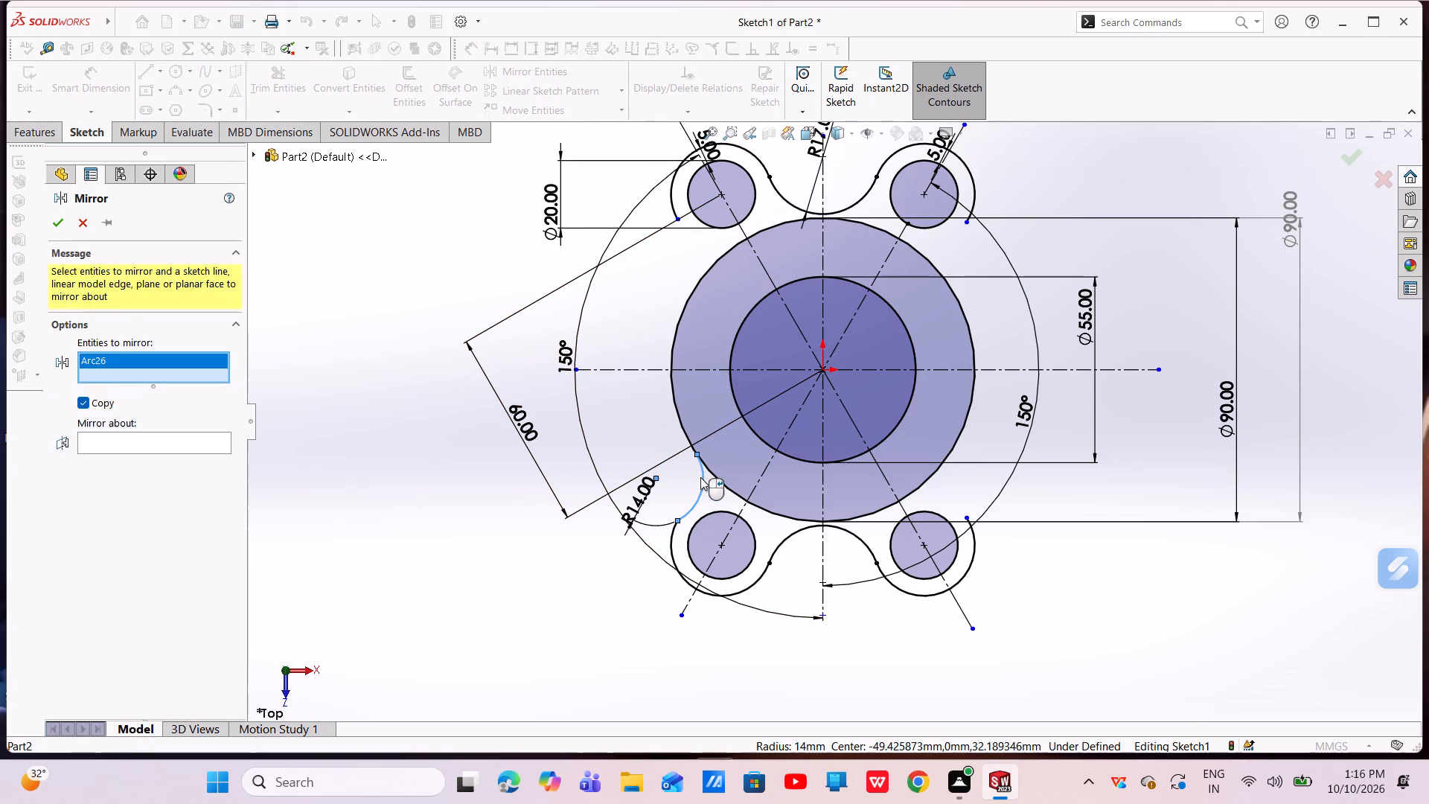
pyautogui.click(144, 433)
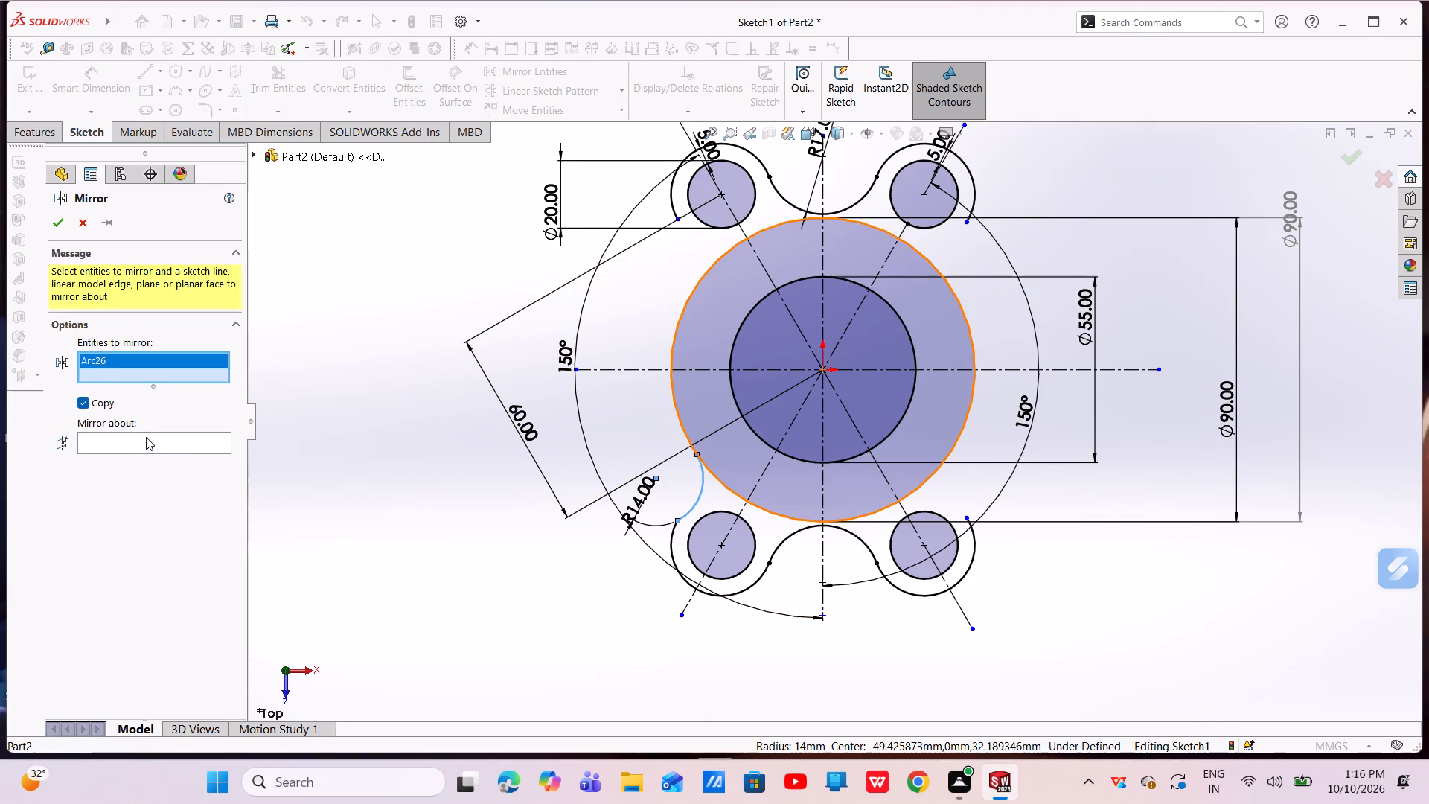
pyautogui.click(147, 441)
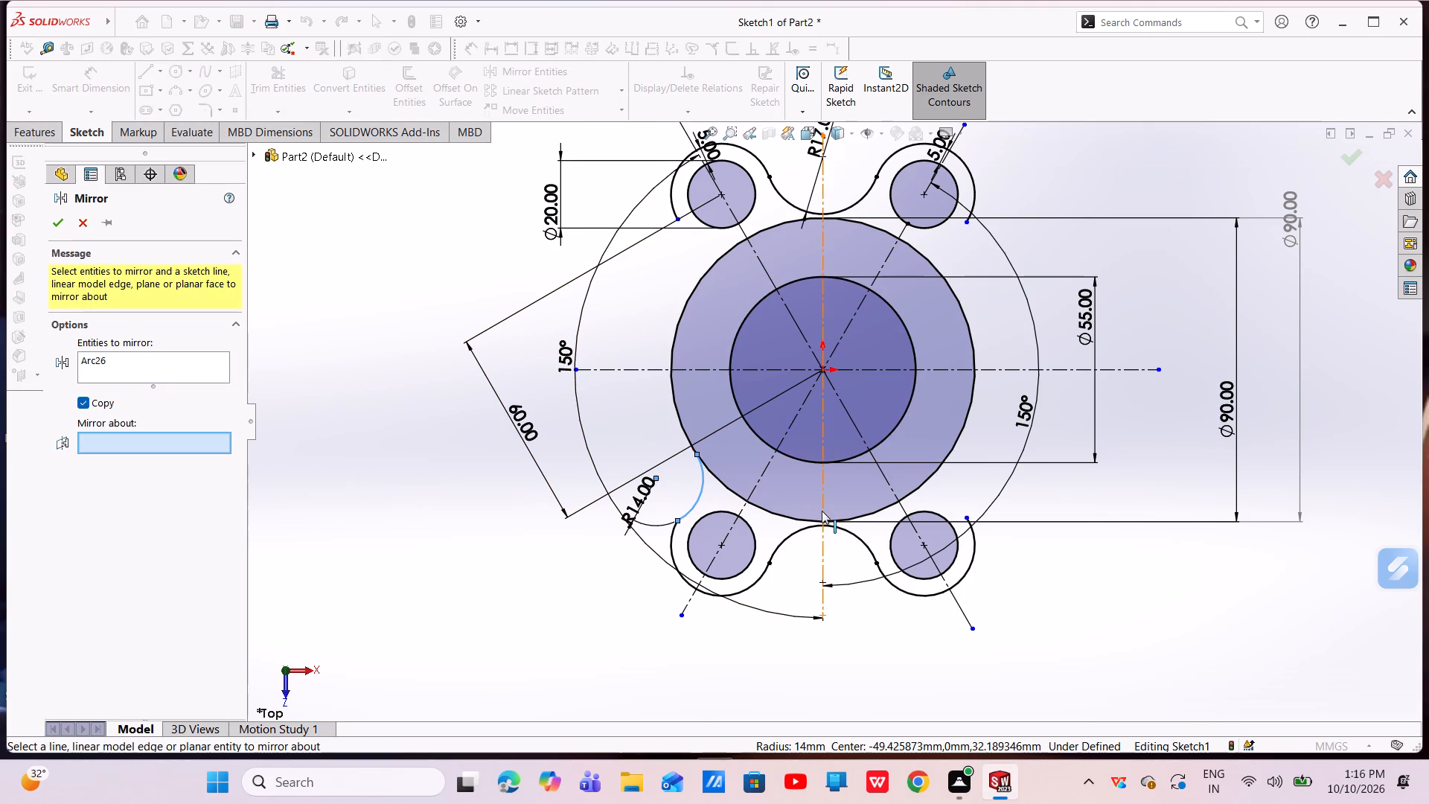
pyautogui.click(822, 511)
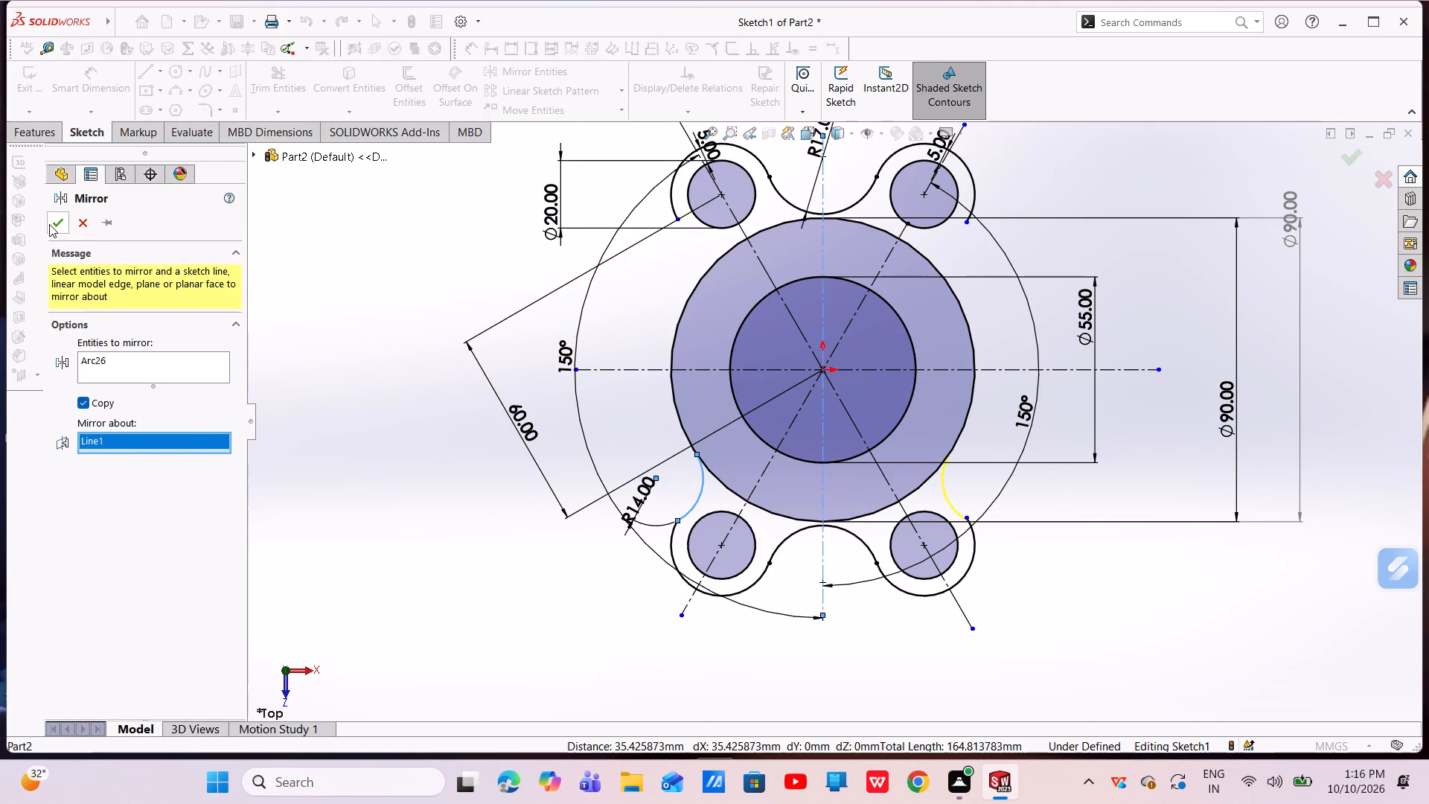
pyautogui.click(49, 224)
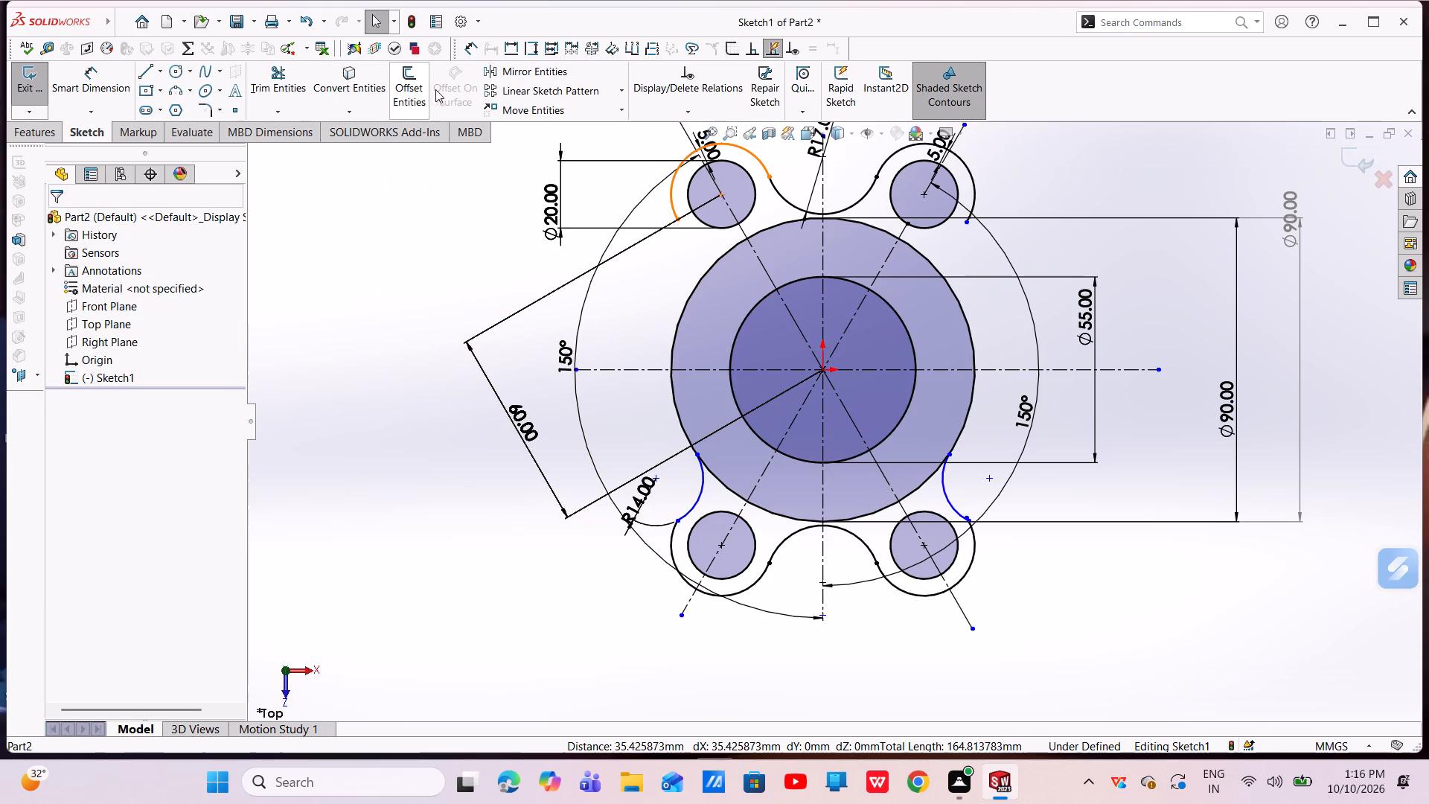
# Mirror both lower R14 connecting arcs about the horizontal centerline, keeping the originals.
pyautogui.click(512, 73)
pyautogui.click(699, 492)
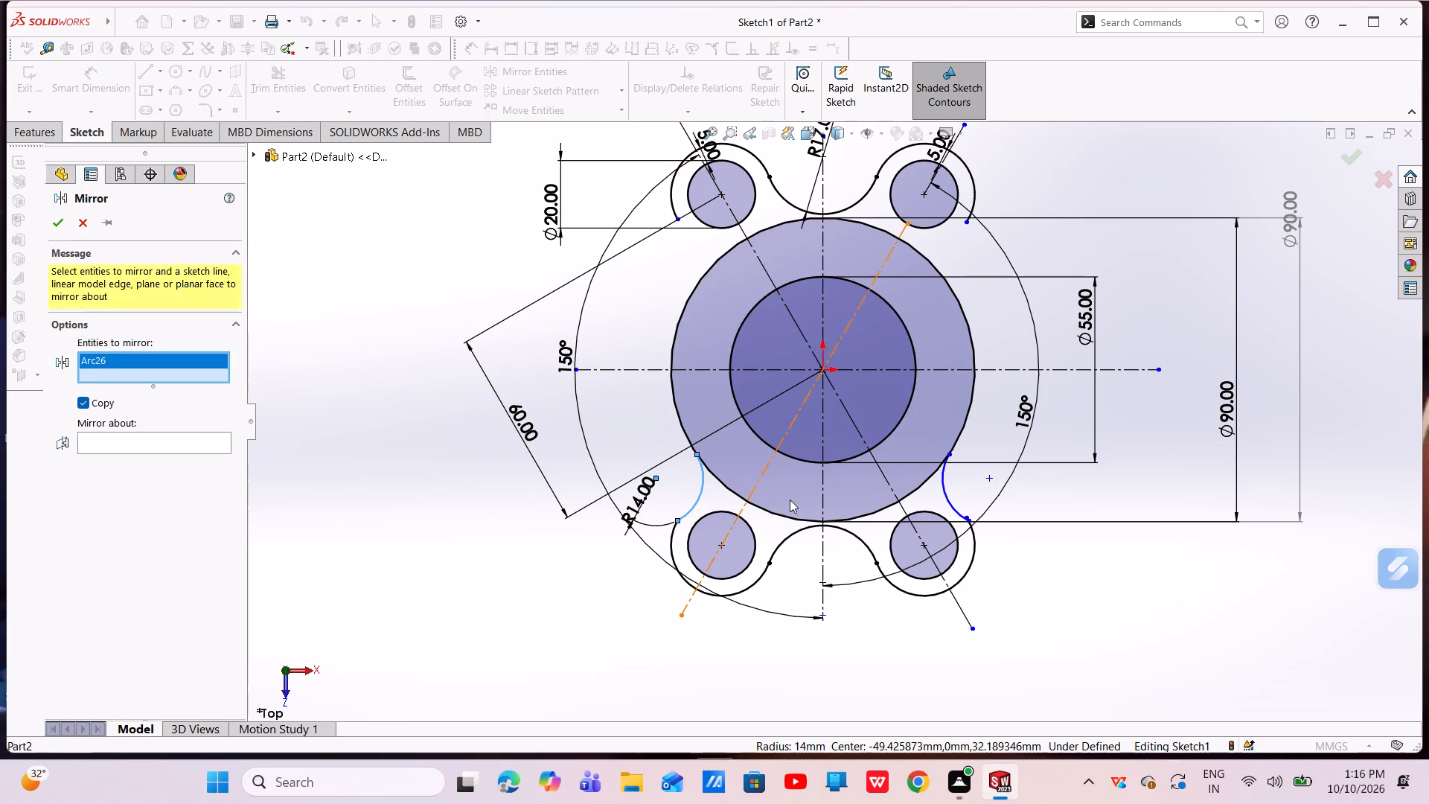
pyautogui.click(948, 494)
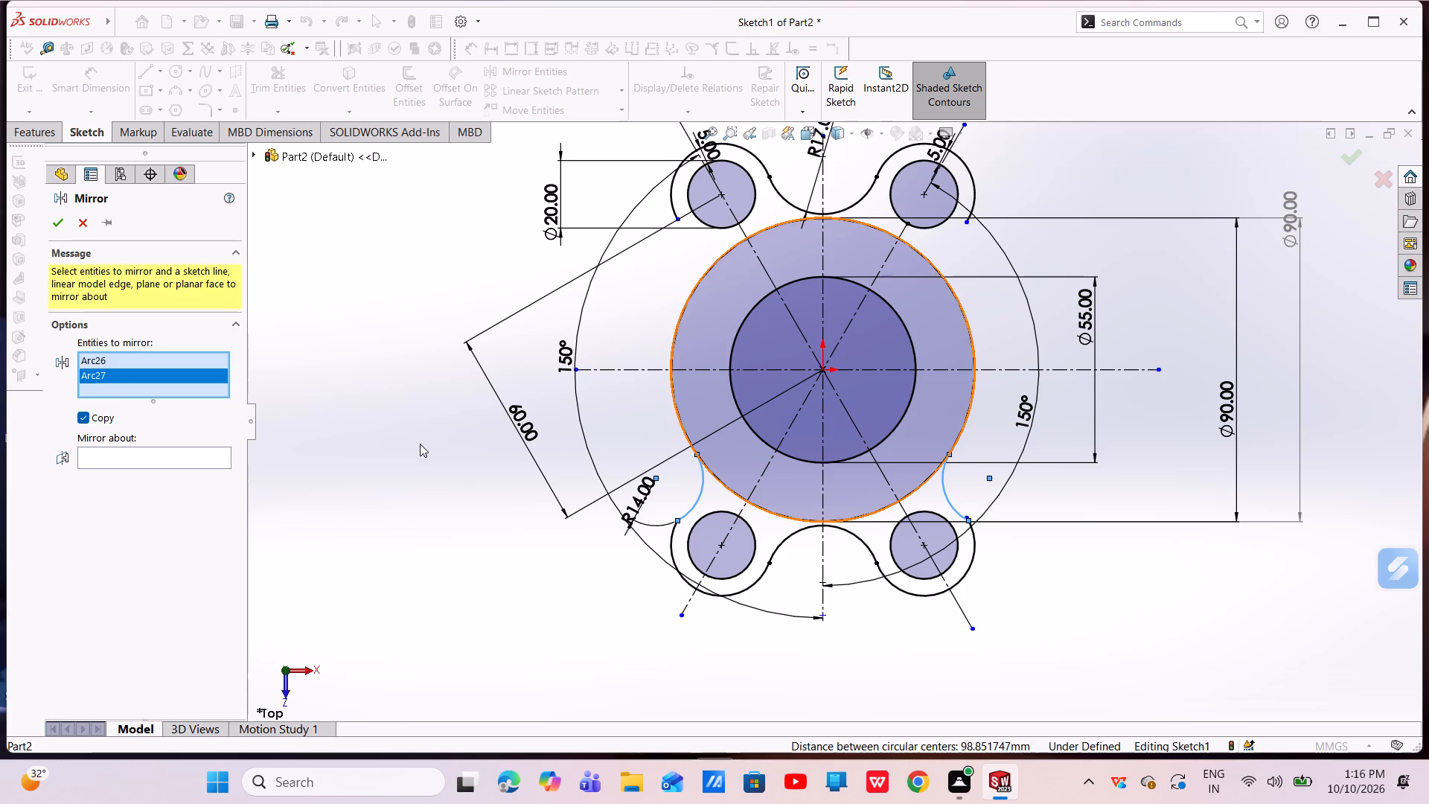
pyautogui.click(207, 453)
pyautogui.click(642, 368)
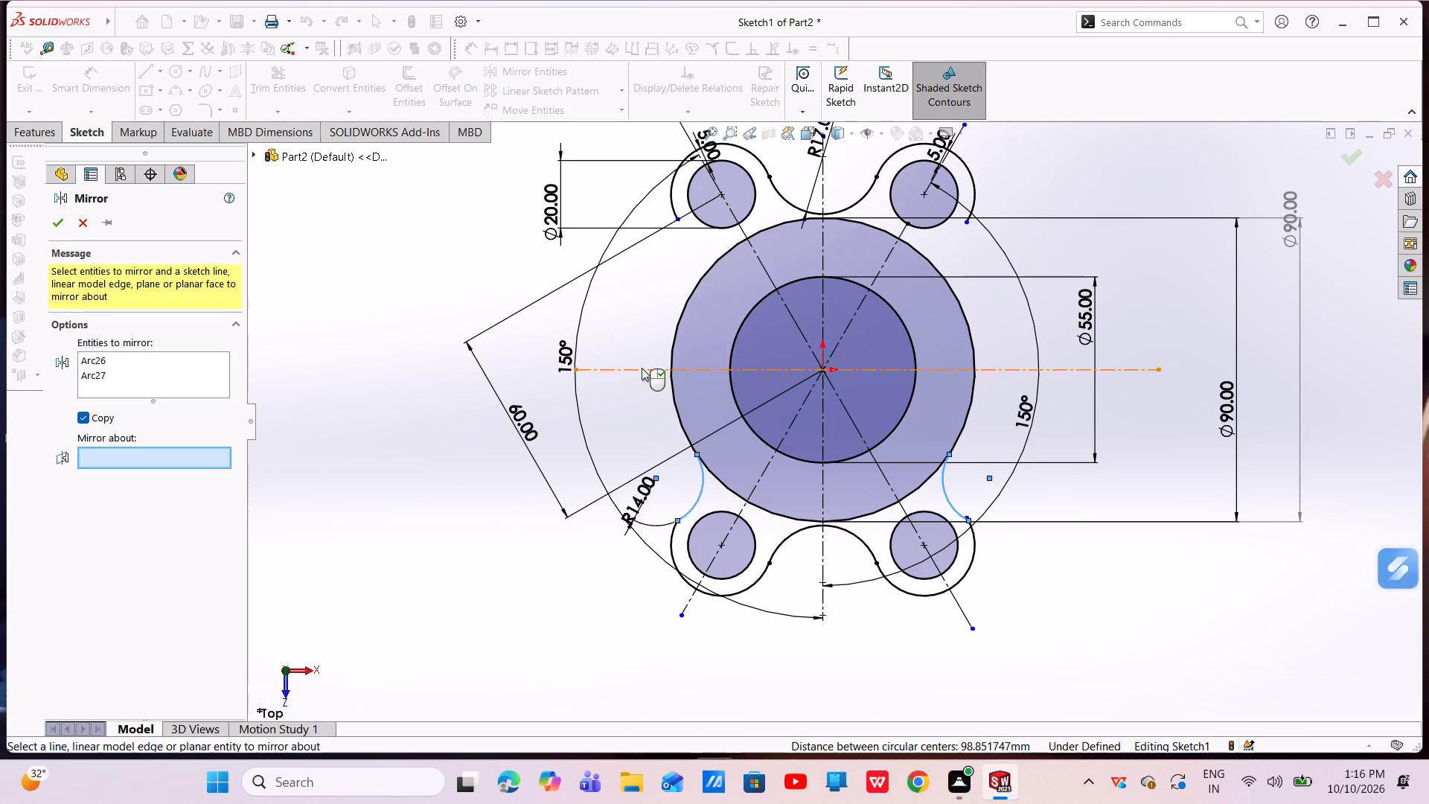
pyautogui.click(58, 226)
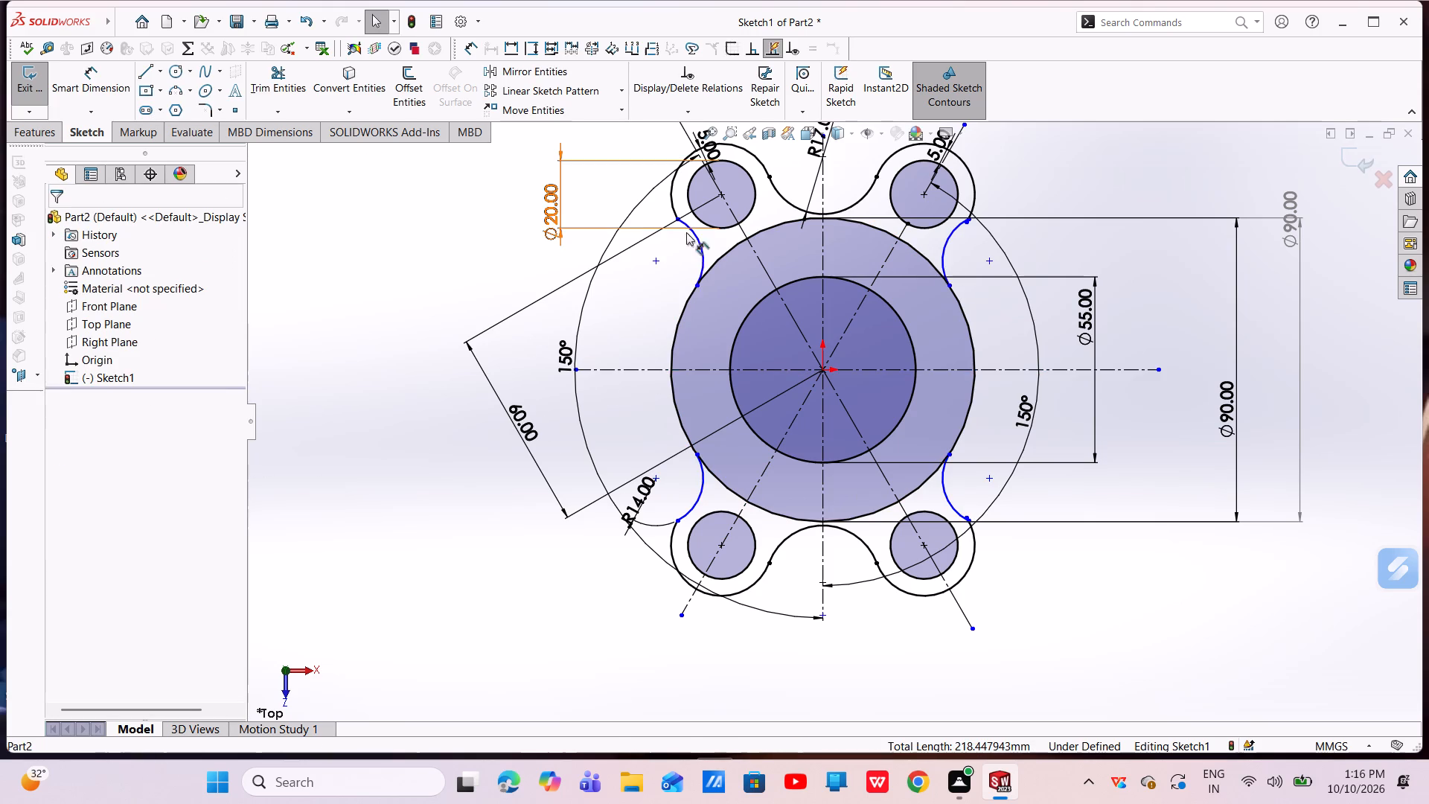
# Add a tangent relation between the upper-right offset arc and the mirrored R14 connecting arc beside it.
pyautogui.scroll(-4, 962, 218)
pyautogui.scroll(-4, 930, 294)
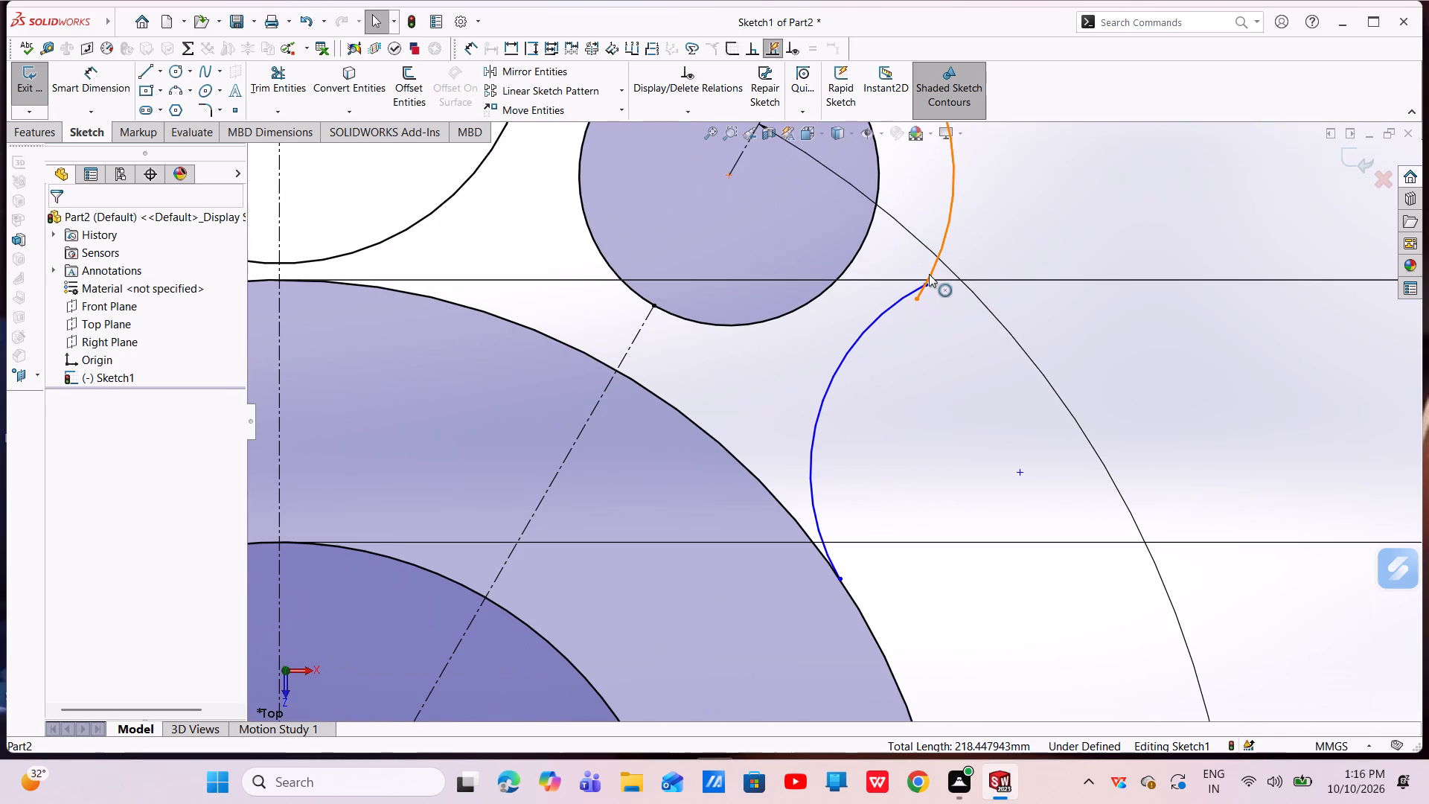
pyautogui.keyDown('ctrl'); pyautogui.click(931, 275); pyautogui.keyUp('ctrl')
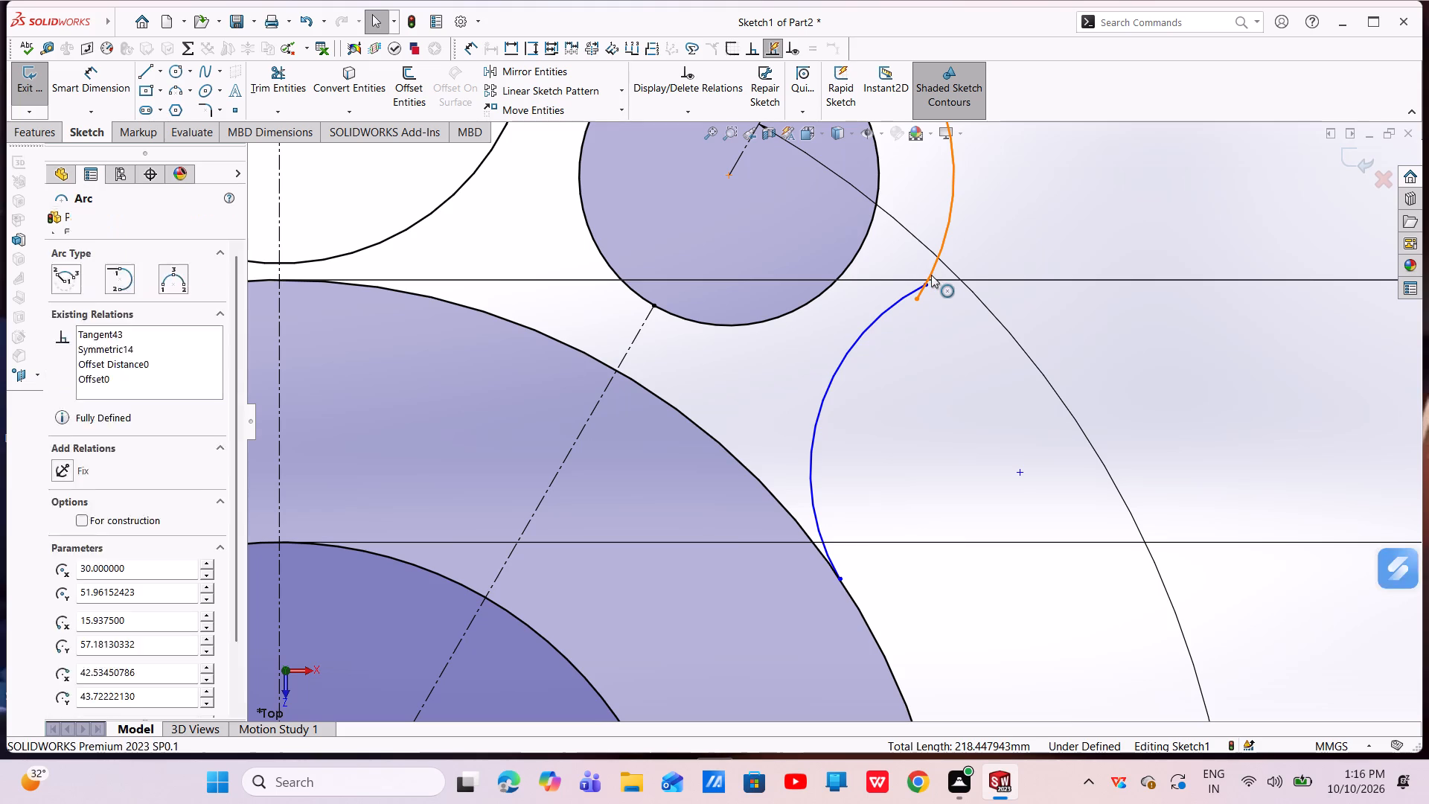
pyautogui.keyDown('ctrl'); pyautogui.click(905, 296); pyautogui.keyUp('ctrl')
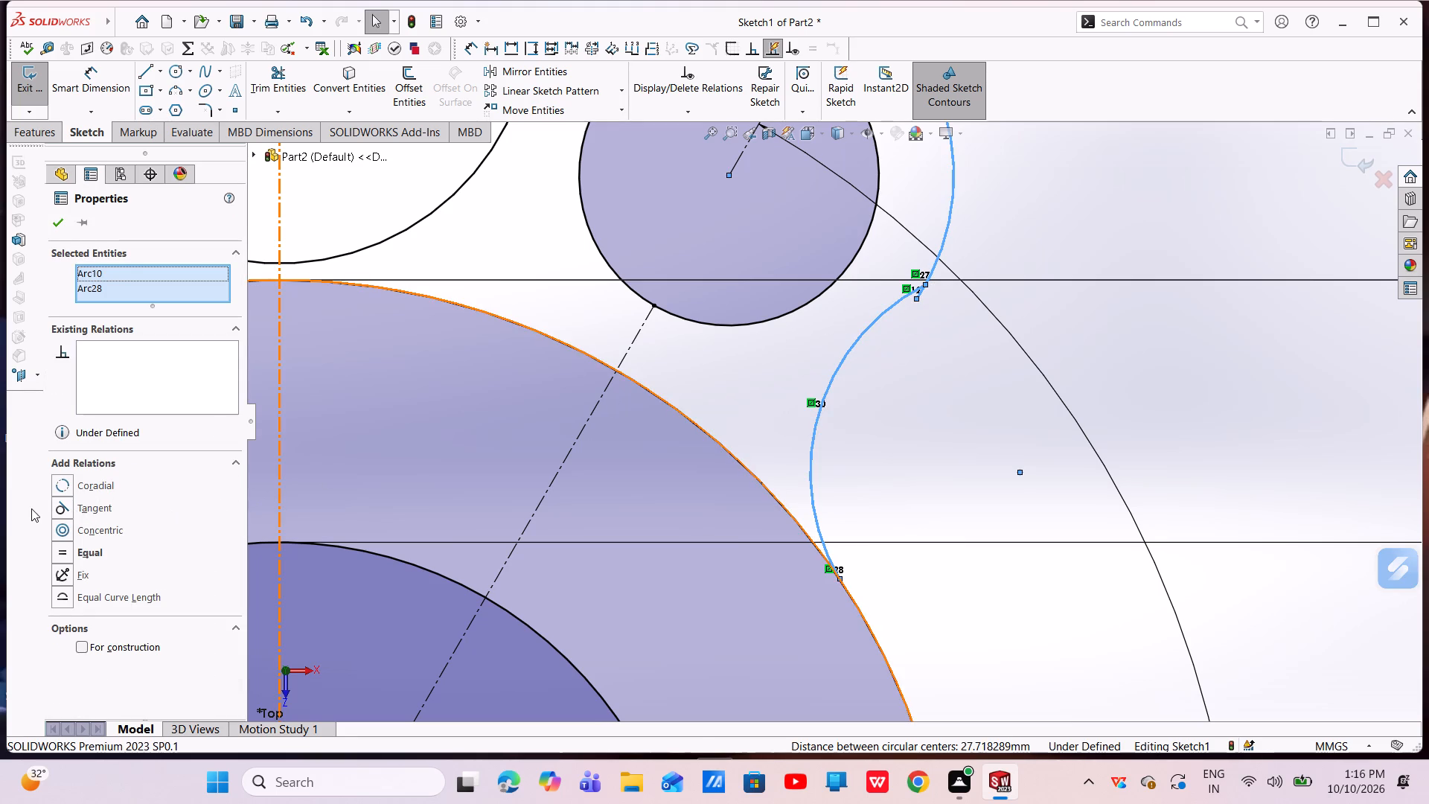
pyautogui.click(63, 506)
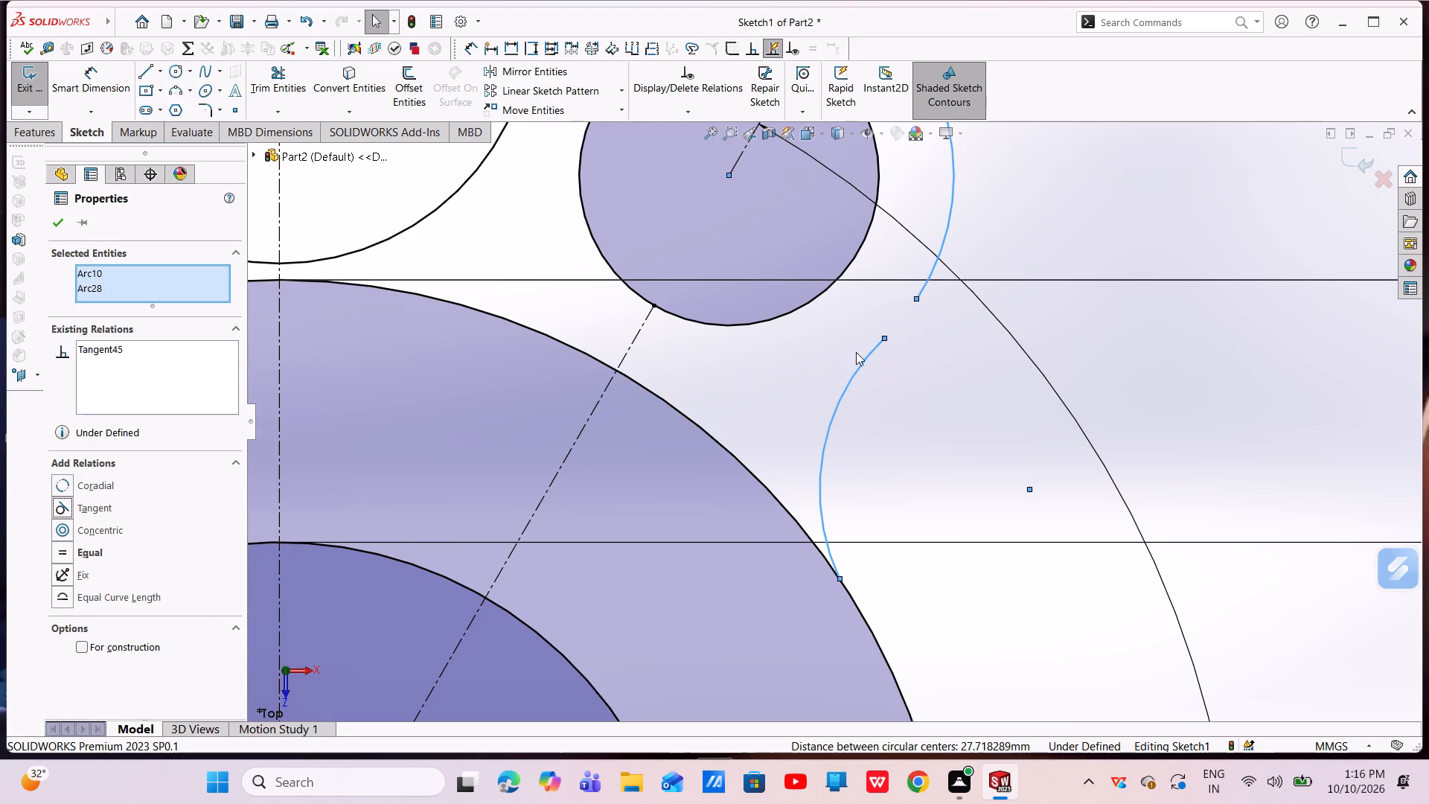
pyautogui.press('Escape')
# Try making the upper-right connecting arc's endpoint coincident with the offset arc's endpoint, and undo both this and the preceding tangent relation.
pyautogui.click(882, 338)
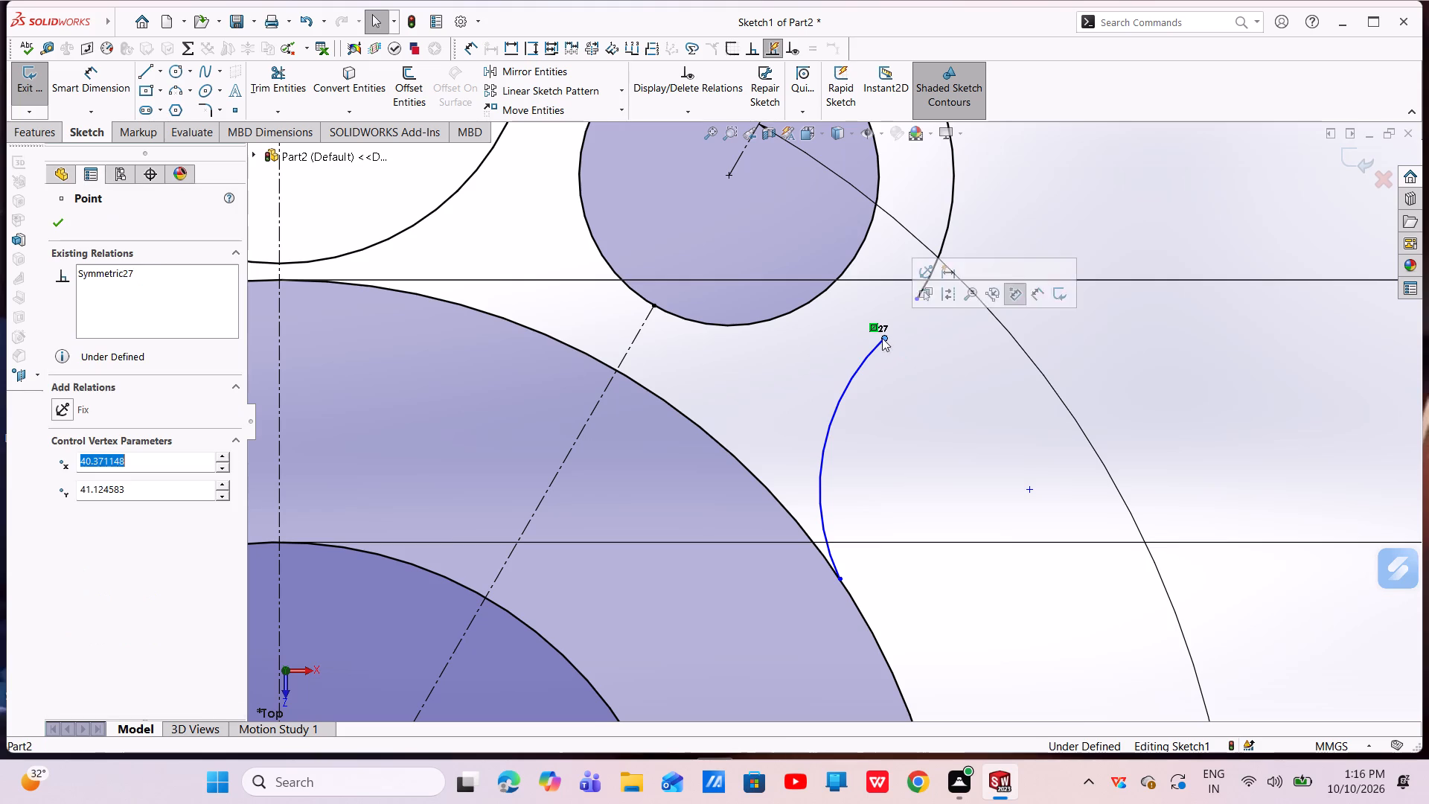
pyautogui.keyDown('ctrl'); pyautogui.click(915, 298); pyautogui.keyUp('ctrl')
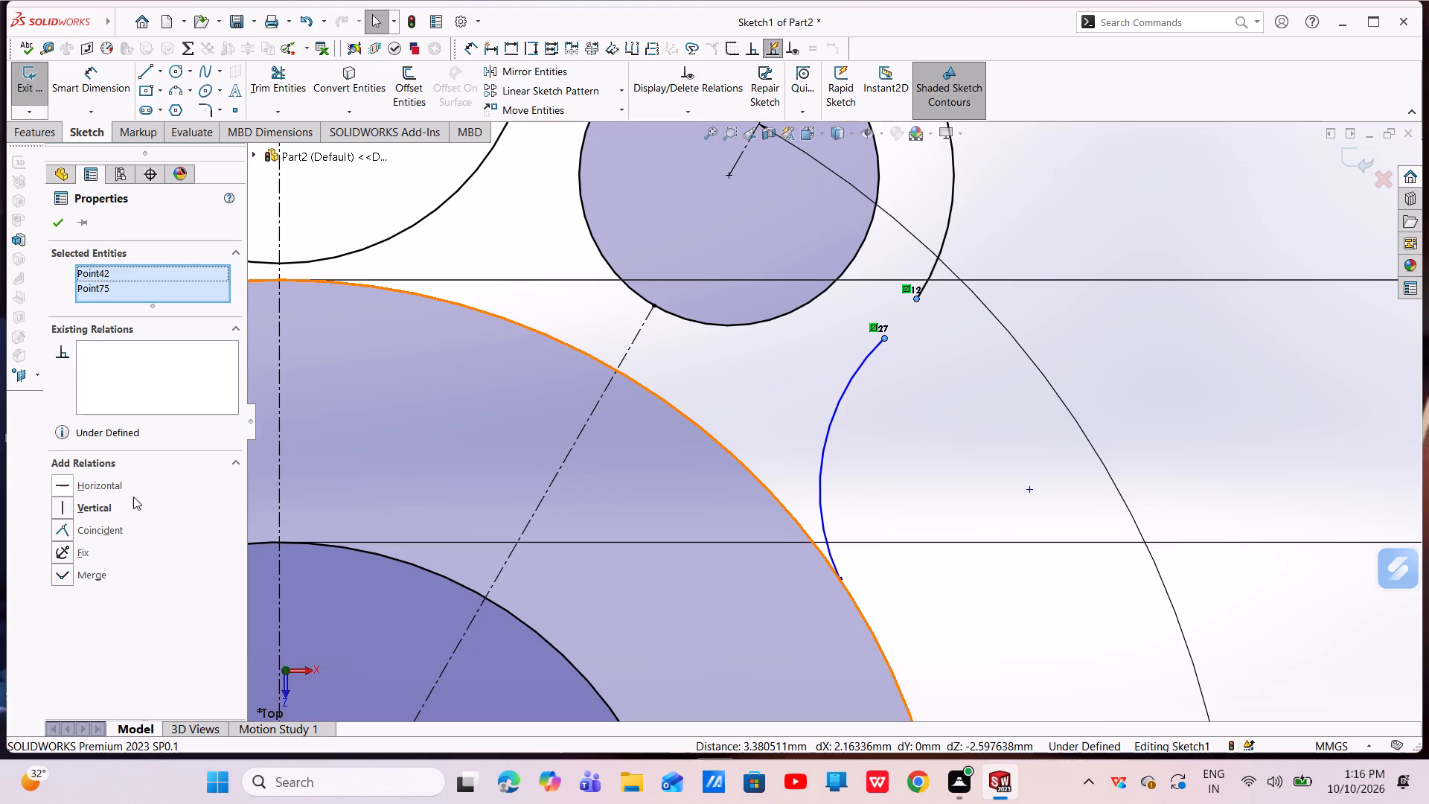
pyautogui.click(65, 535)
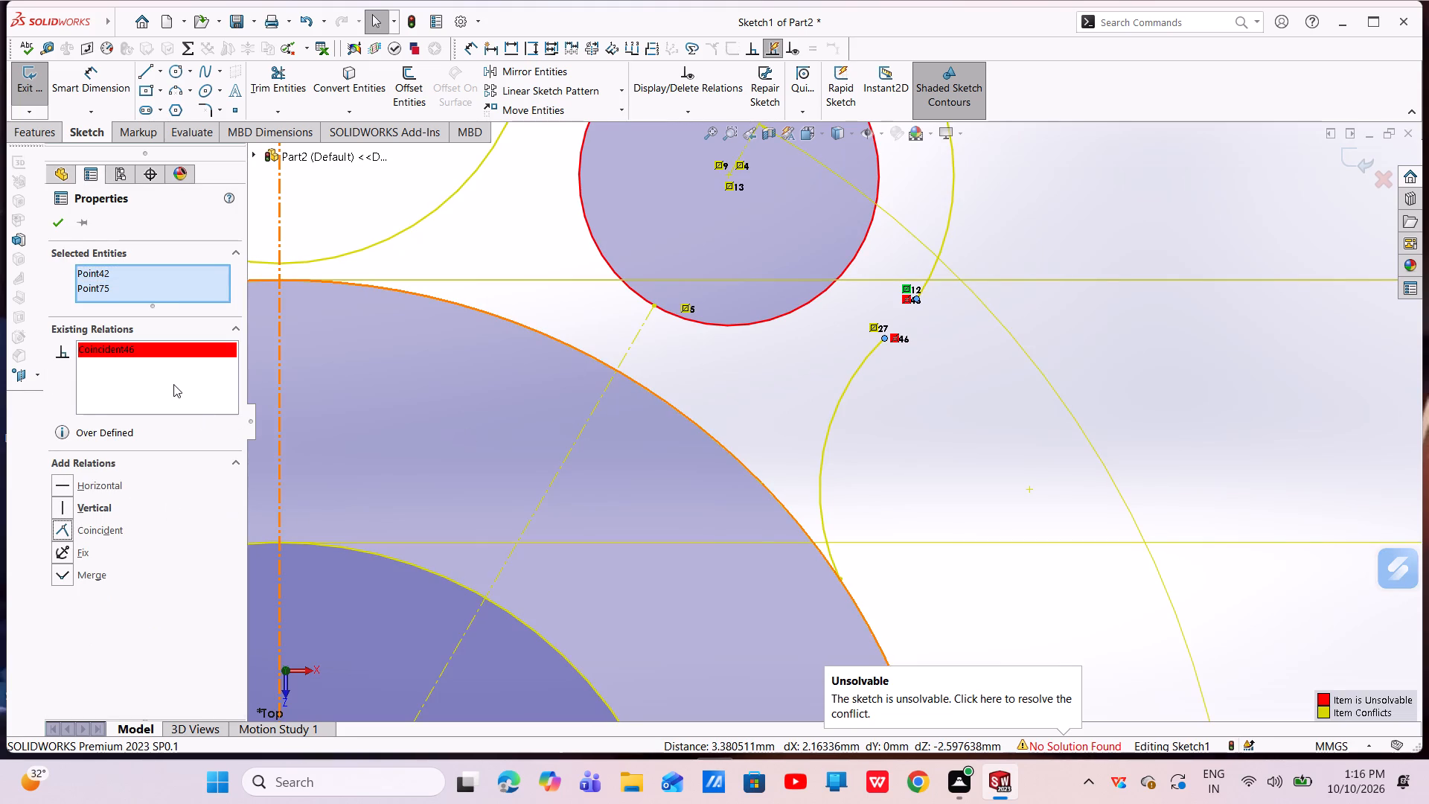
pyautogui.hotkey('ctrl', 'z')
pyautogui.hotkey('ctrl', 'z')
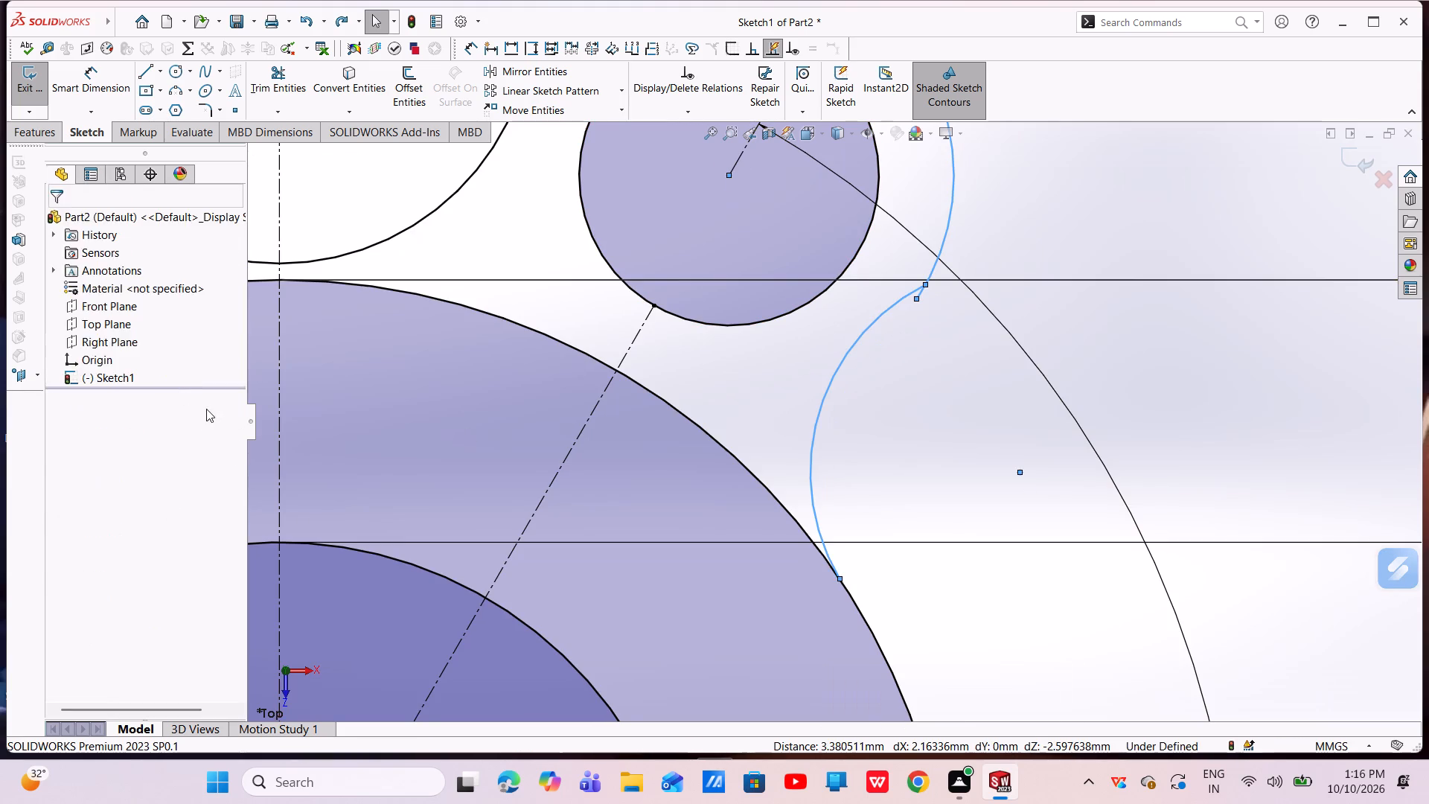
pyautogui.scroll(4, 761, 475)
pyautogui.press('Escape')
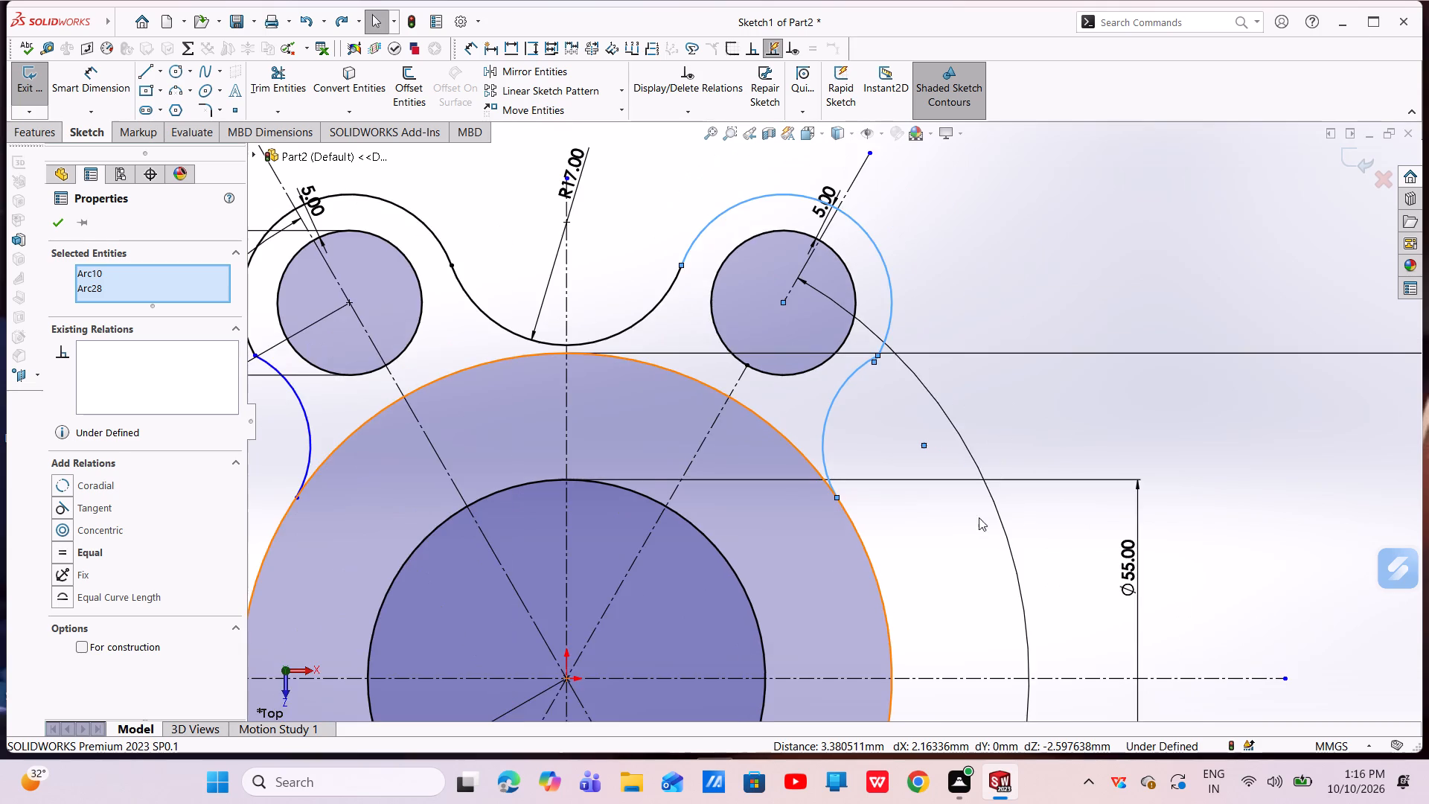
# Add a tangent relation between the lower-right R14 connecting arc and the 90 mm circle.
pyautogui.scroll(4, 930, 519)
pyautogui.scroll(4, 854, 597)
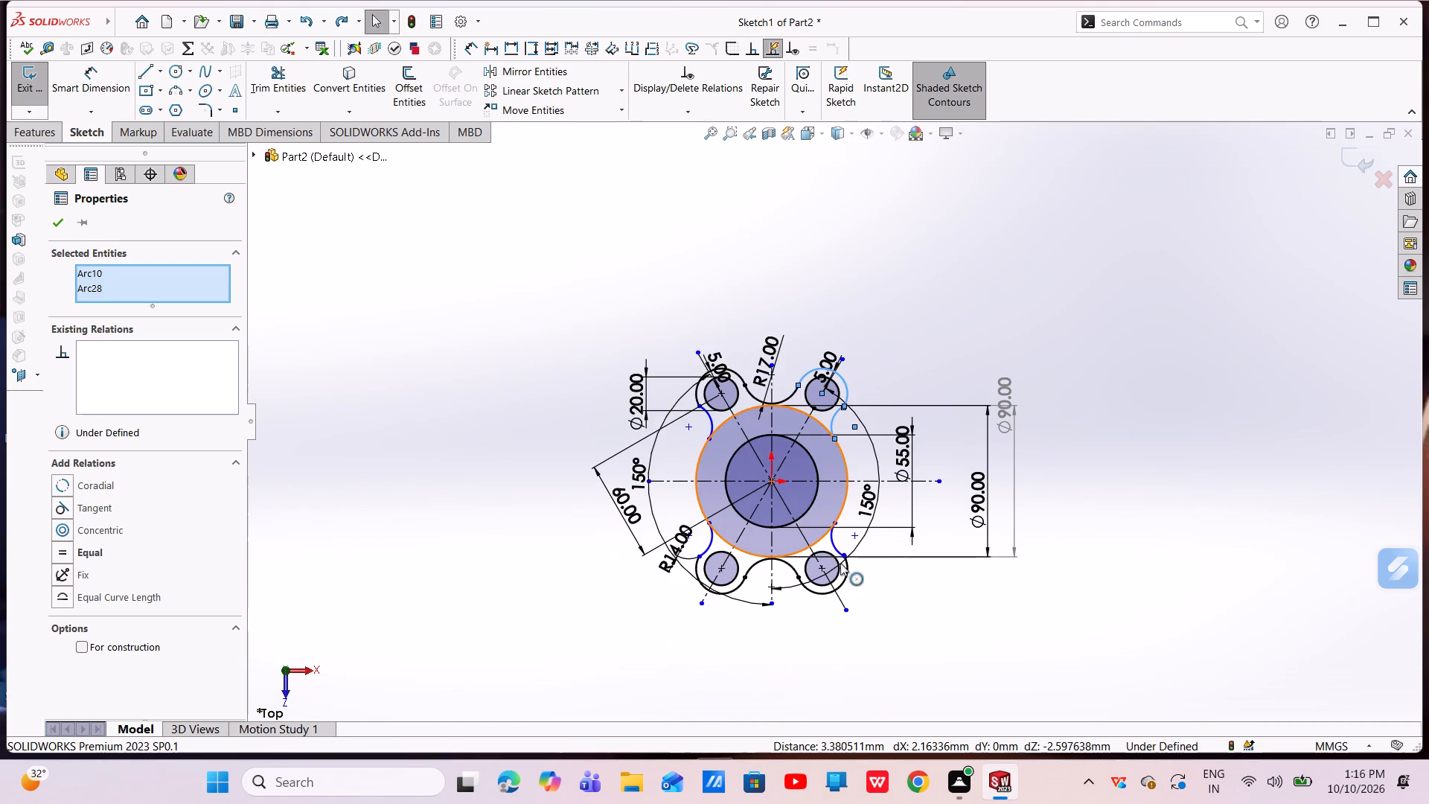
pyautogui.scroll(-10, 841, 563)
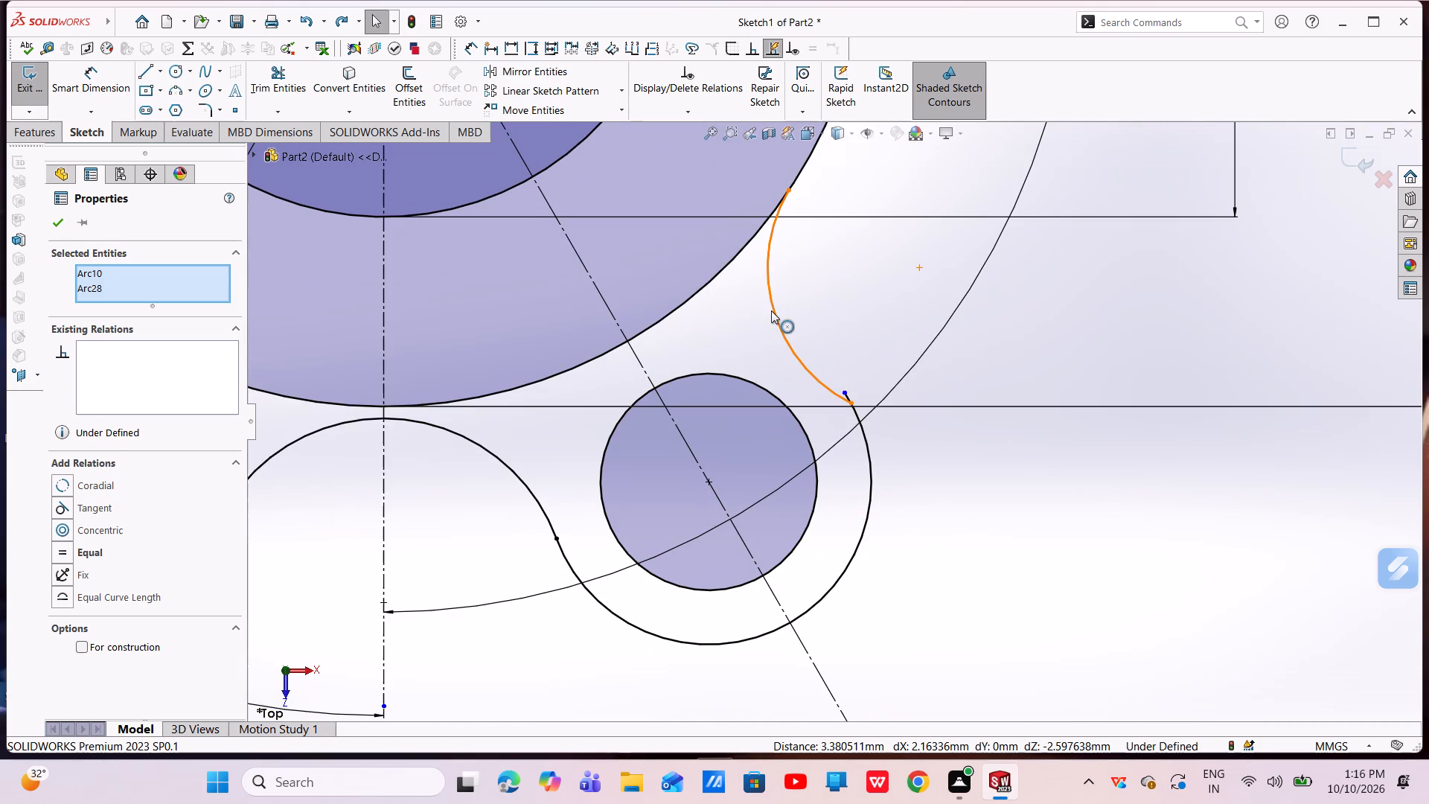
pyautogui.click(771, 310)
pyautogui.keyDown('ctrl'); pyautogui.click(744, 250); pyautogui.keyUp('ctrl')
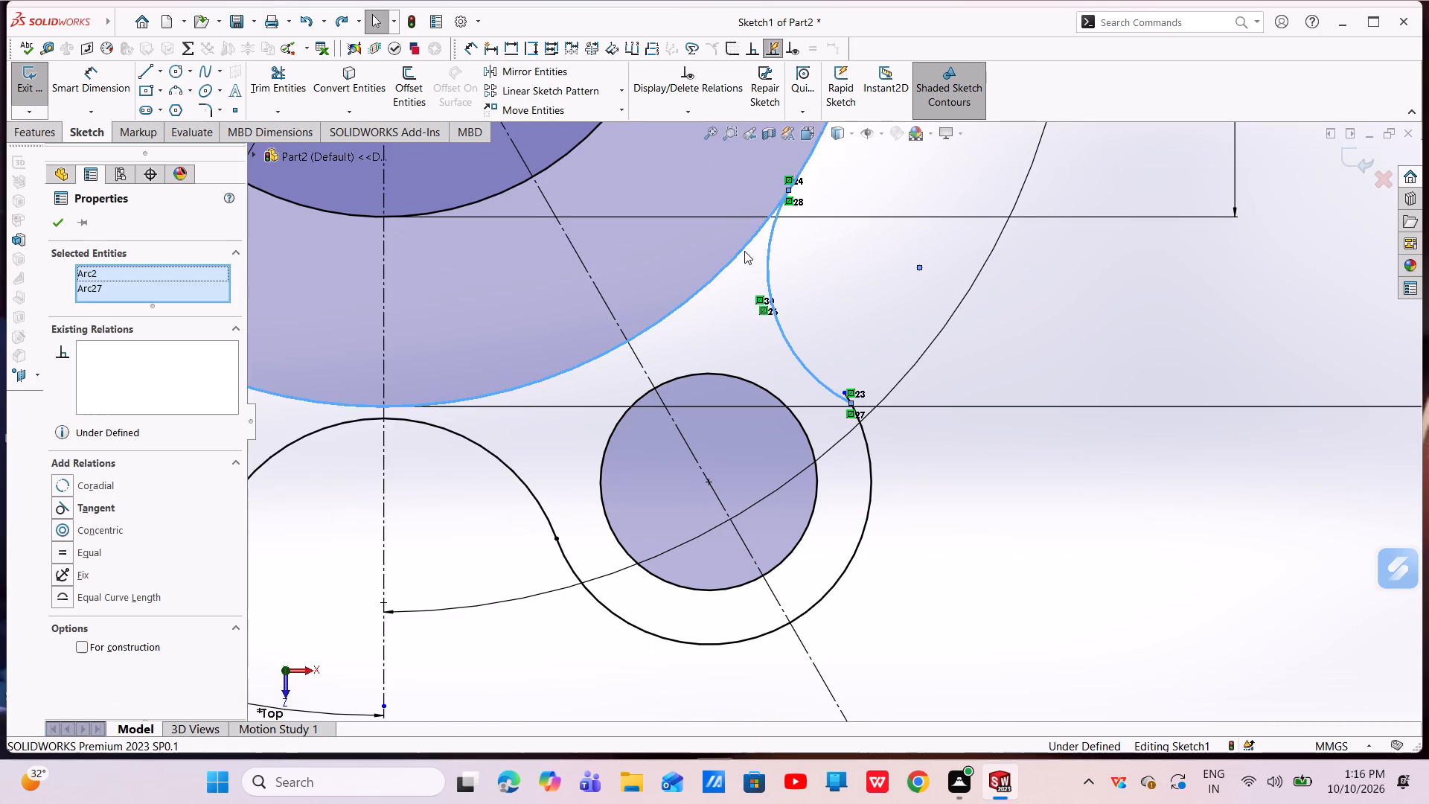
pyautogui.click(56, 511)
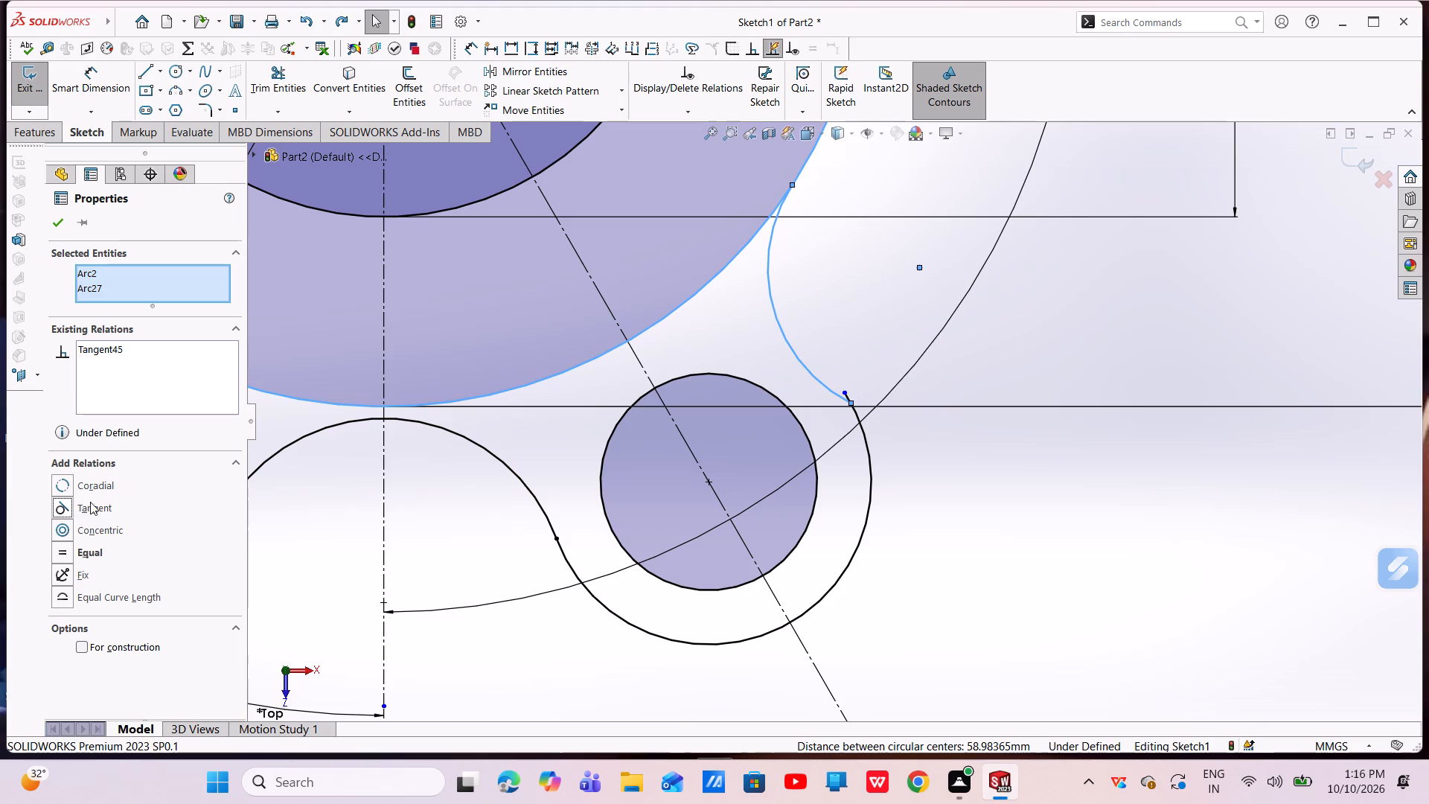
pyautogui.doubleClick(63, 507)
pyautogui.click(59, 223)
# Add a tangent relation between the lower-left R14 connecting arc and the 90 mm circle.
pyautogui.scroll(3, 557, 420)
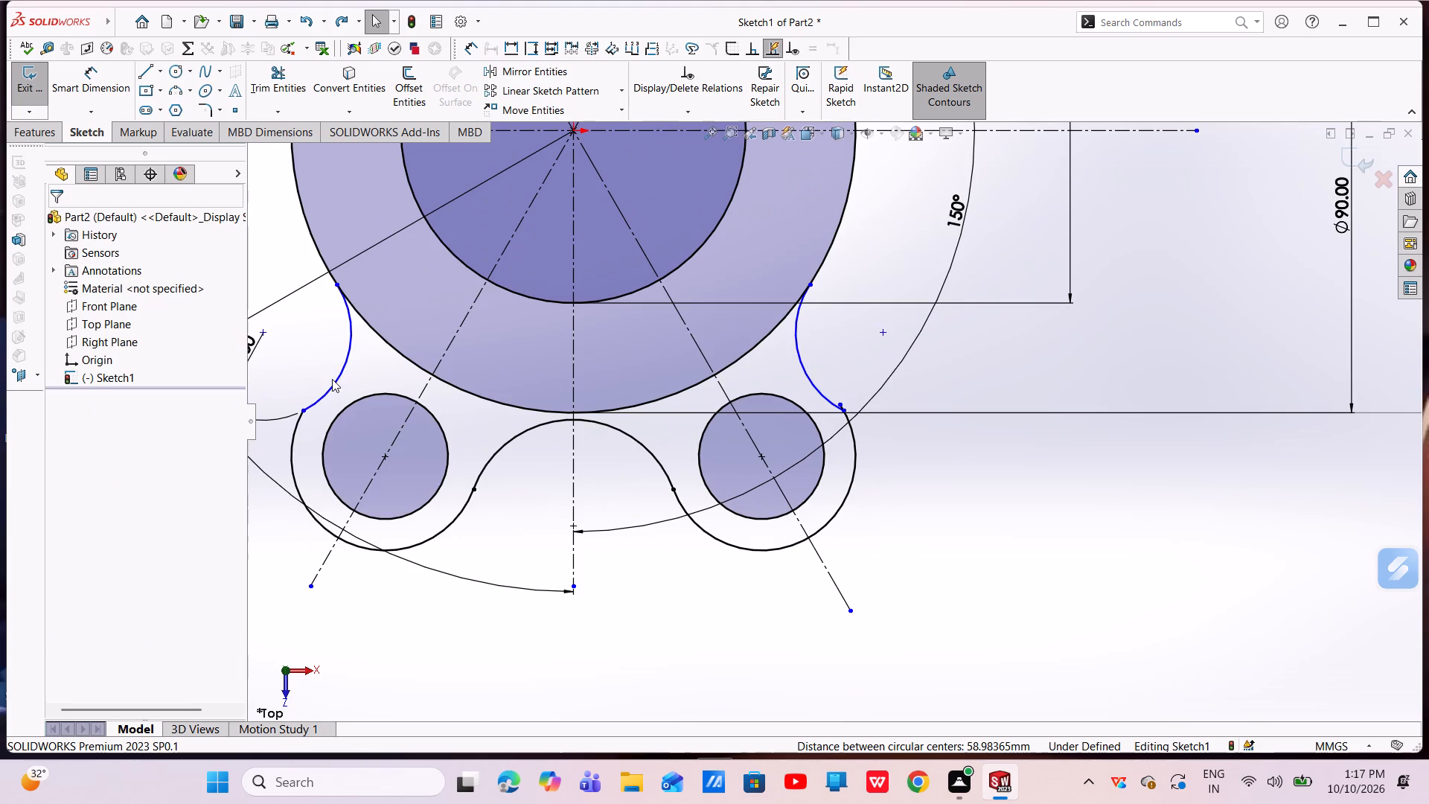
pyautogui.scroll(-5, 342, 325)
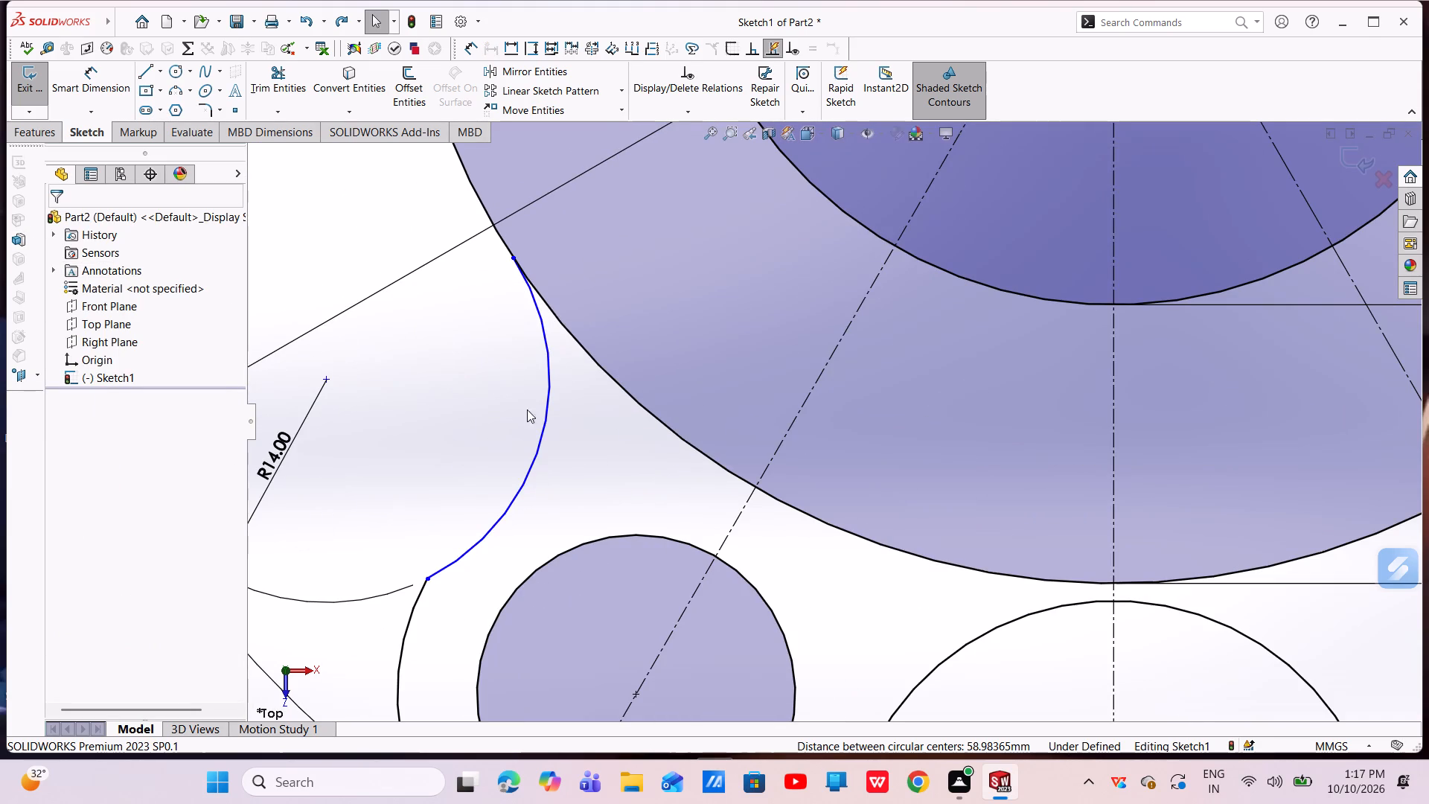
pyautogui.click(545, 395)
pyautogui.keyDown('ctrl'); pyautogui.click(581, 345); pyautogui.keyUp('ctrl')
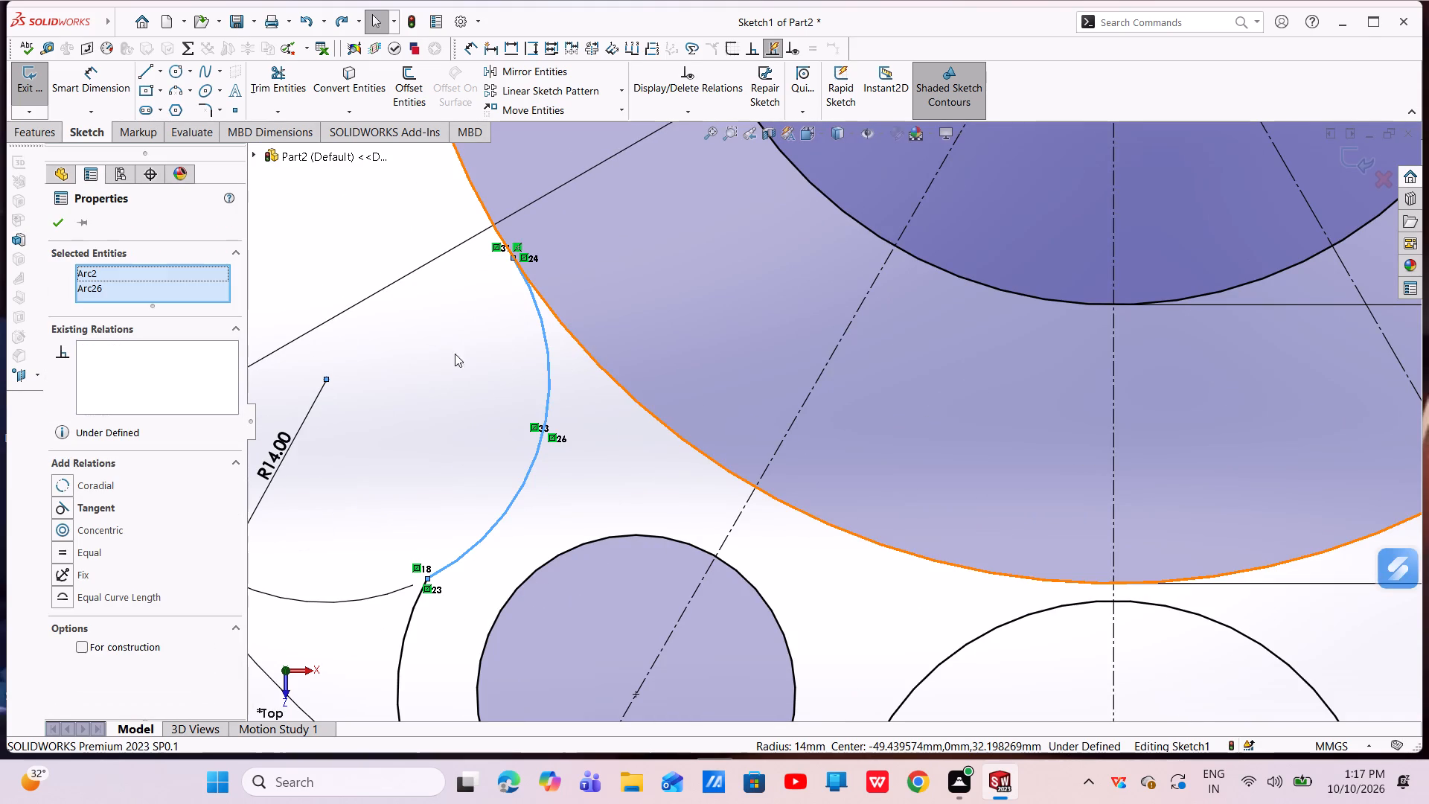
pyautogui.click(61, 512)
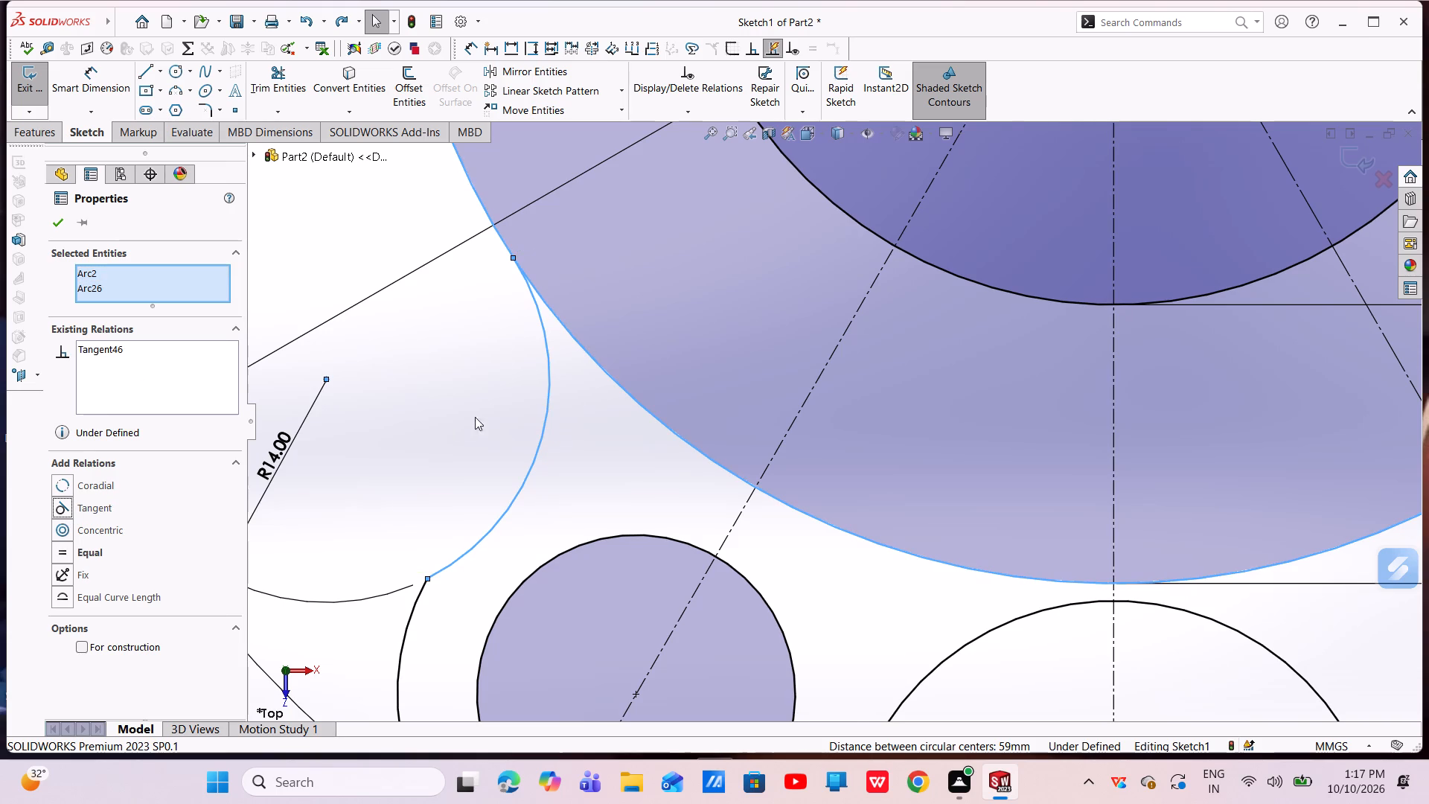
# Add a tangent relation between the upper-left R14 connecting arc and the 90 mm circle.
pyautogui.scroll(4, 493, 406)
pyautogui.scroll(3, 584, 353)
pyautogui.scroll(3, 748, 259)
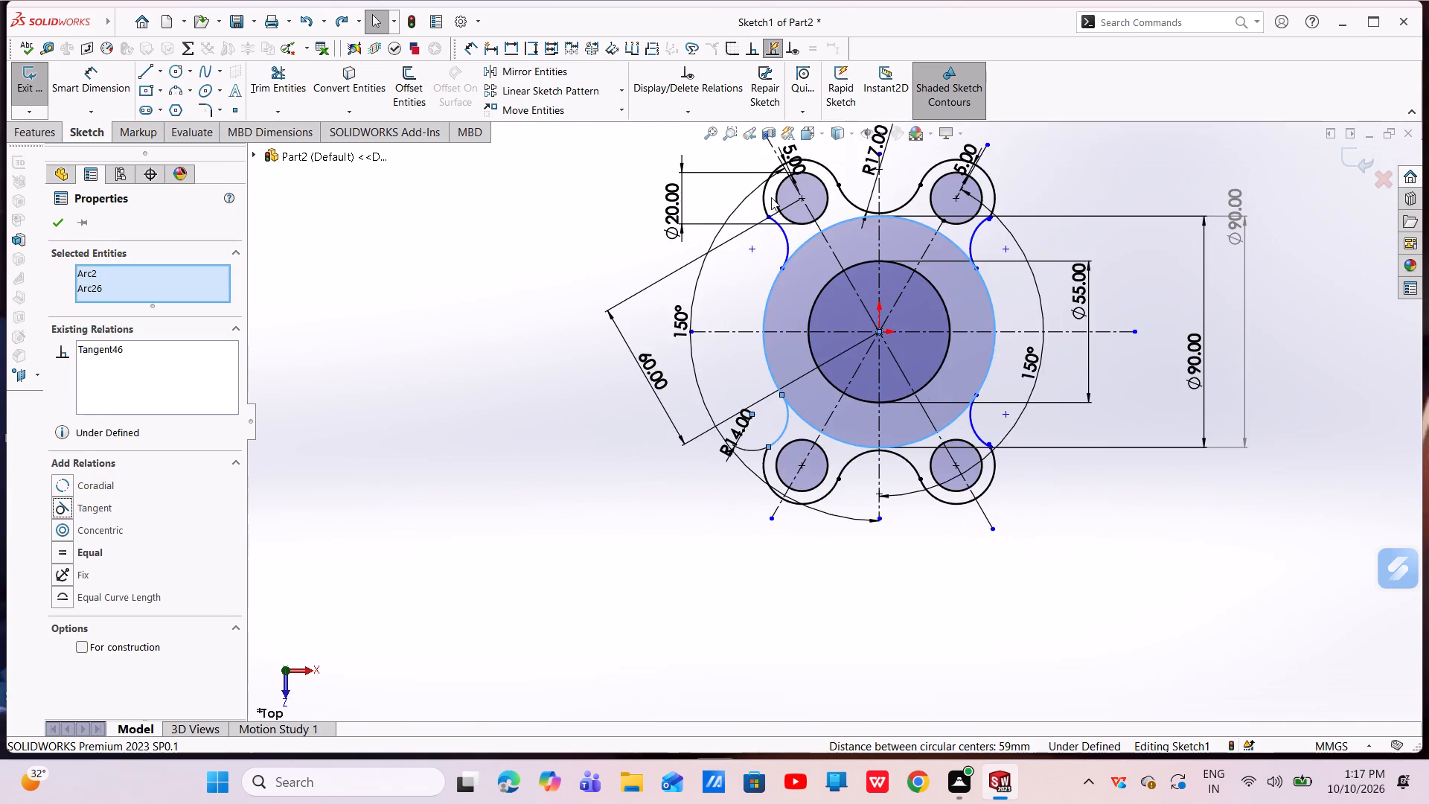
pyautogui.scroll(-6, 771, 197)
pyautogui.scroll(-4, 840, 401)
pyautogui.click(836, 445)
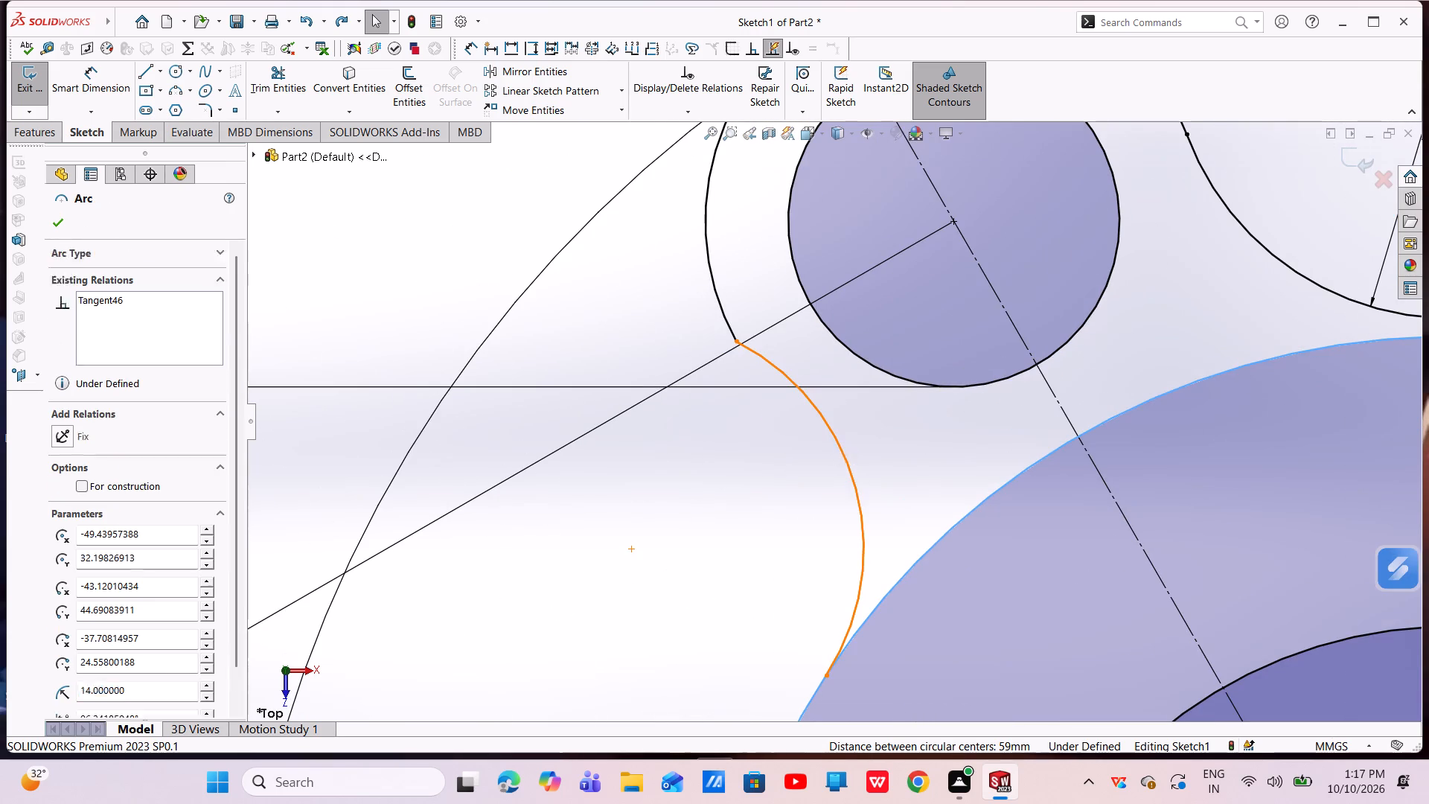
pyautogui.keyDown('ctrl'); pyautogui.click(940, 546); pyautogui.keyUp('ctrl')
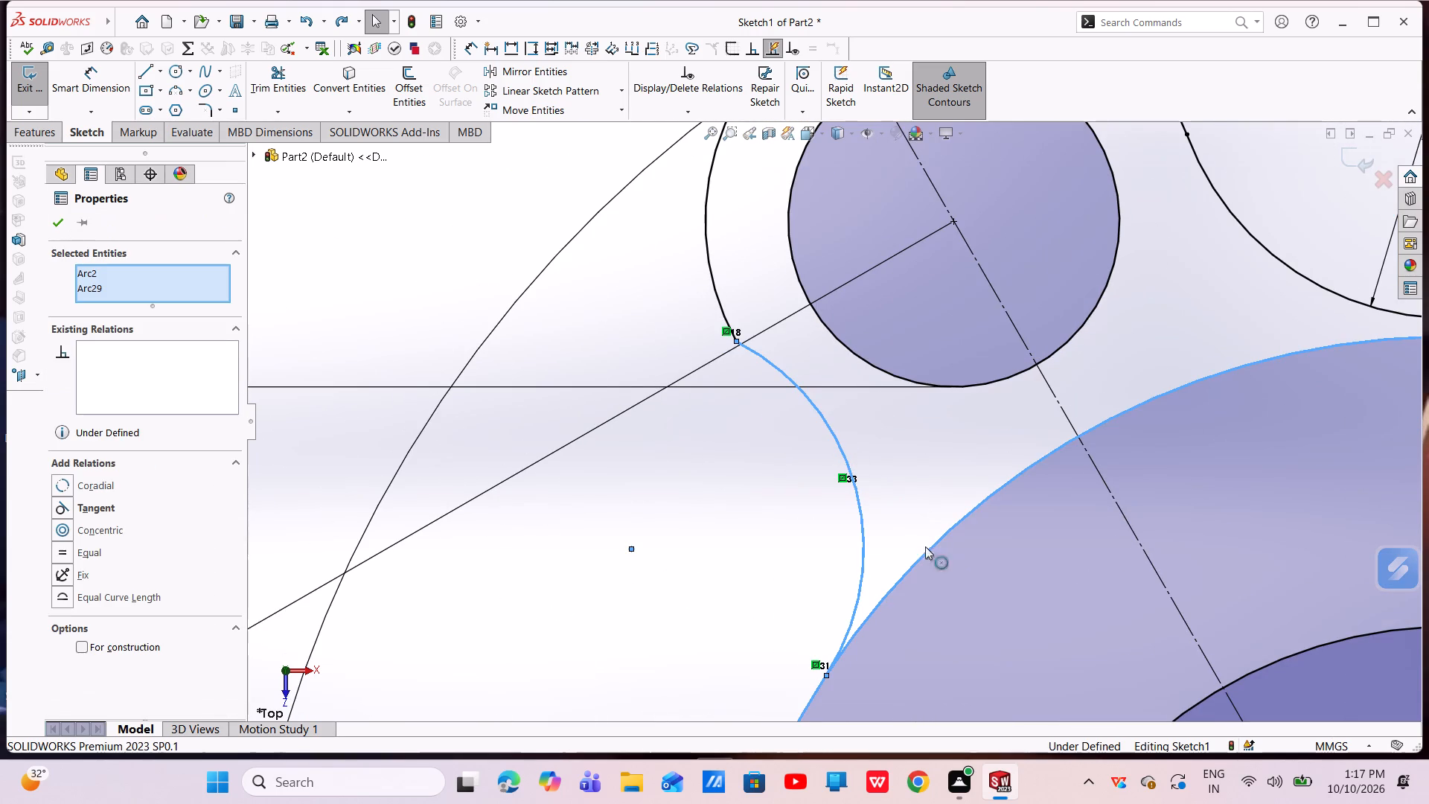
pyautogui.click(57, 509)
# Add a tangent relation between the upper-right R14 connecting arc and the 90 mm circle.
pyautogui.scroll(4, 568, 491)
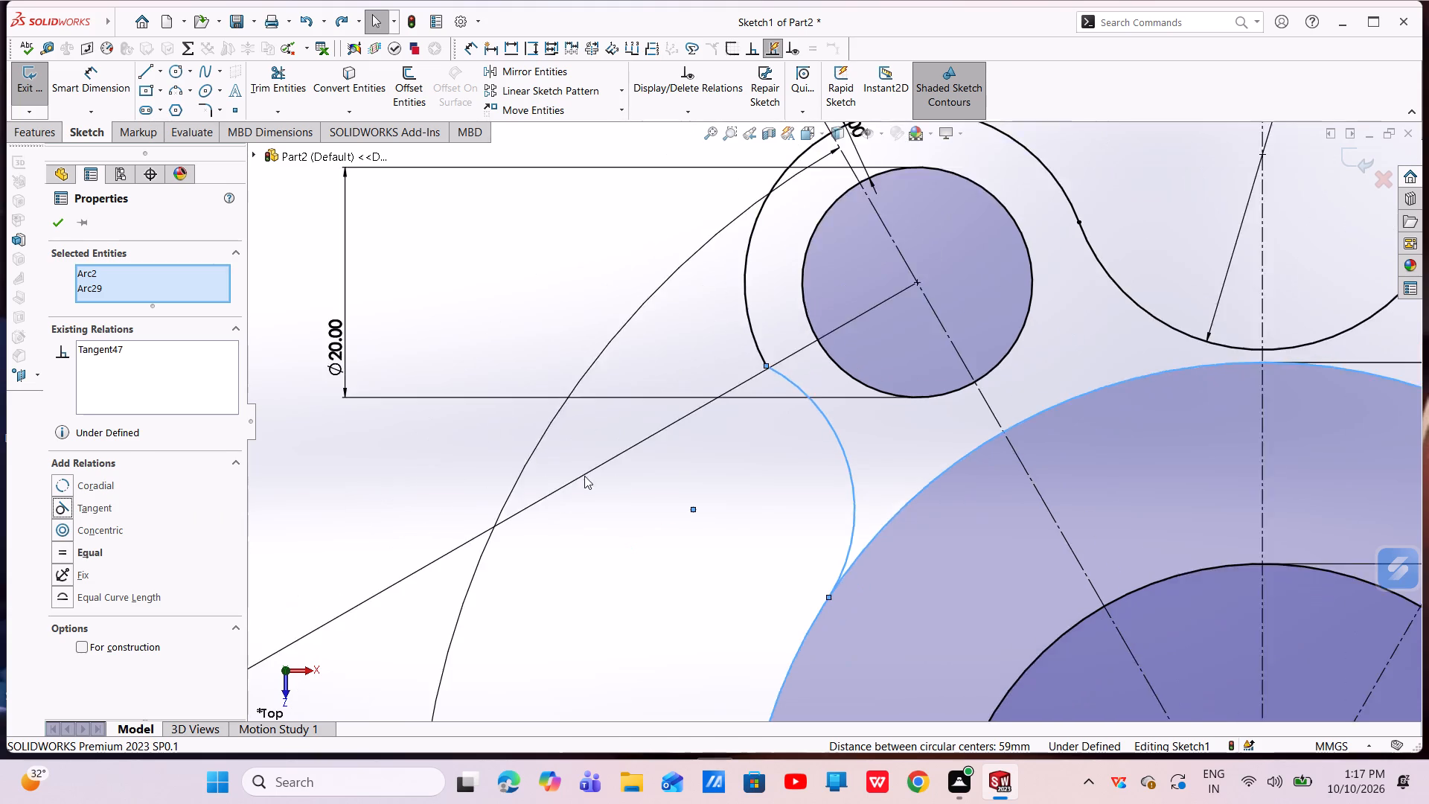
pyautogui.scroll(3, 584, 476)
pyautogui.scroll(2, 772, 463)
pyautogui.scroll(-6, 1150, 410)
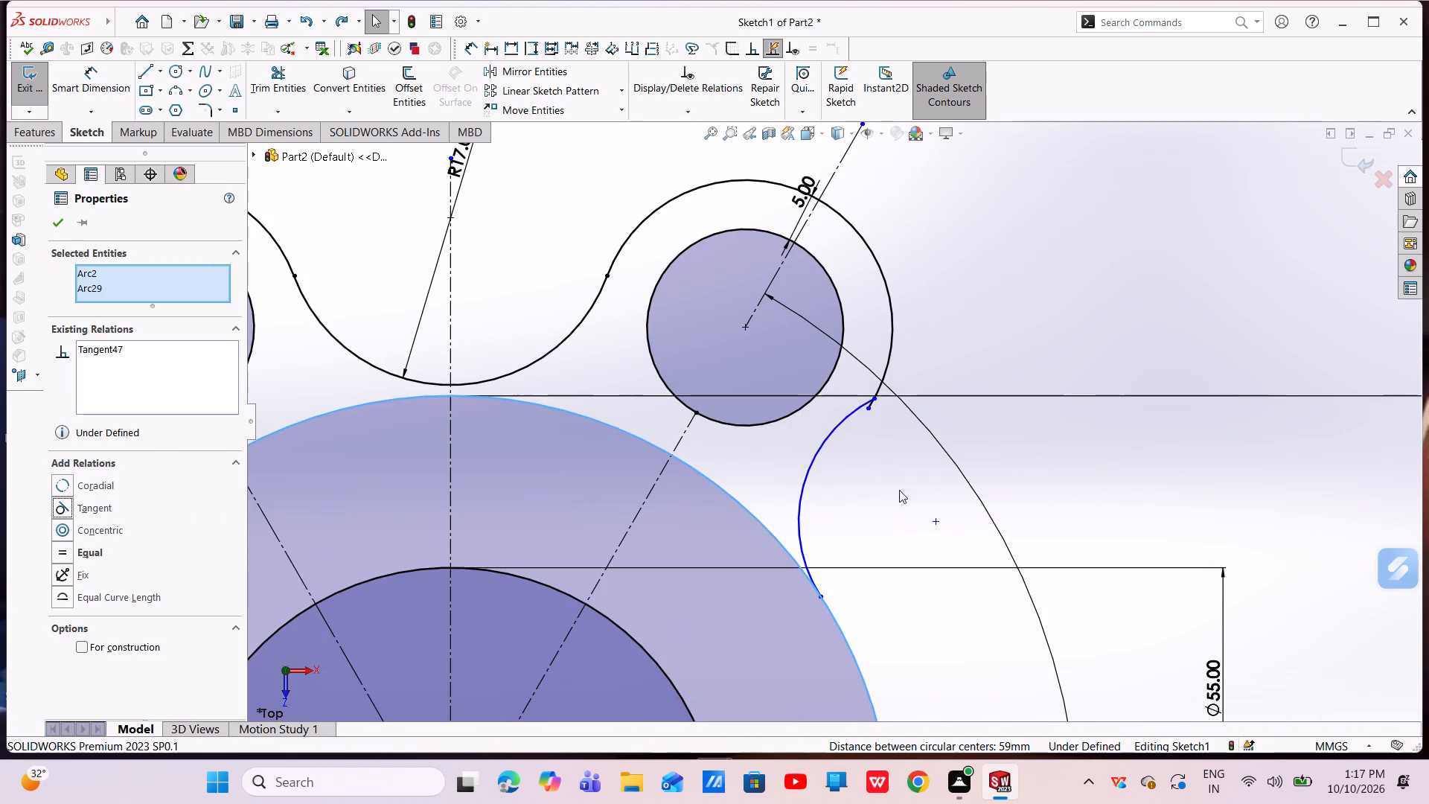
pyautogui.click(814, 451)
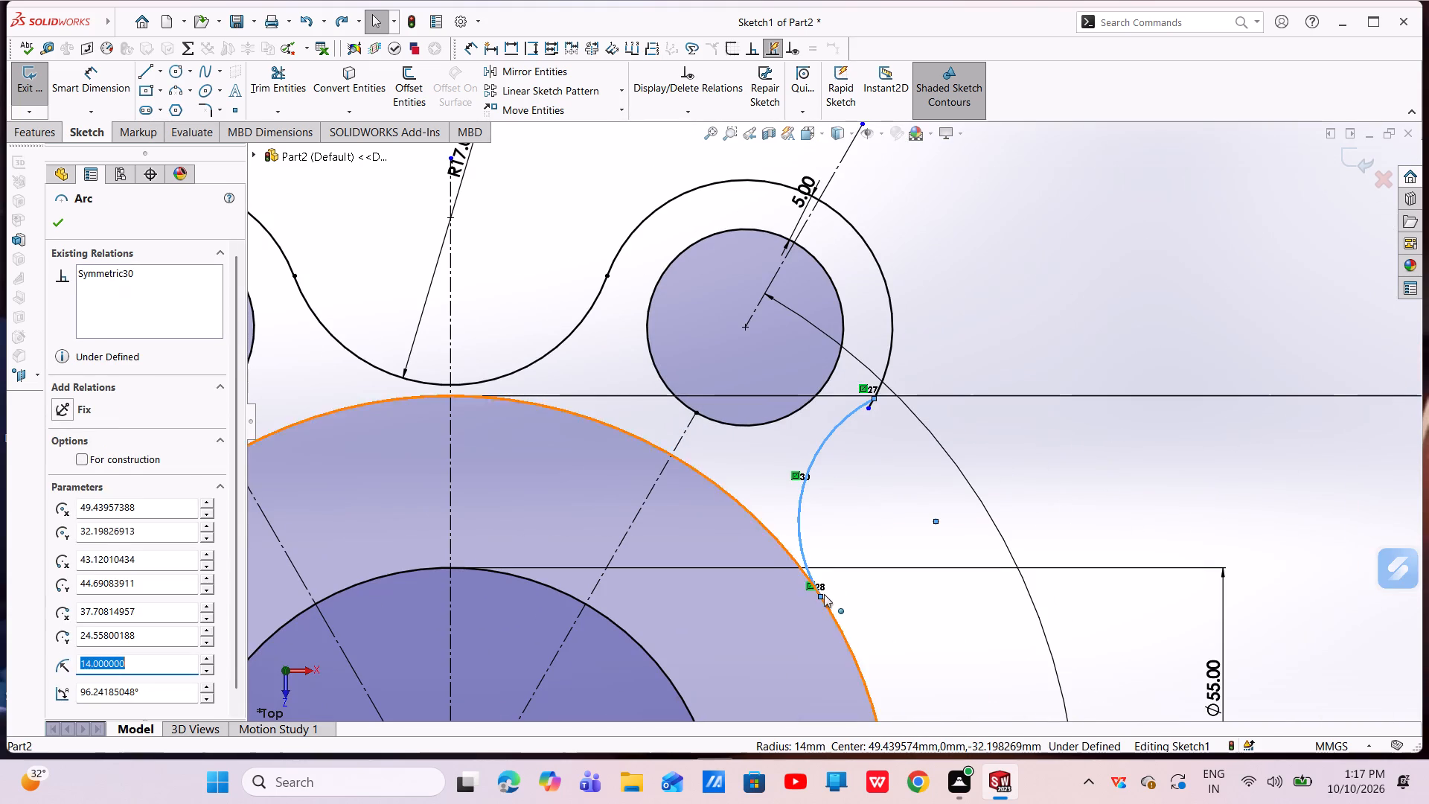
pyautogui.keyDown('ctrl'); pyautogui.click(828, 605); pyautogui.keyUp('ctrl')
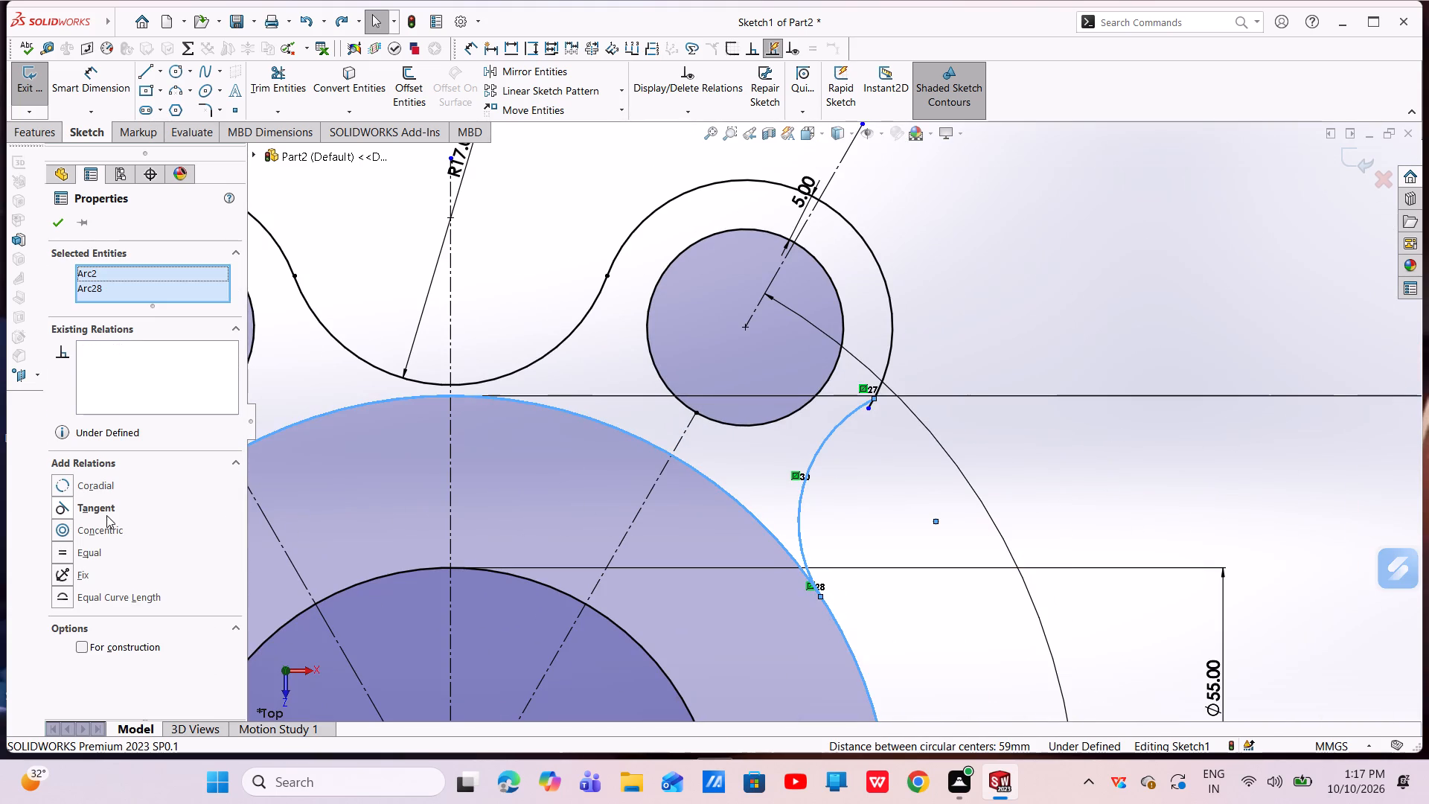
pyautogui.click(65, 508)
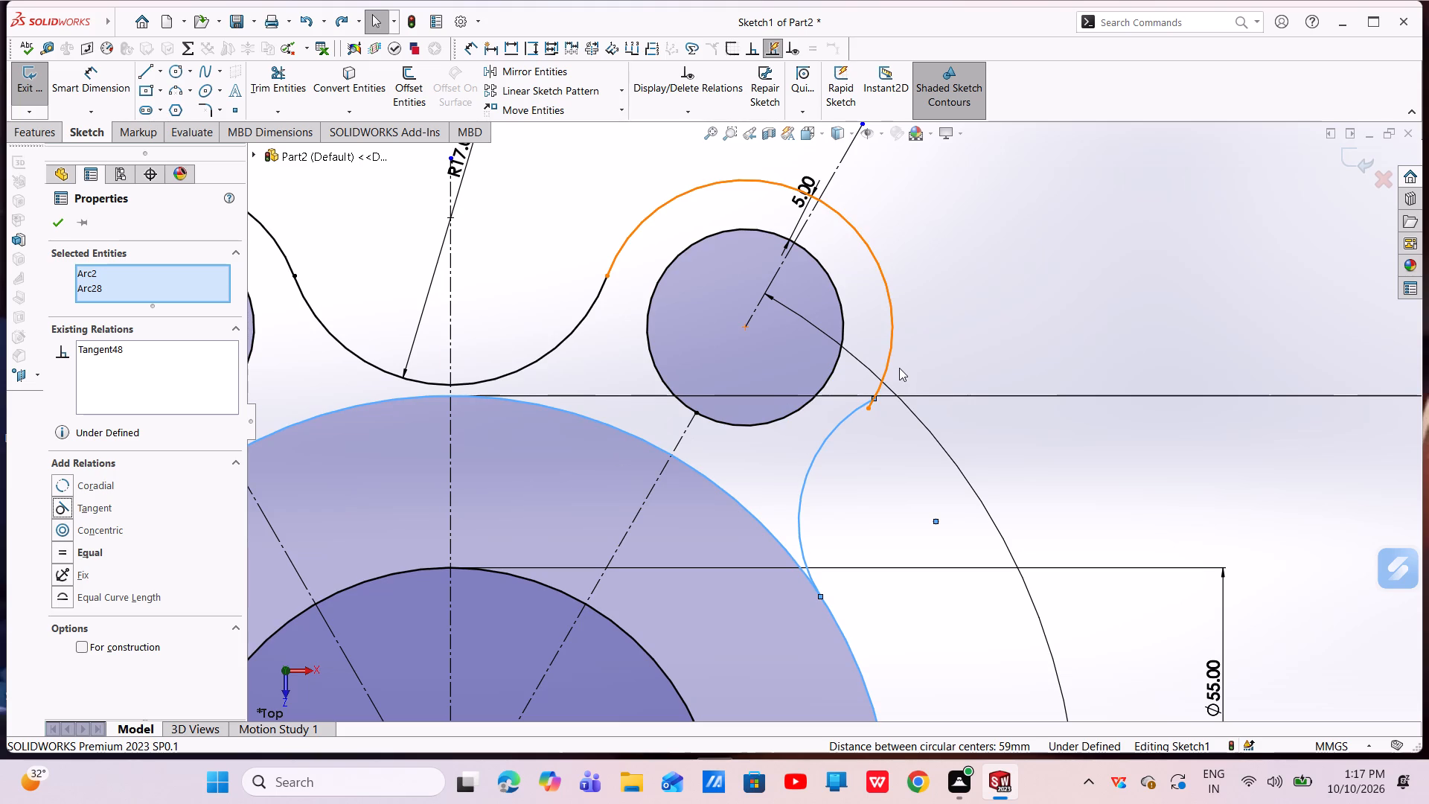
pyautogui.press('Escape')
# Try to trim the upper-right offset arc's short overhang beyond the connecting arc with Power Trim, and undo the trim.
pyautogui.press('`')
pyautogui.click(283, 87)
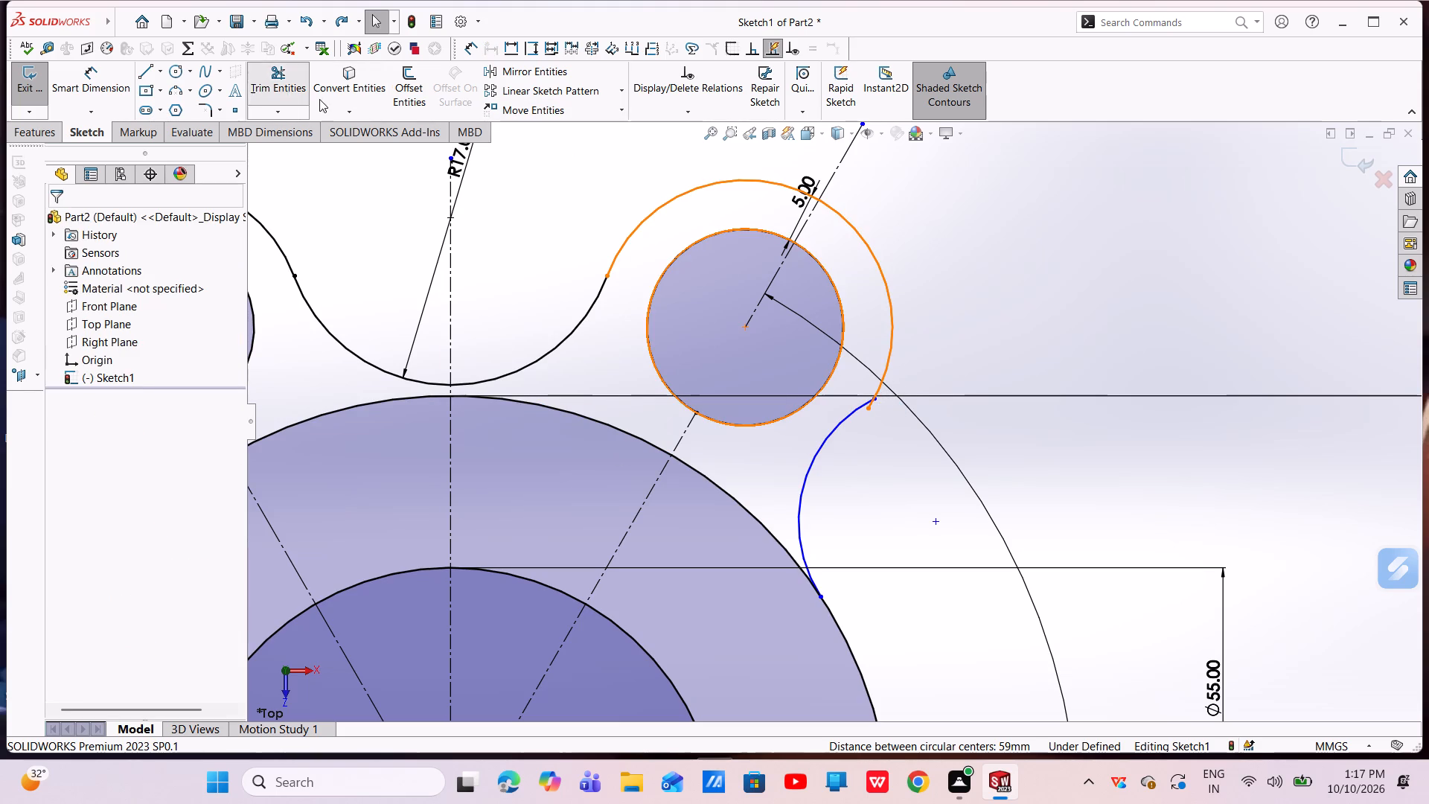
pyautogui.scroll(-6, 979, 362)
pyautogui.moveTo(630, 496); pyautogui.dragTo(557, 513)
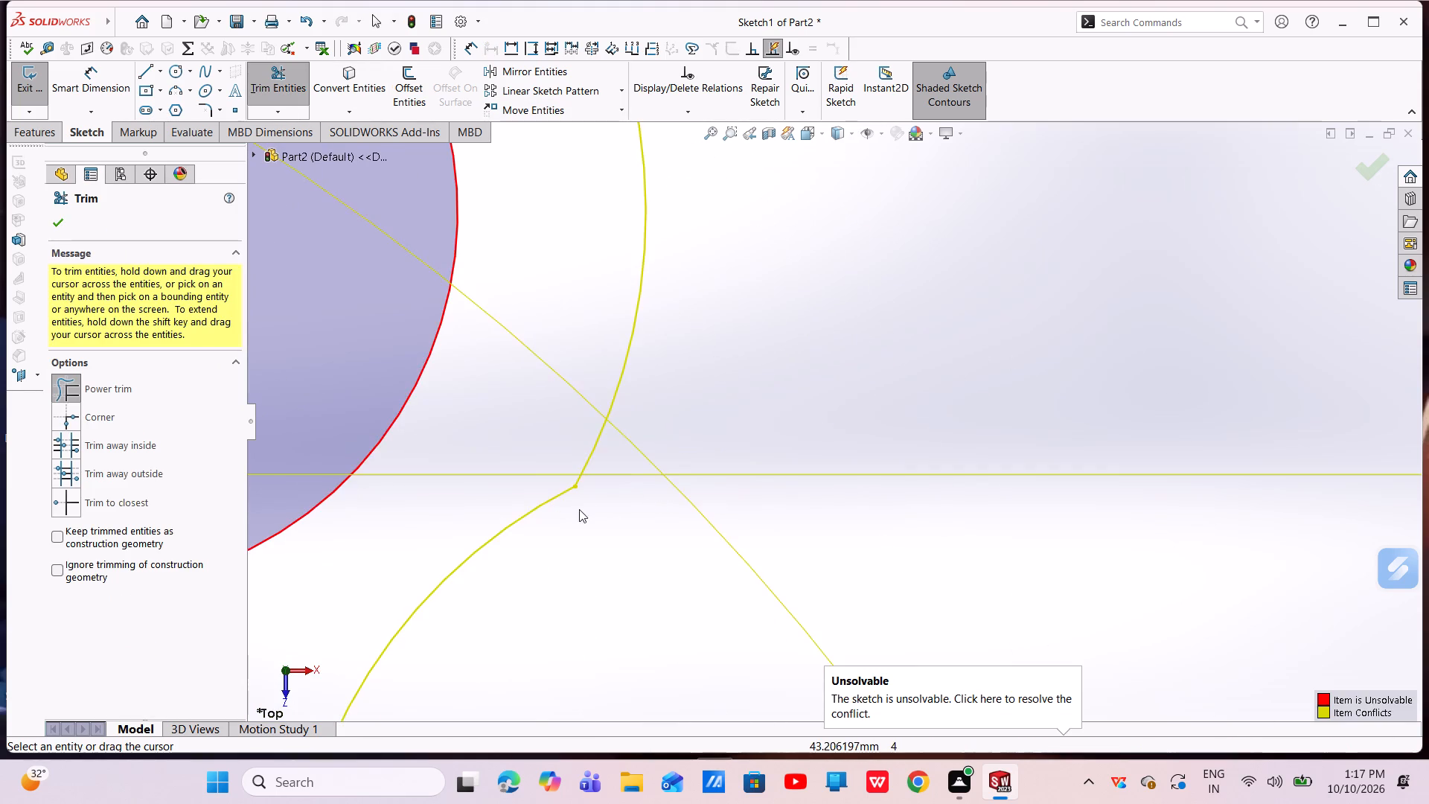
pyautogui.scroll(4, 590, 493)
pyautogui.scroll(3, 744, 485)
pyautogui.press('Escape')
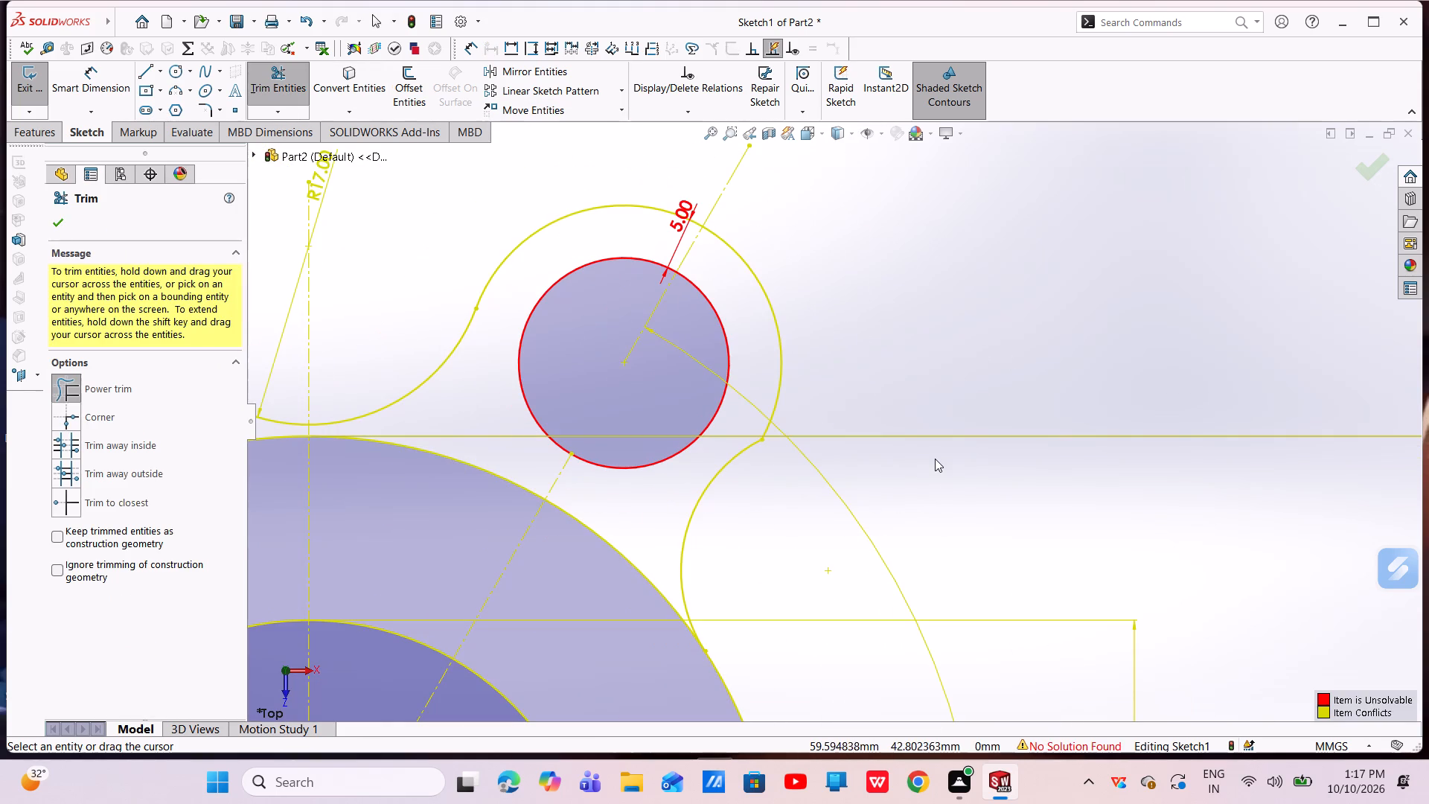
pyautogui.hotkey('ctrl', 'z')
# Move the upper-right connecting arc's outer endpoint along the offset arc to the offset arc's free end.
pyautogui.scroll(-7, 779, 440)
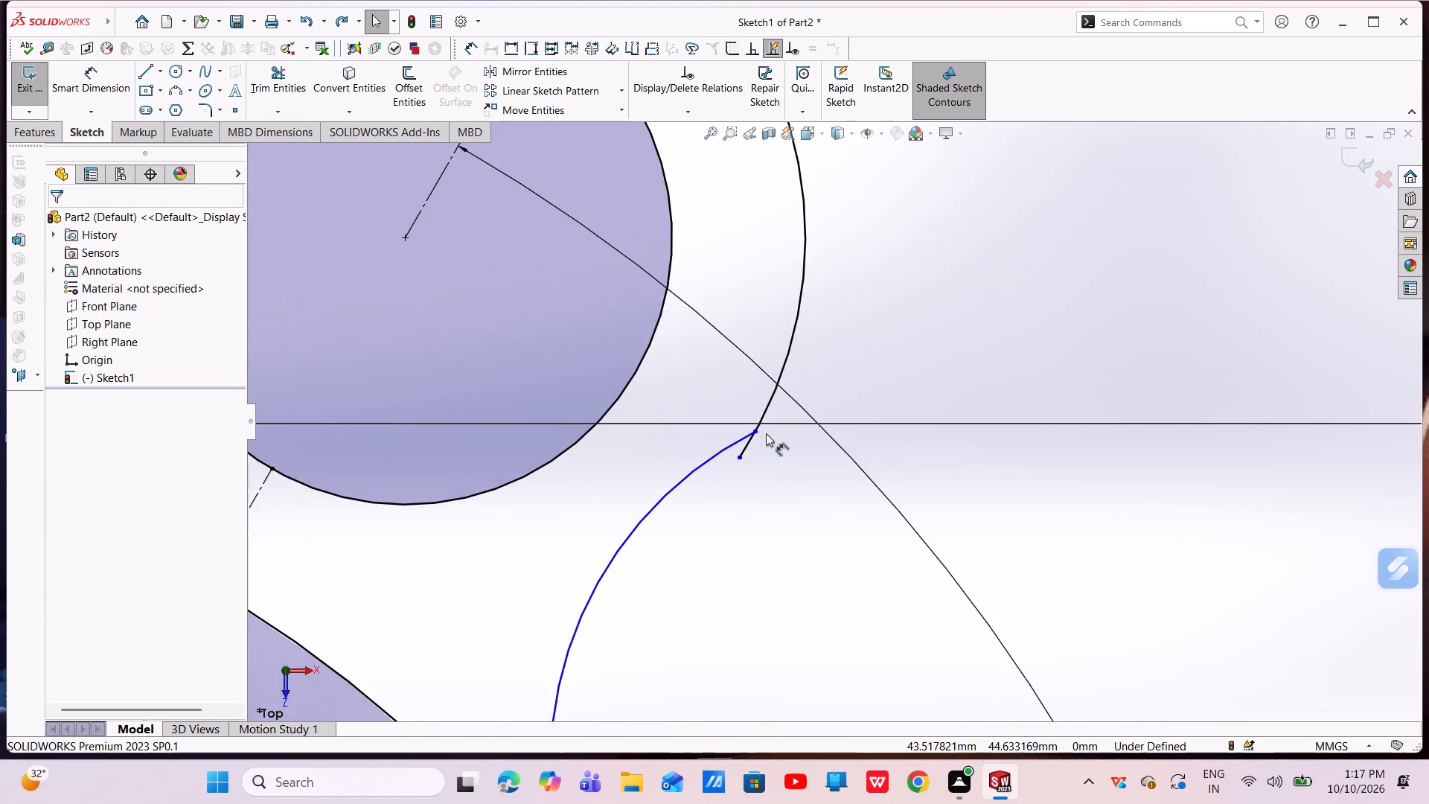
pyautogui.scroll(-3, 766, 433)
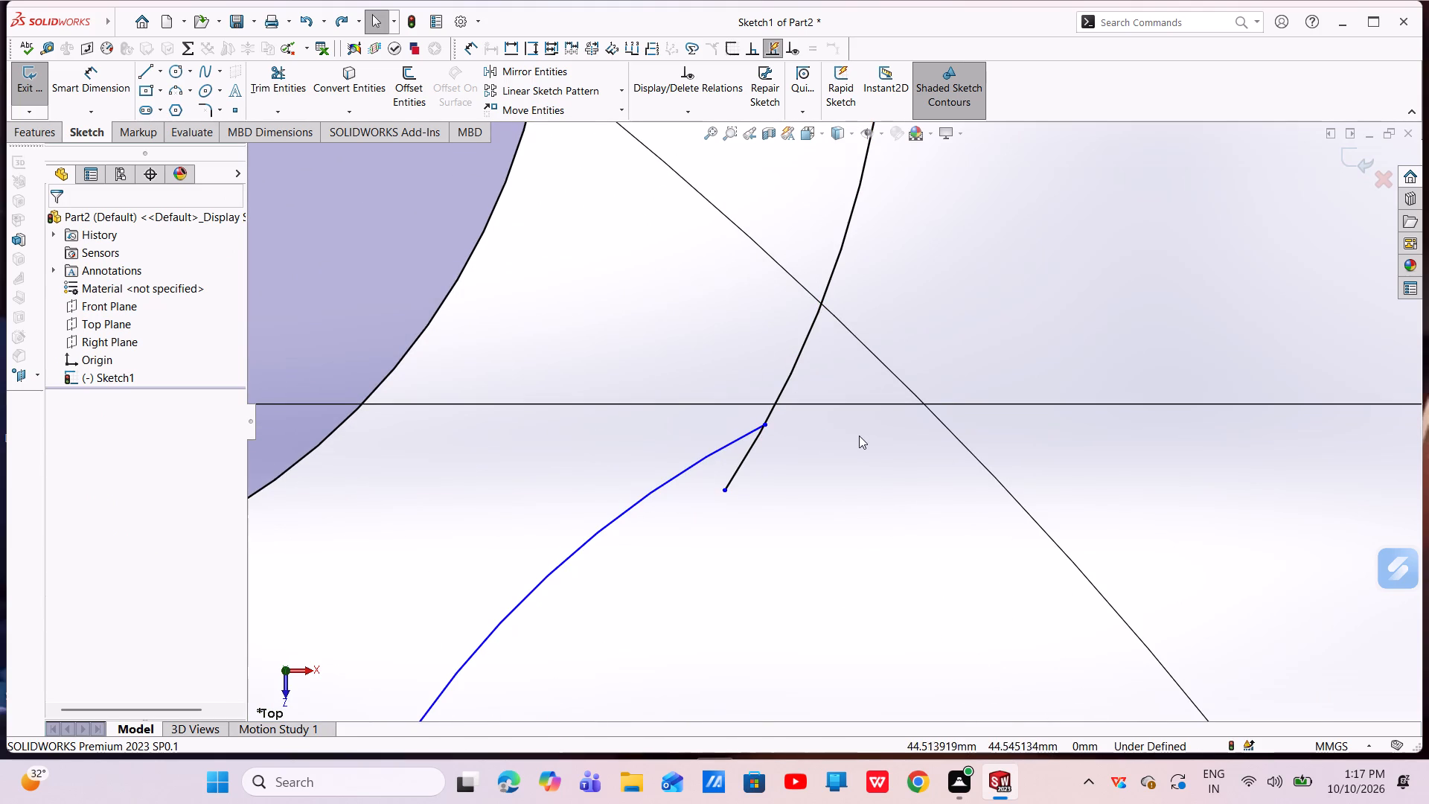
pyautogui.scroll(-4, 863, 444)
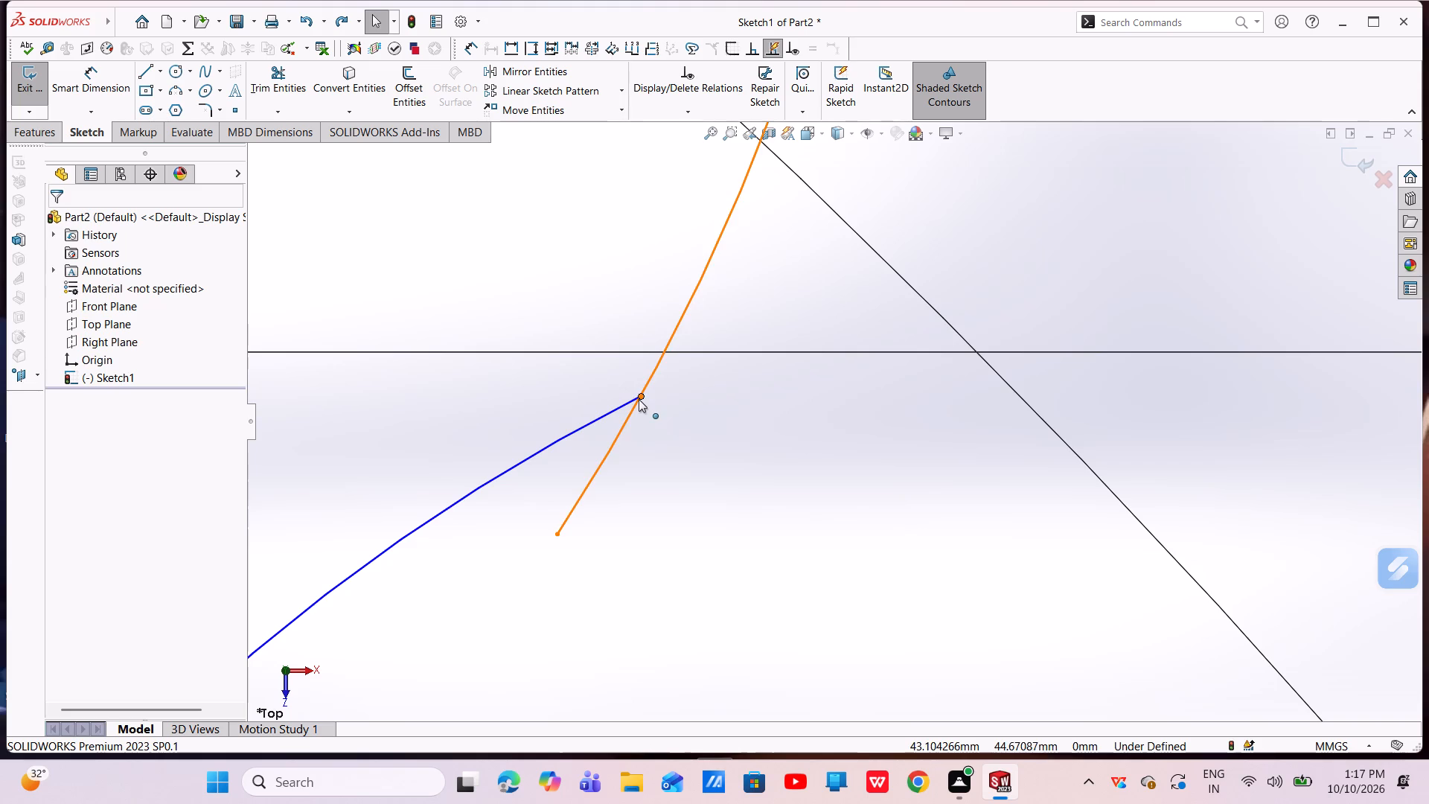
pyautogui.moveTo(639, 399); pyautogui.dragTo(549, 531)
pyautogui.scroll(14, 630, 508)
pyautogui.scroll(1, 787, 518)
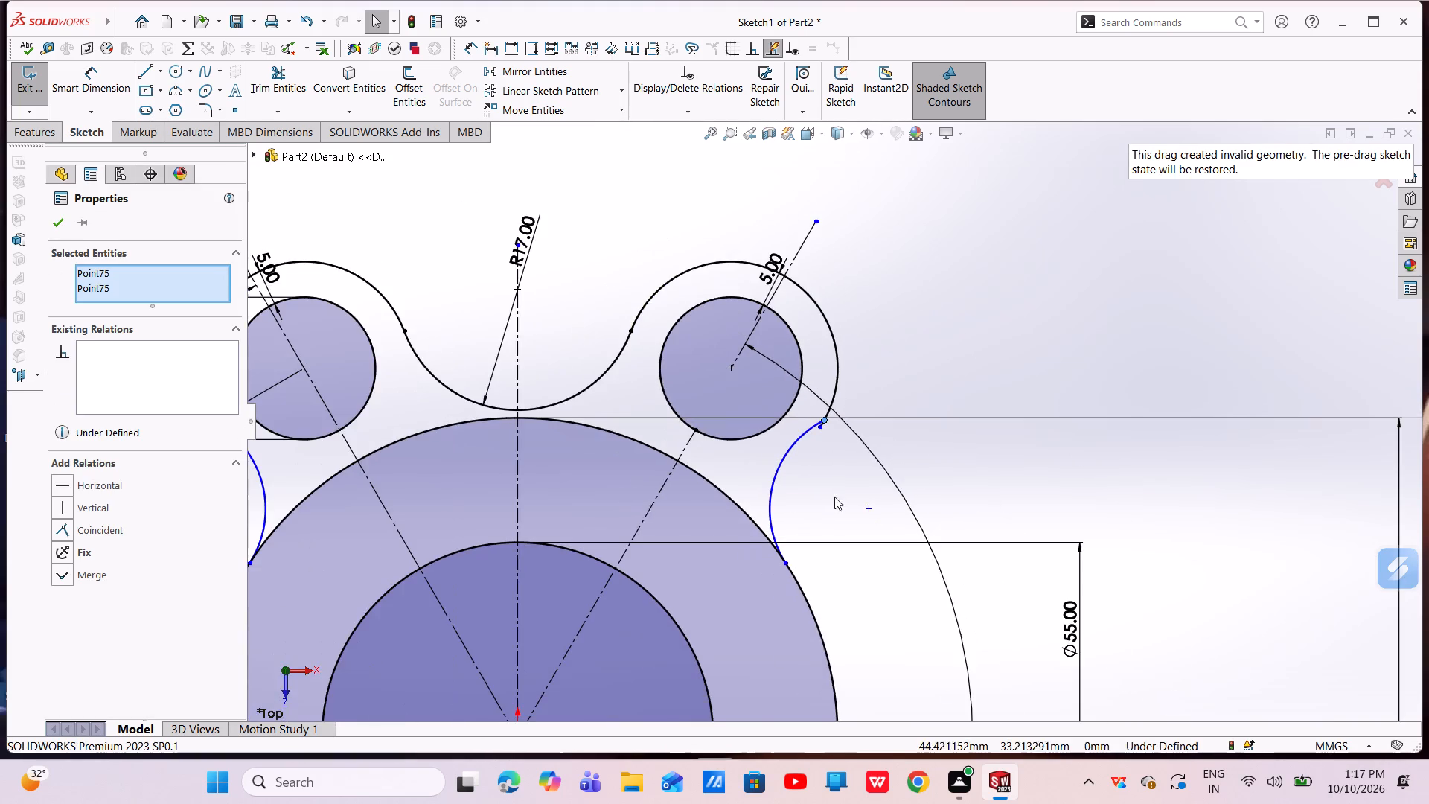
pyautogui.scroll(-5, 831, 483)
pyautogui.click(48, 220)
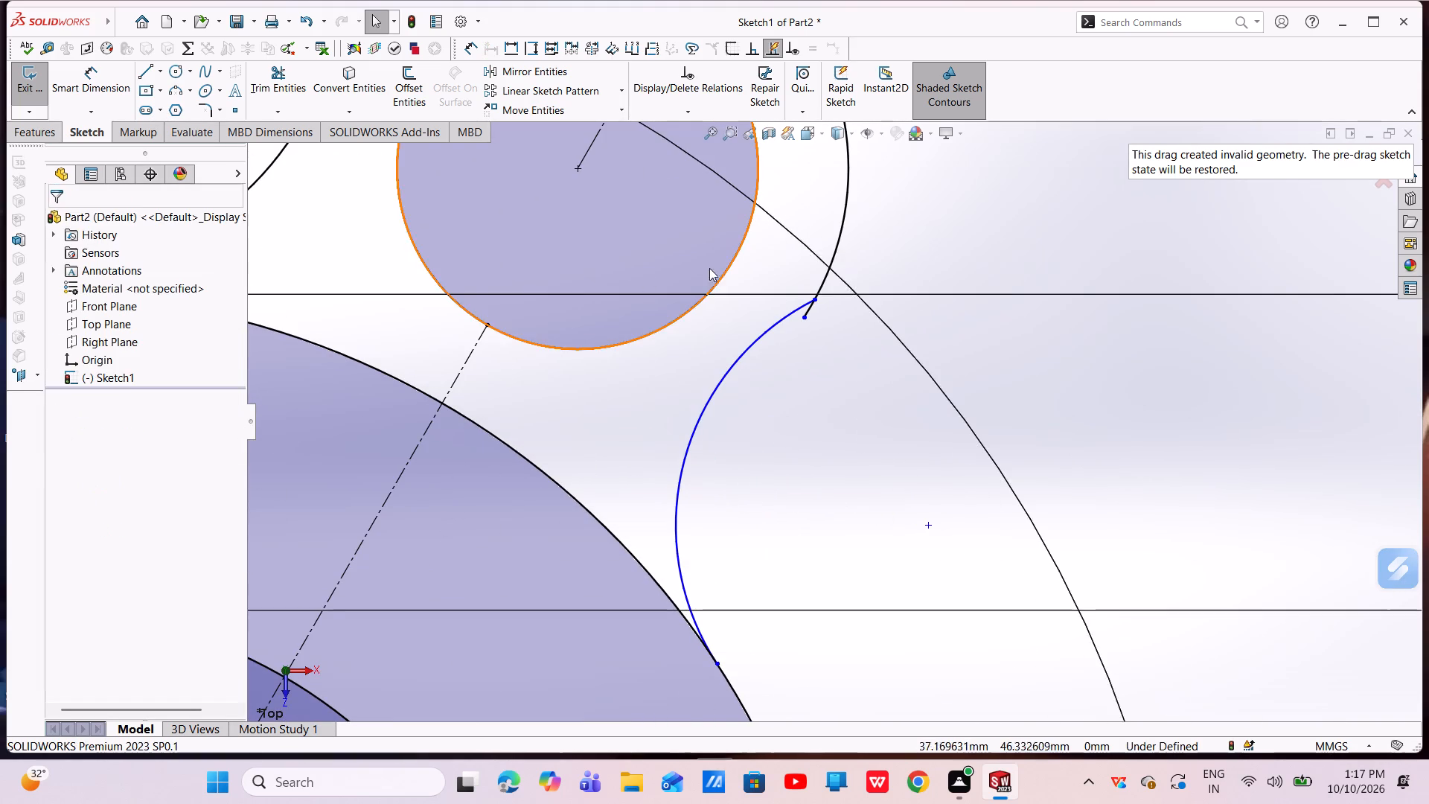
pyautogui.scroll(-5, 797, 285)
pyautogui.moveTo(845, 362); pyautogui.dragTo(822, 392)
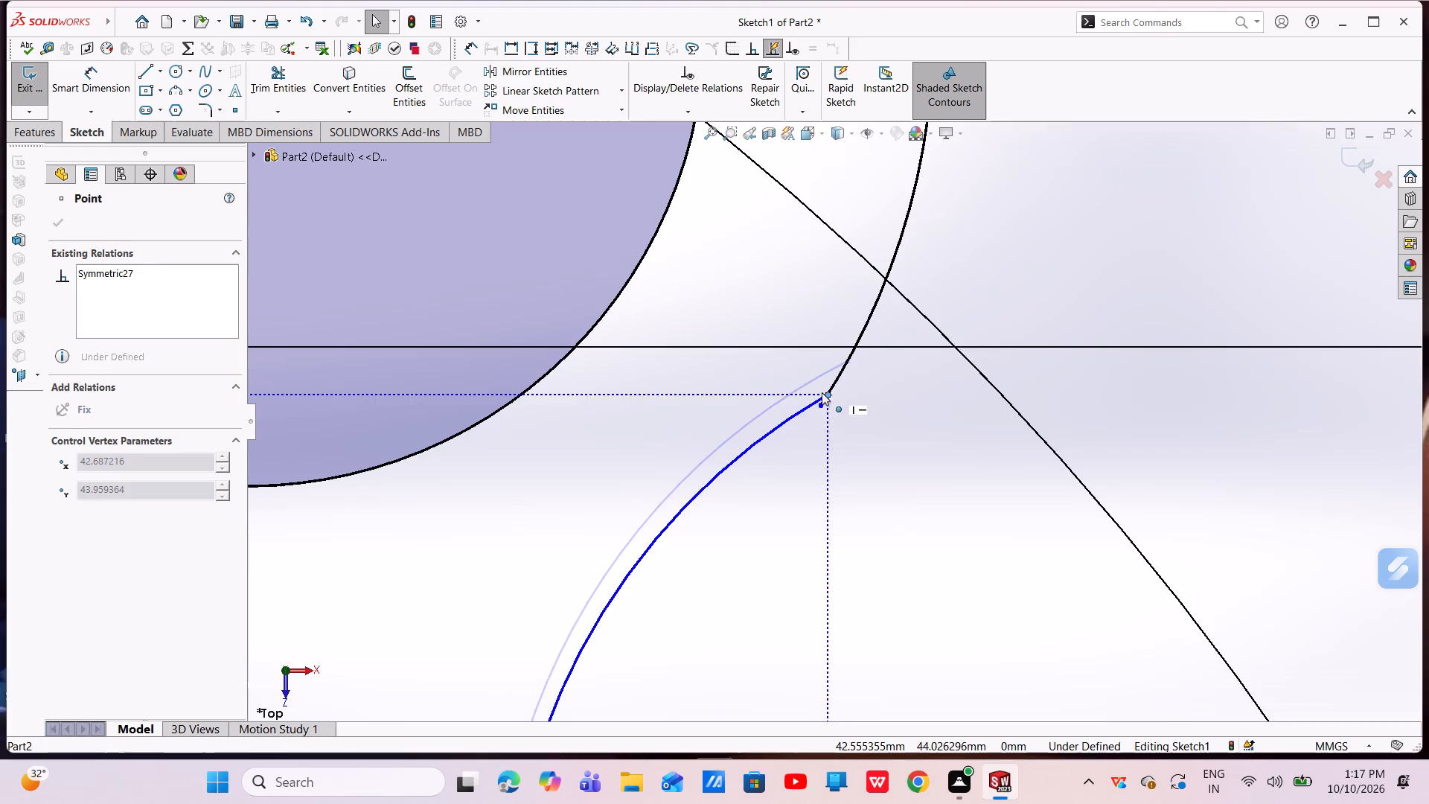
pyautogui.moveTo(822, 392); pyautogui.dragTo(820, 398)
pyautogui.click(65, 221)
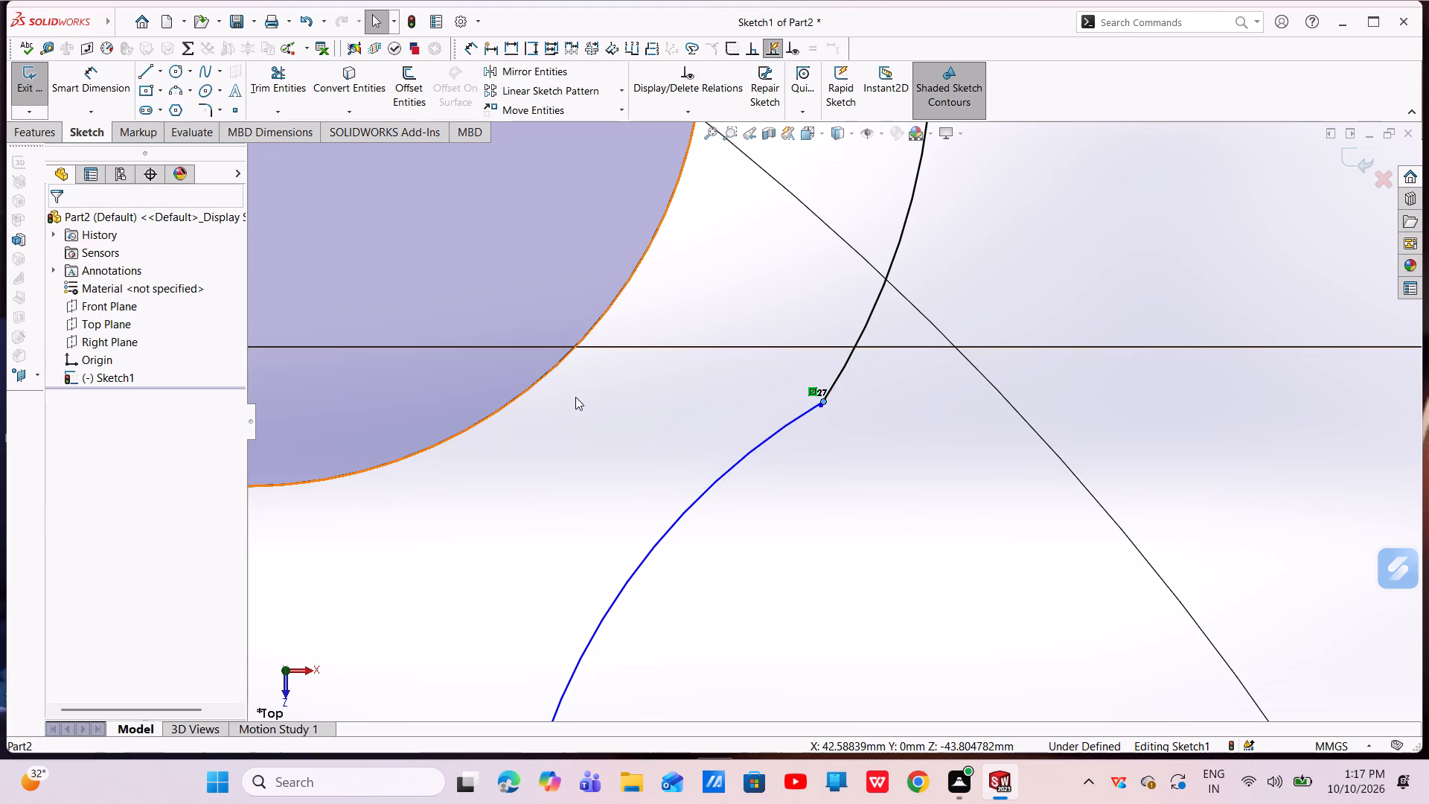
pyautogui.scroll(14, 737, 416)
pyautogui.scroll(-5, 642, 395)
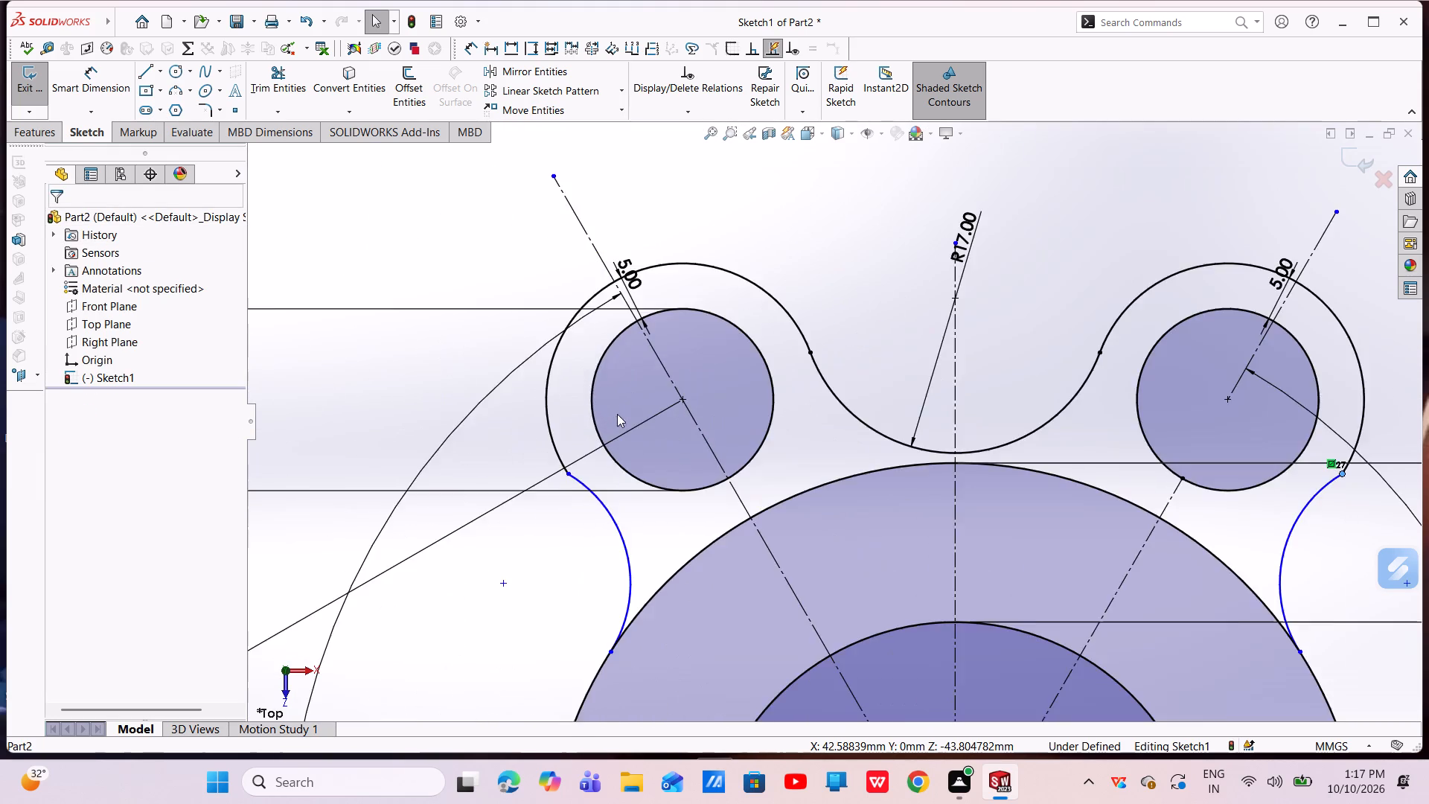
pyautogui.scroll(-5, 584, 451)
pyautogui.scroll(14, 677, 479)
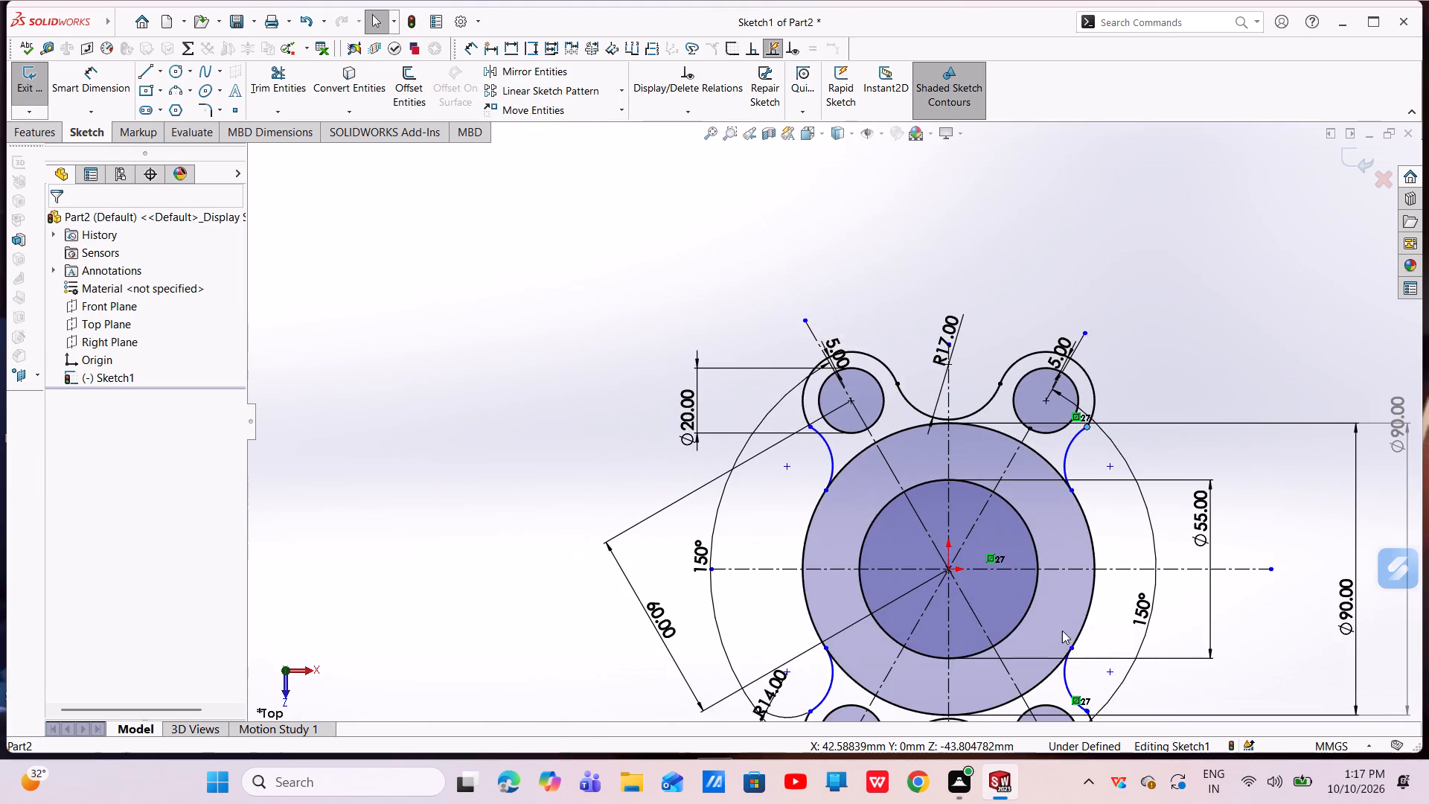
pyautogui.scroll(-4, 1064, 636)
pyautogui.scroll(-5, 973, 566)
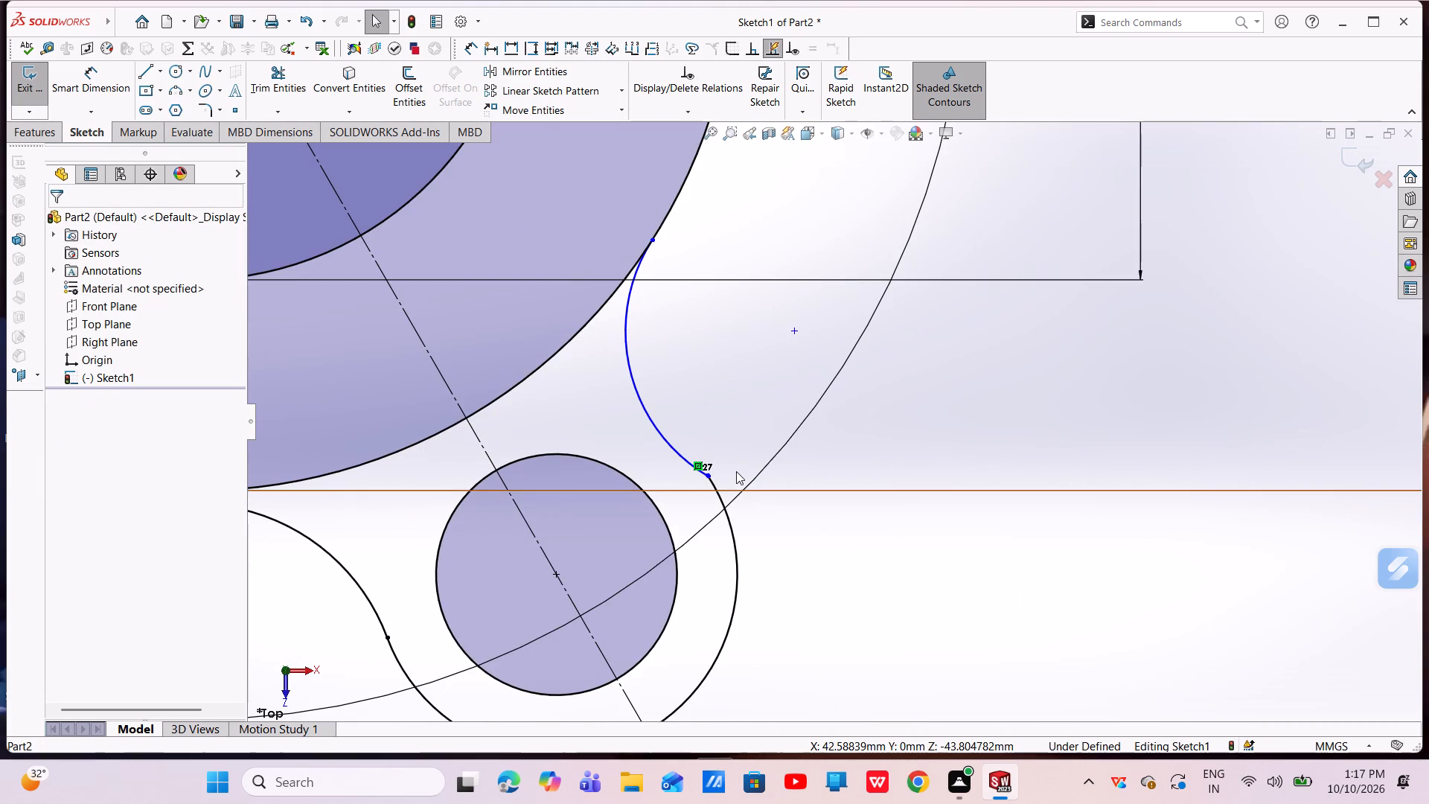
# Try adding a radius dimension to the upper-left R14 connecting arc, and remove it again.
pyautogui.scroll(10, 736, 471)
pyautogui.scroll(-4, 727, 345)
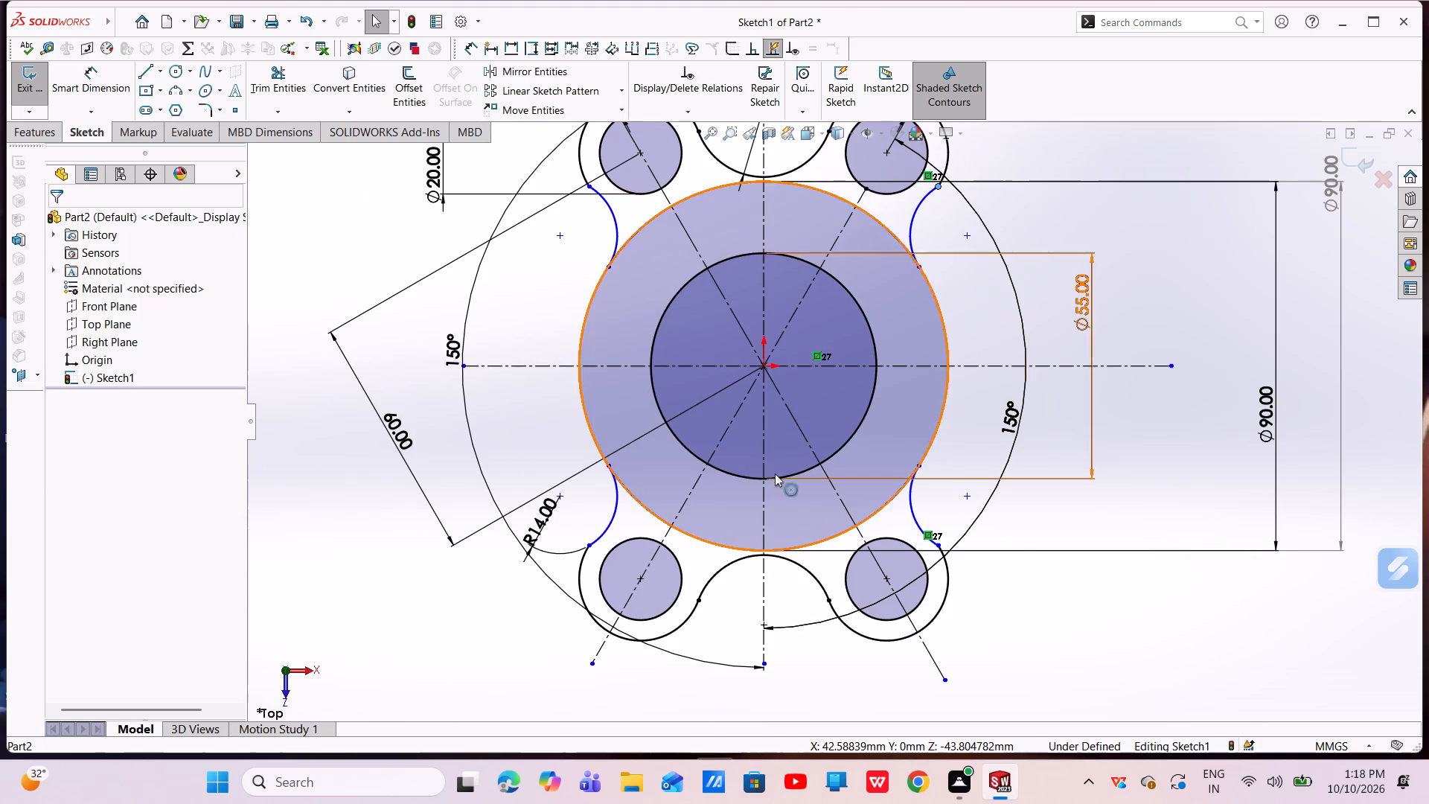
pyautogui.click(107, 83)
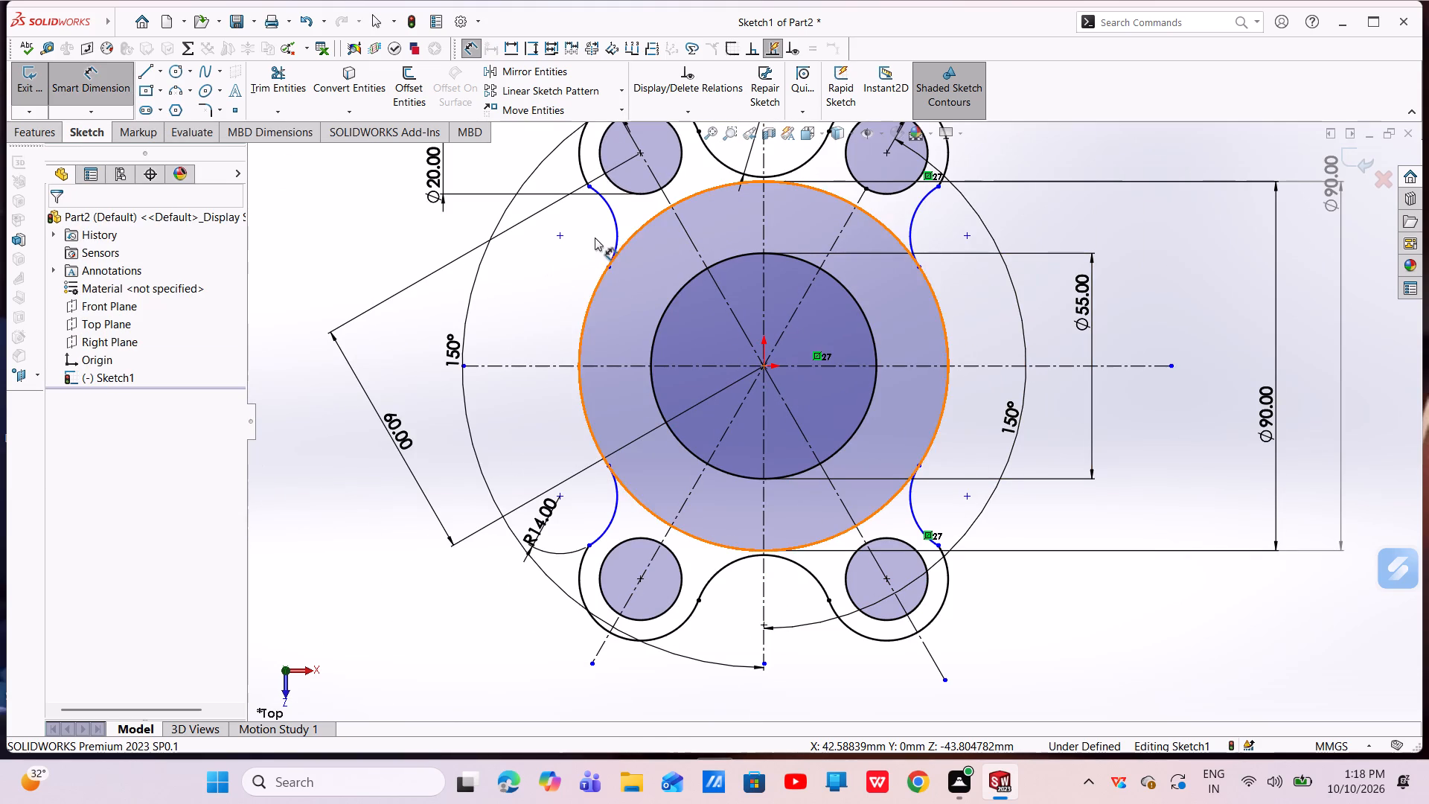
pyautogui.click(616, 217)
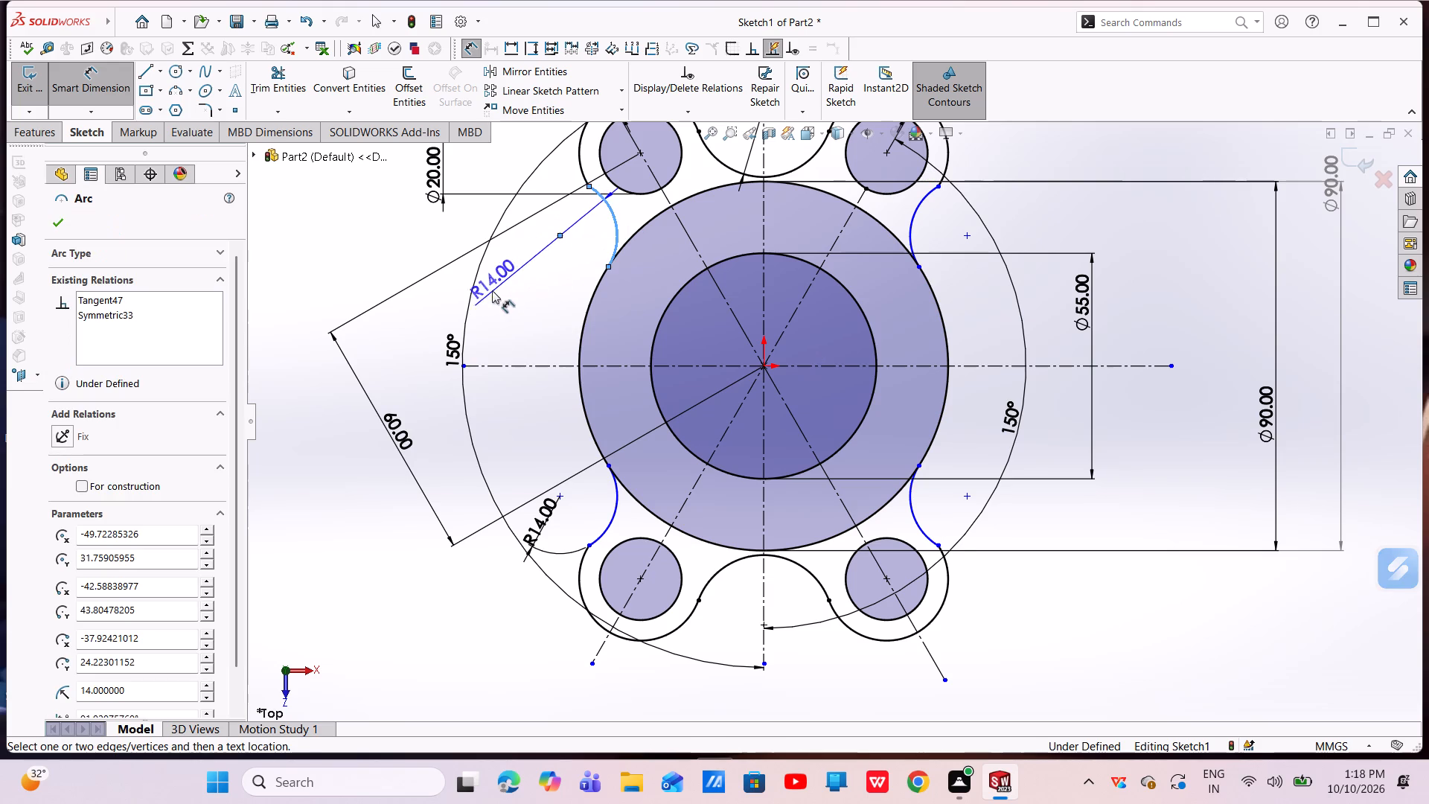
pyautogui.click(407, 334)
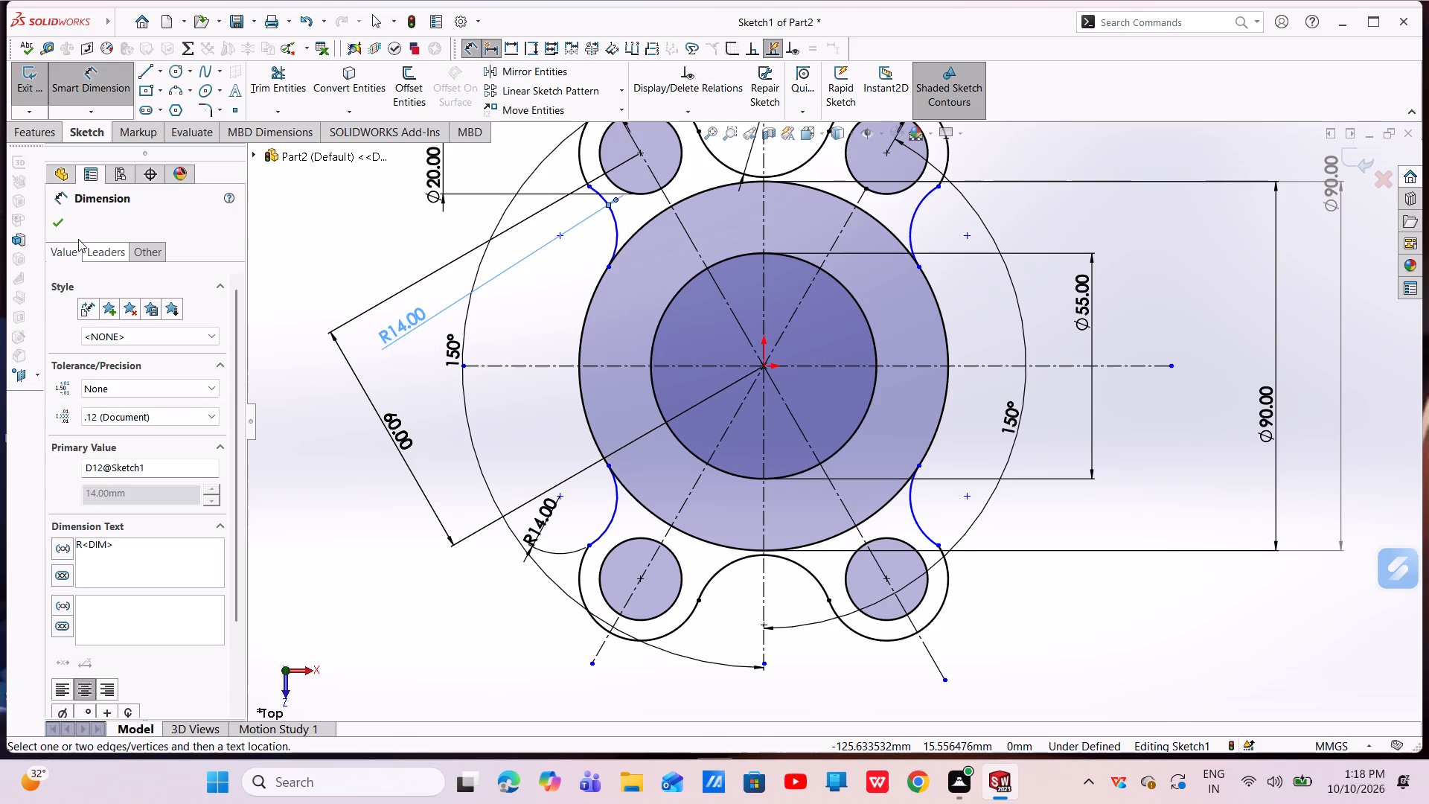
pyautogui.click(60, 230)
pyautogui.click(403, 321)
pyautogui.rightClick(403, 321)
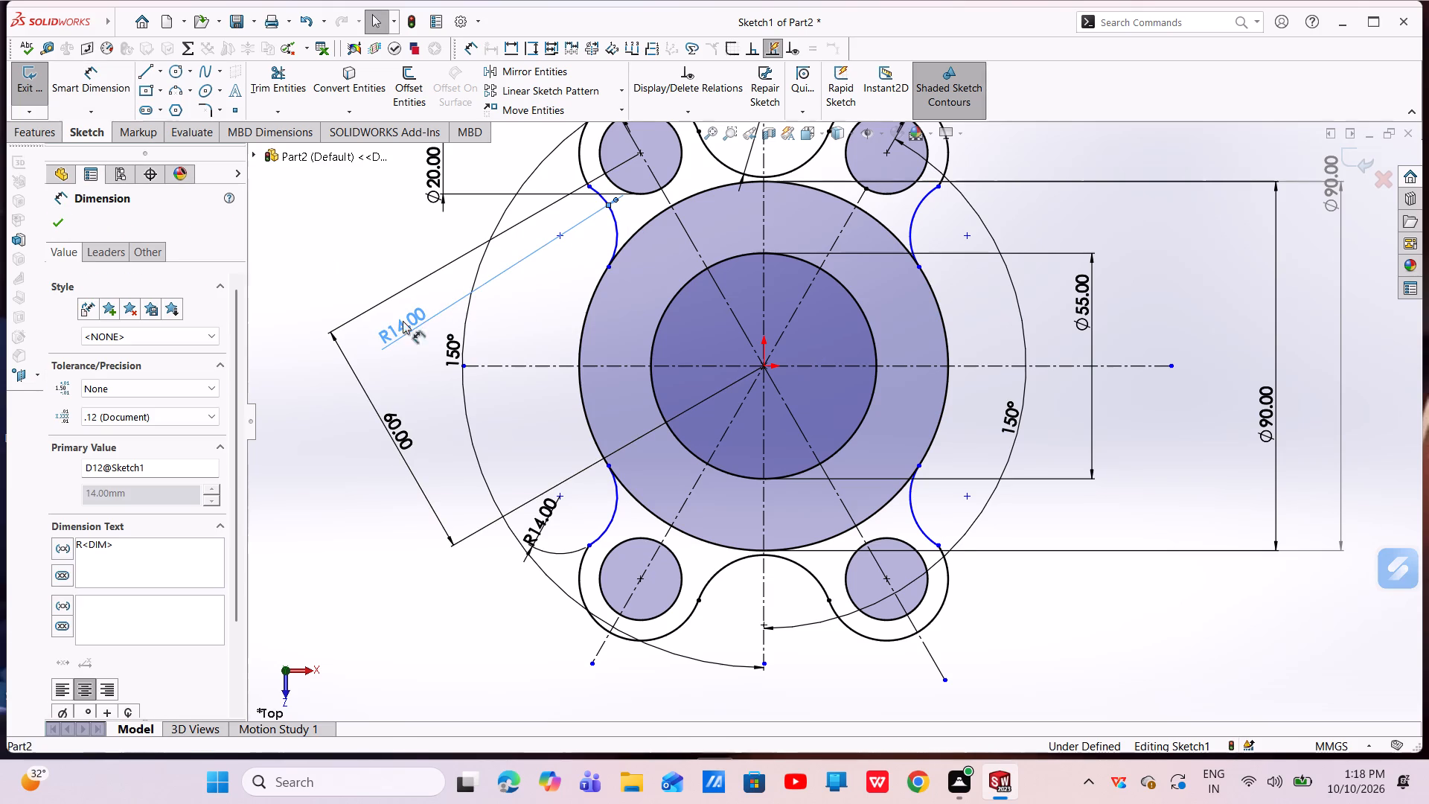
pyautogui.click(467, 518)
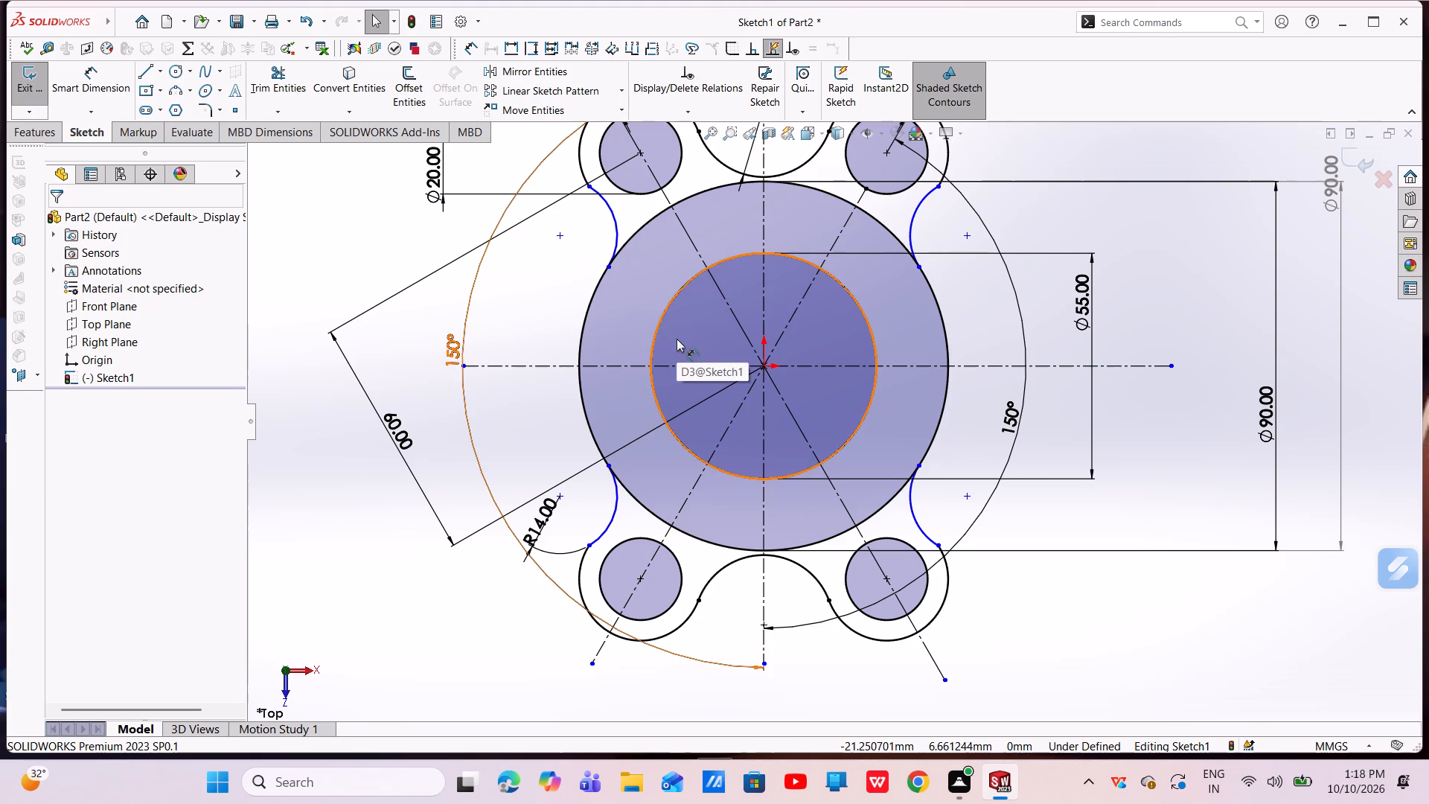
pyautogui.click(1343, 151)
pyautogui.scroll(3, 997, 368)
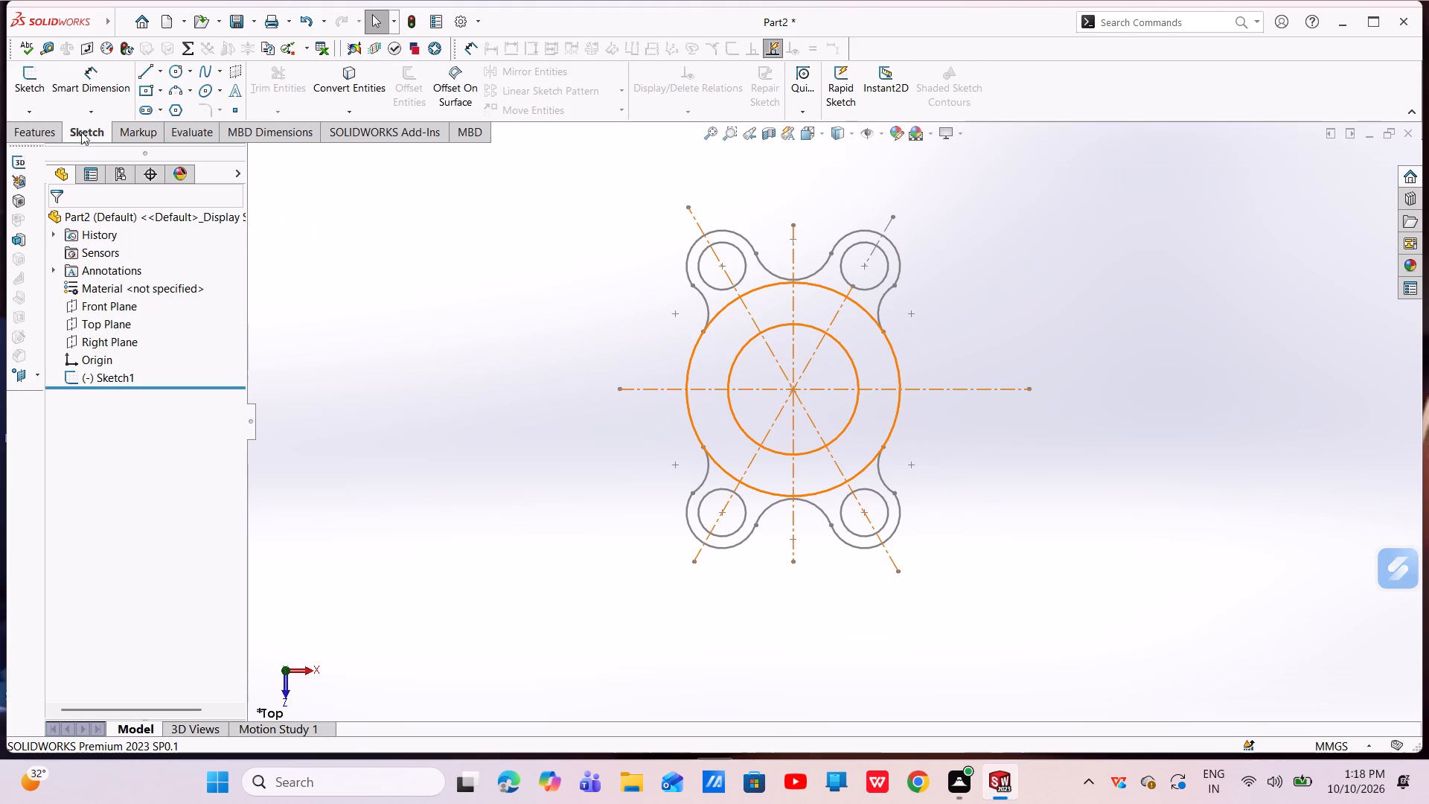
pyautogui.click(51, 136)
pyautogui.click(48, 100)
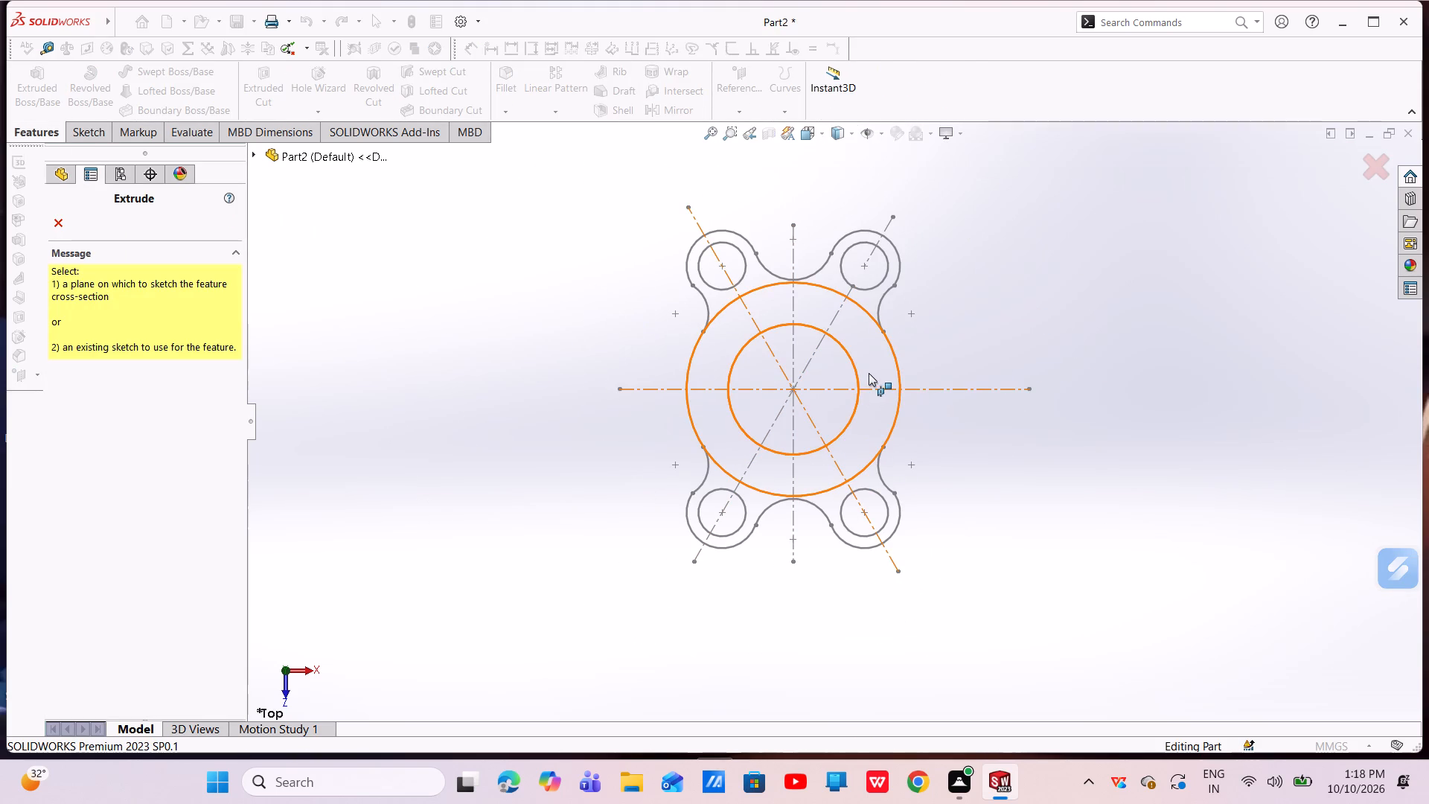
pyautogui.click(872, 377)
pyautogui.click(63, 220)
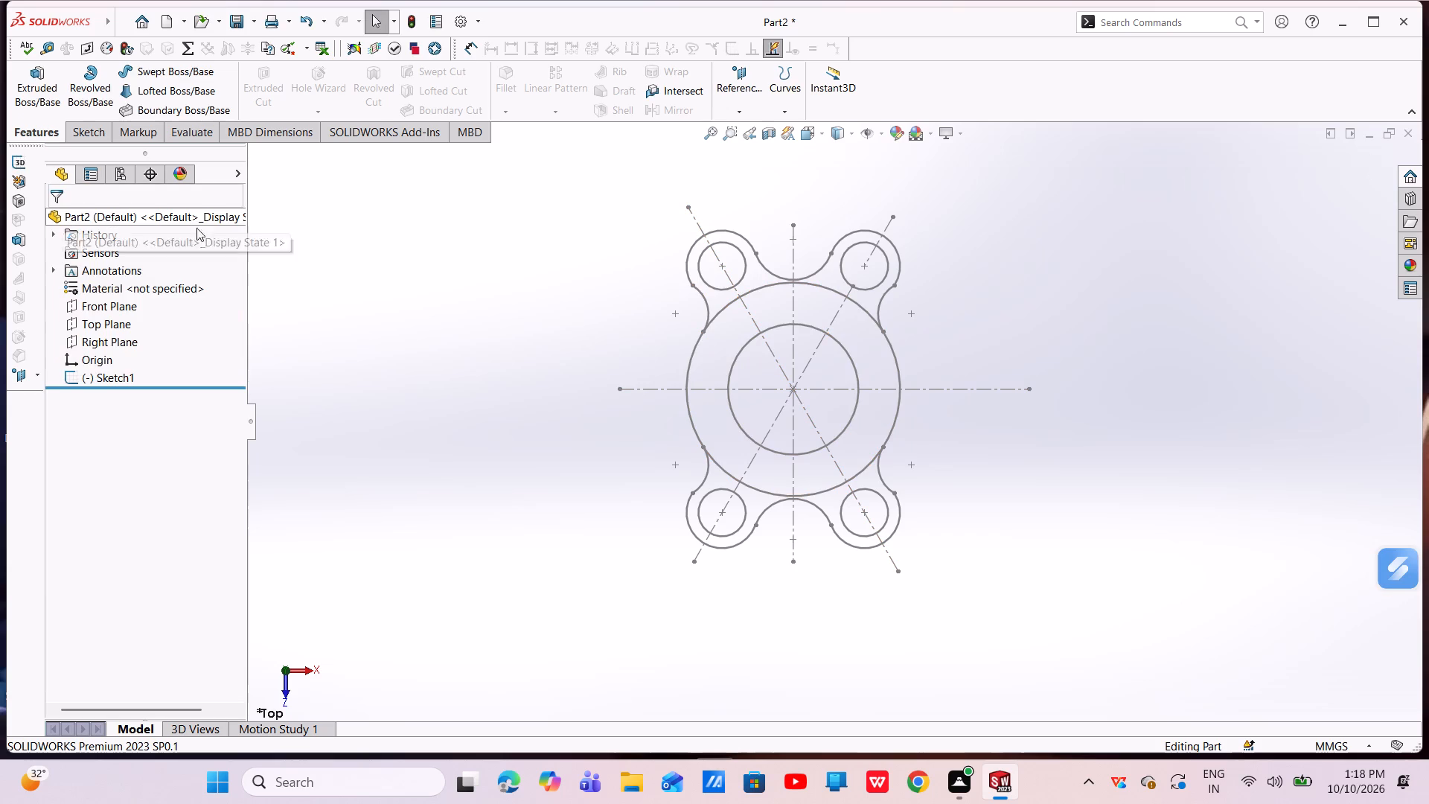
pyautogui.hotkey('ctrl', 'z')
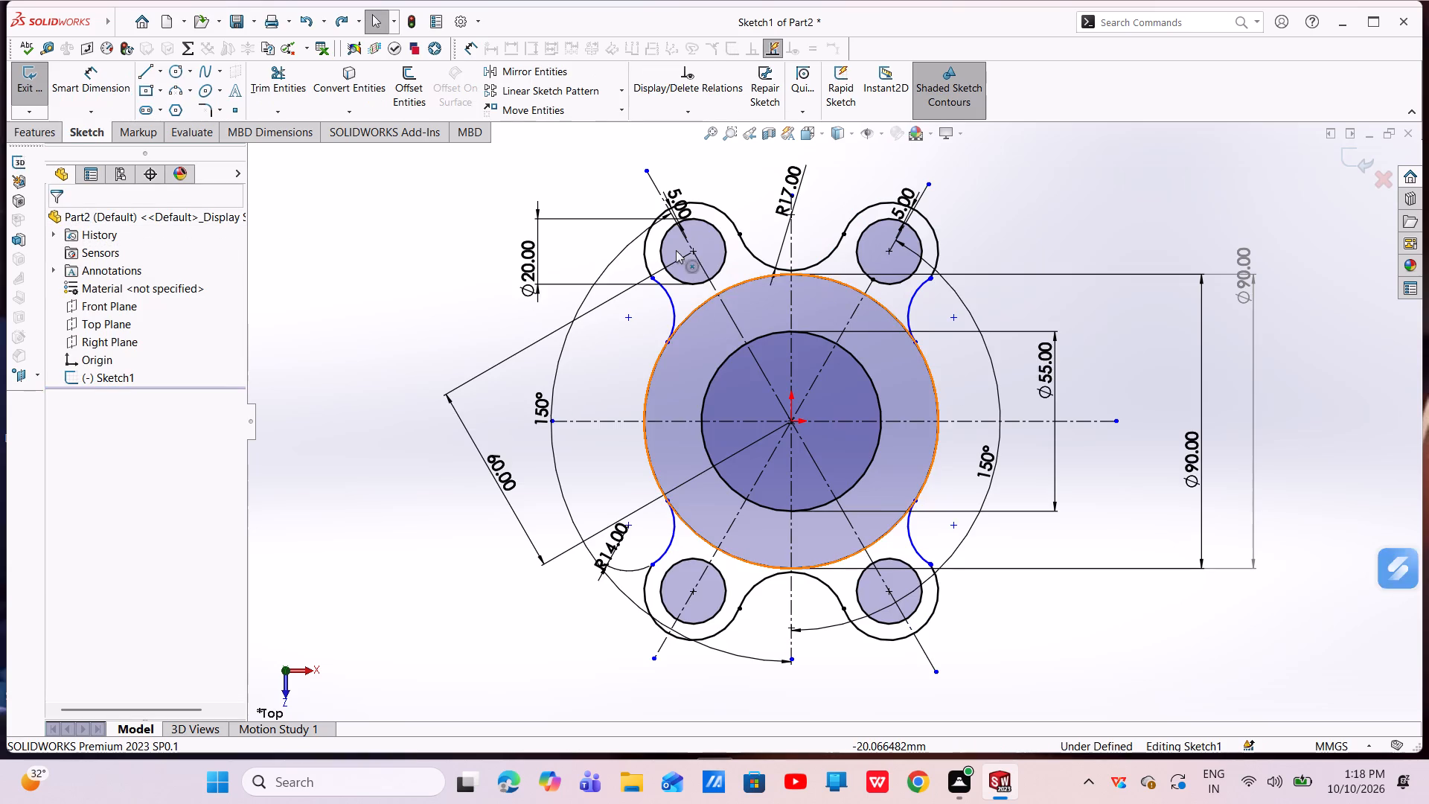
# Extrude the ring between the 55 mm and 90 mm circles plus the surrounding lobe regions 20 mm Mid Plane, excluding the circular holes.
pyautogui.click(36, 140)
pyautogui.click(36, 100)
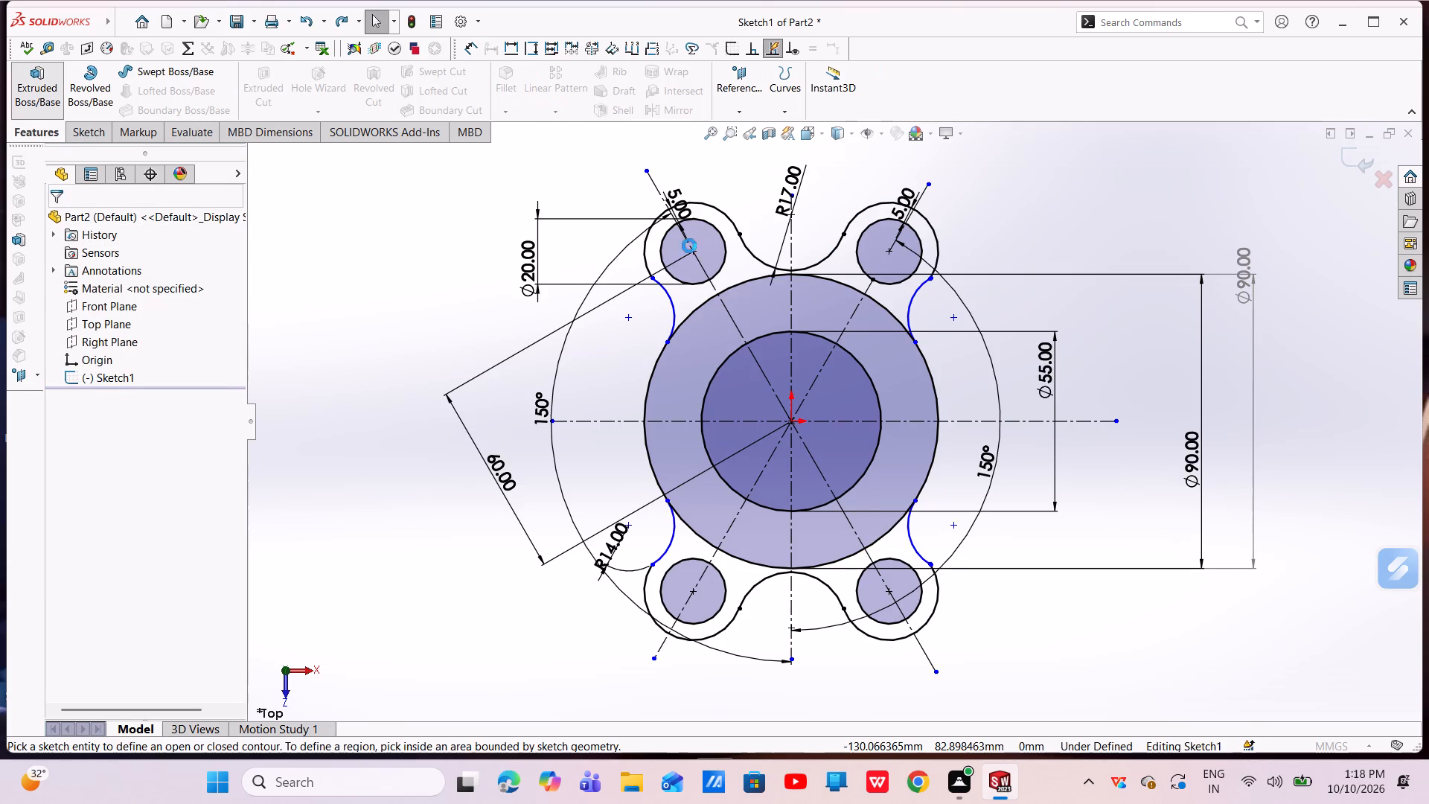
pyautogui.click(845, 389)
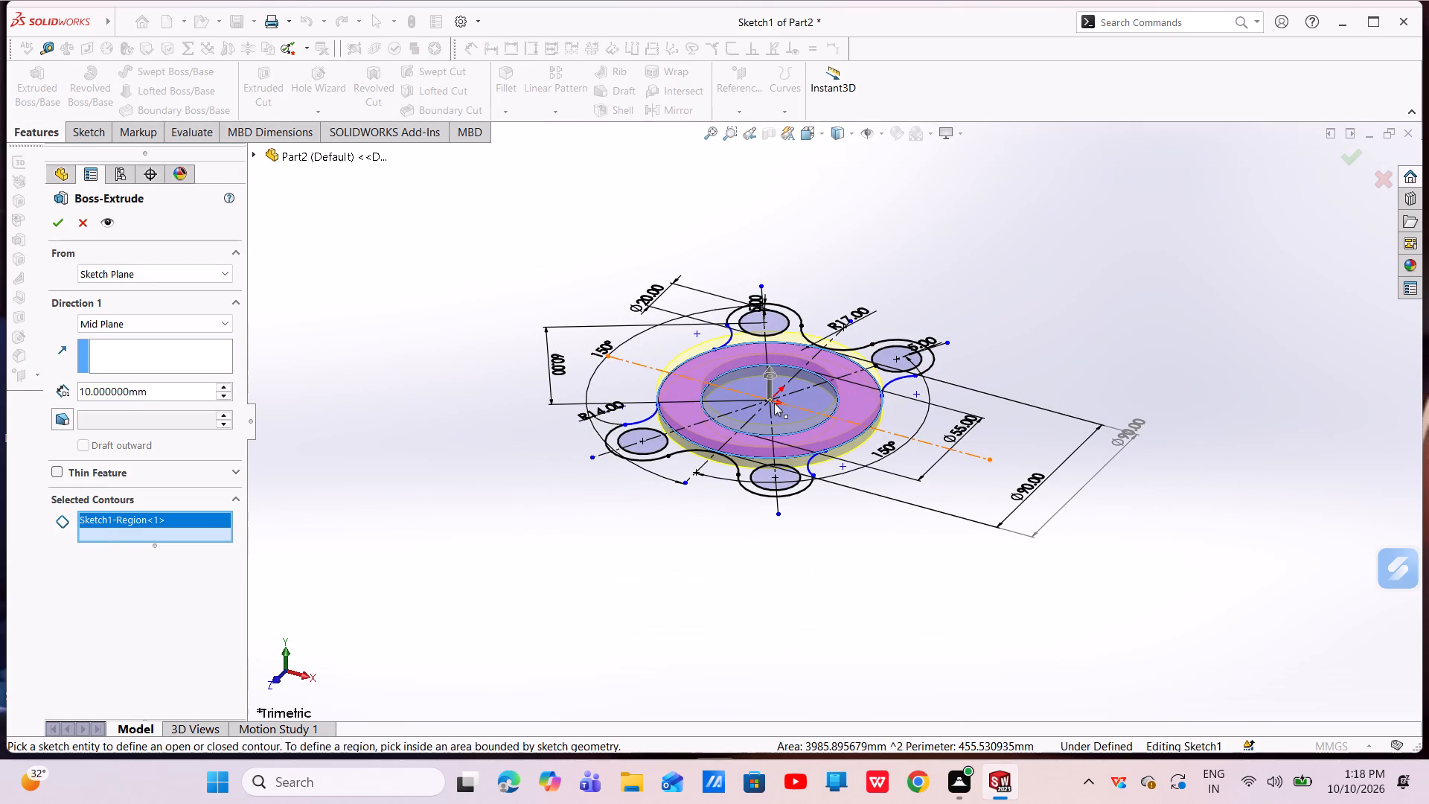
pyautogui.click(774, 403)
pyautogui.click(654, 424)
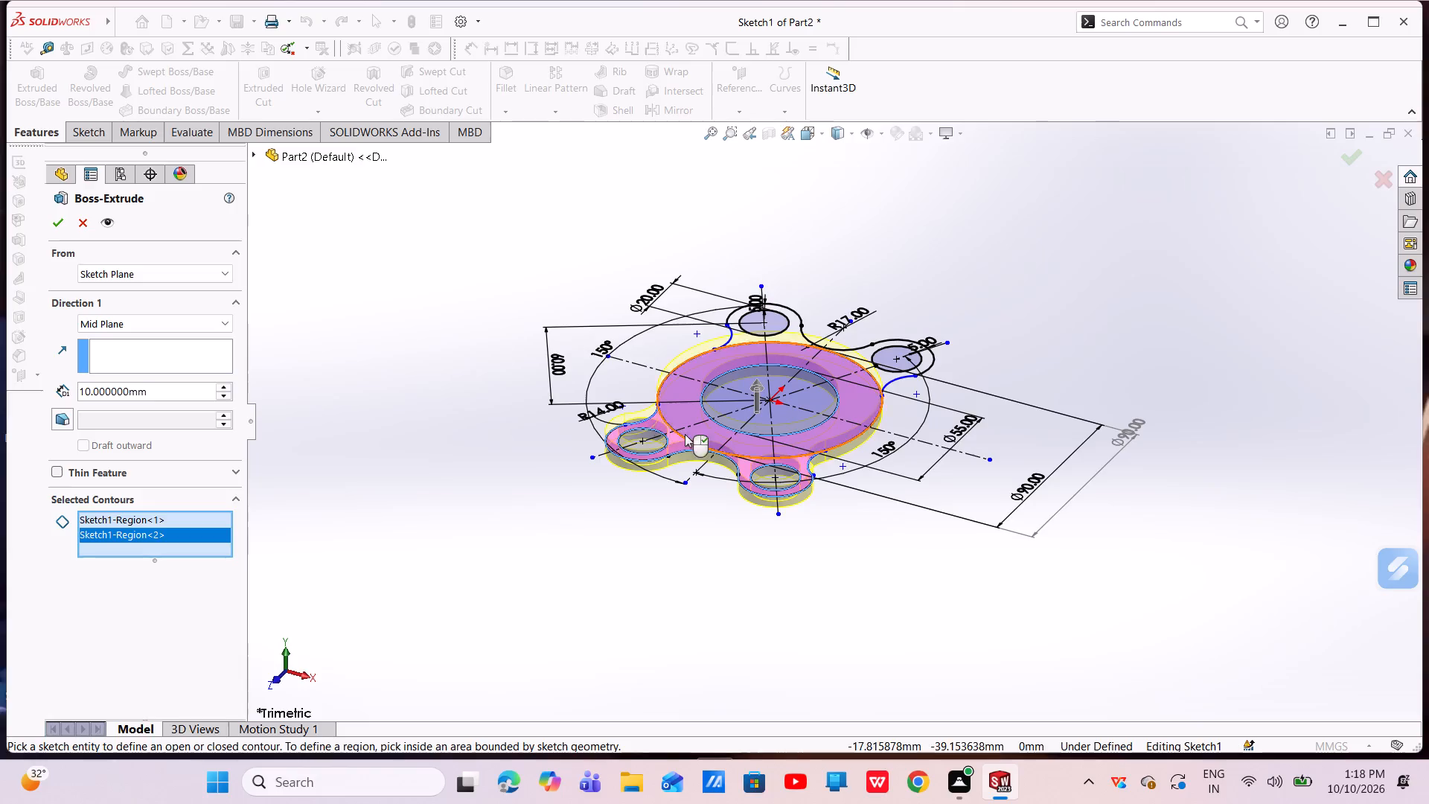
pyautogui.click(794, 318)
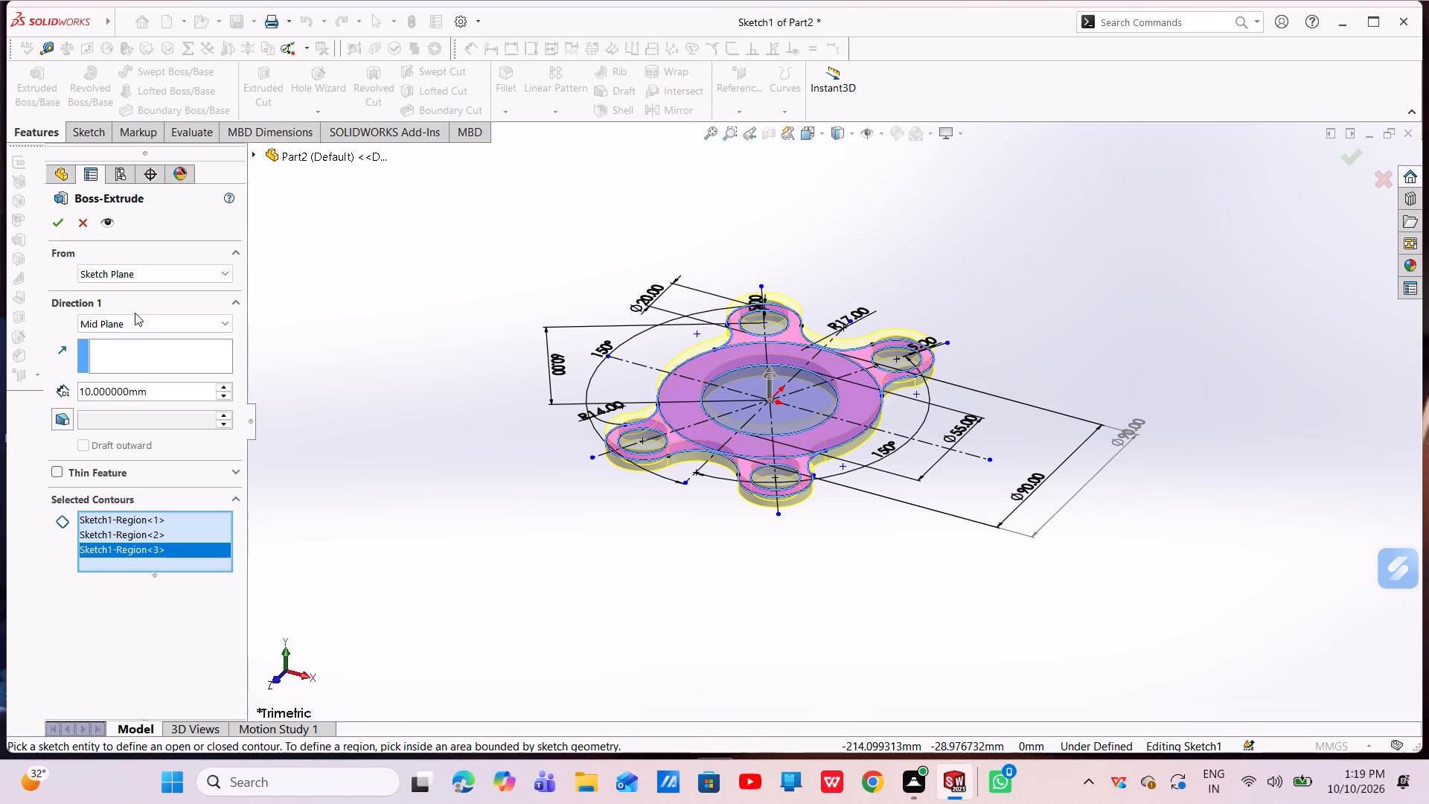
pyautogui.moveTo(145, 386); pyautogui.dragTo(92, 386)
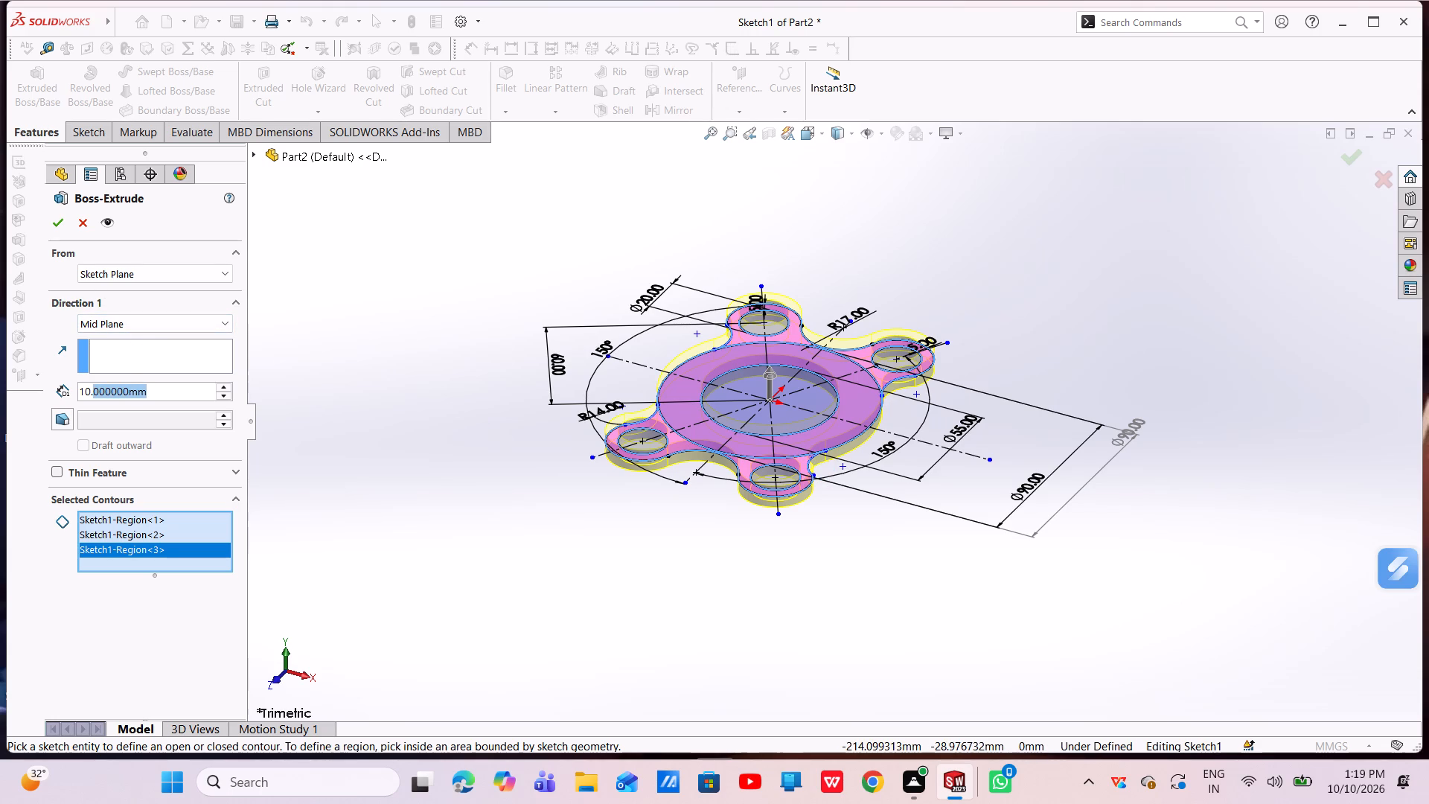
pyautogui.moveTo(92, 386); pyautogui.dragTo(80, 383)
pyautogui.click(77, 383)
pyautogui.press('BackSpace')
pyautogui.write('20')
pyautogui.press('Return')
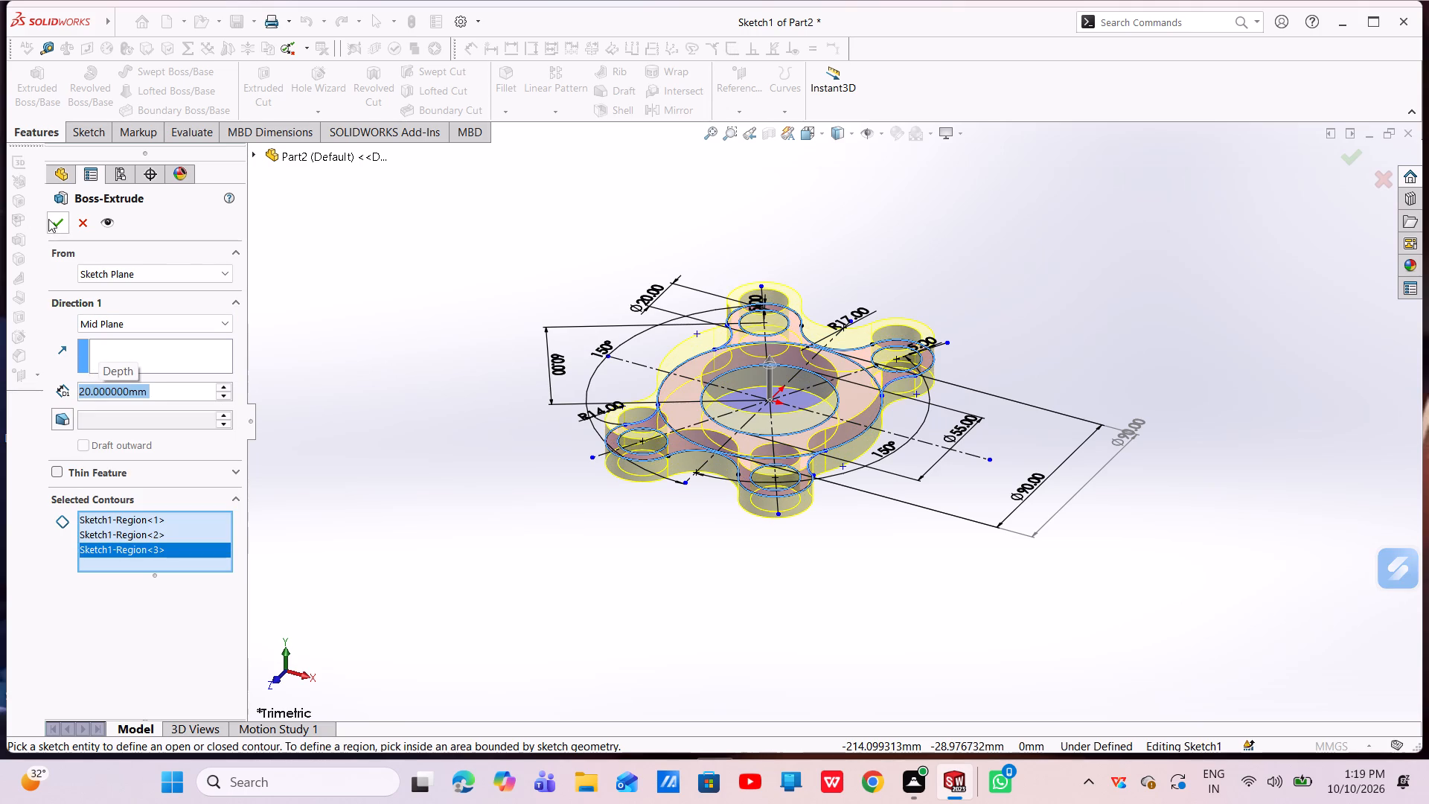
pyautogui.click(48, 219)
# Start a sketch on the plate's top face and draw a 90 mm diameter circle centred on the origin.
pyautogui.click(833, 361)
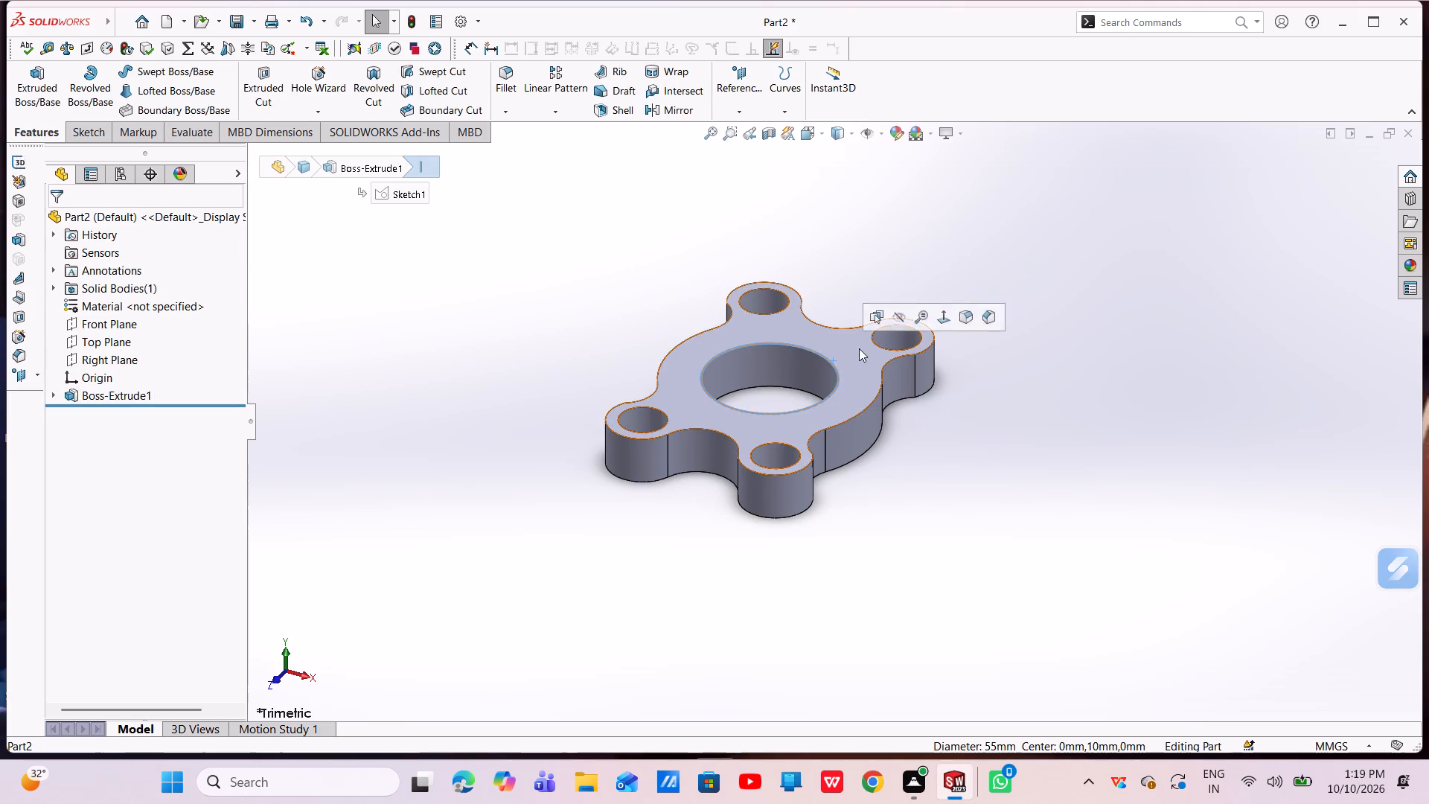
pyautogui.click(859, 360)
pyautogui.click(916, 319)
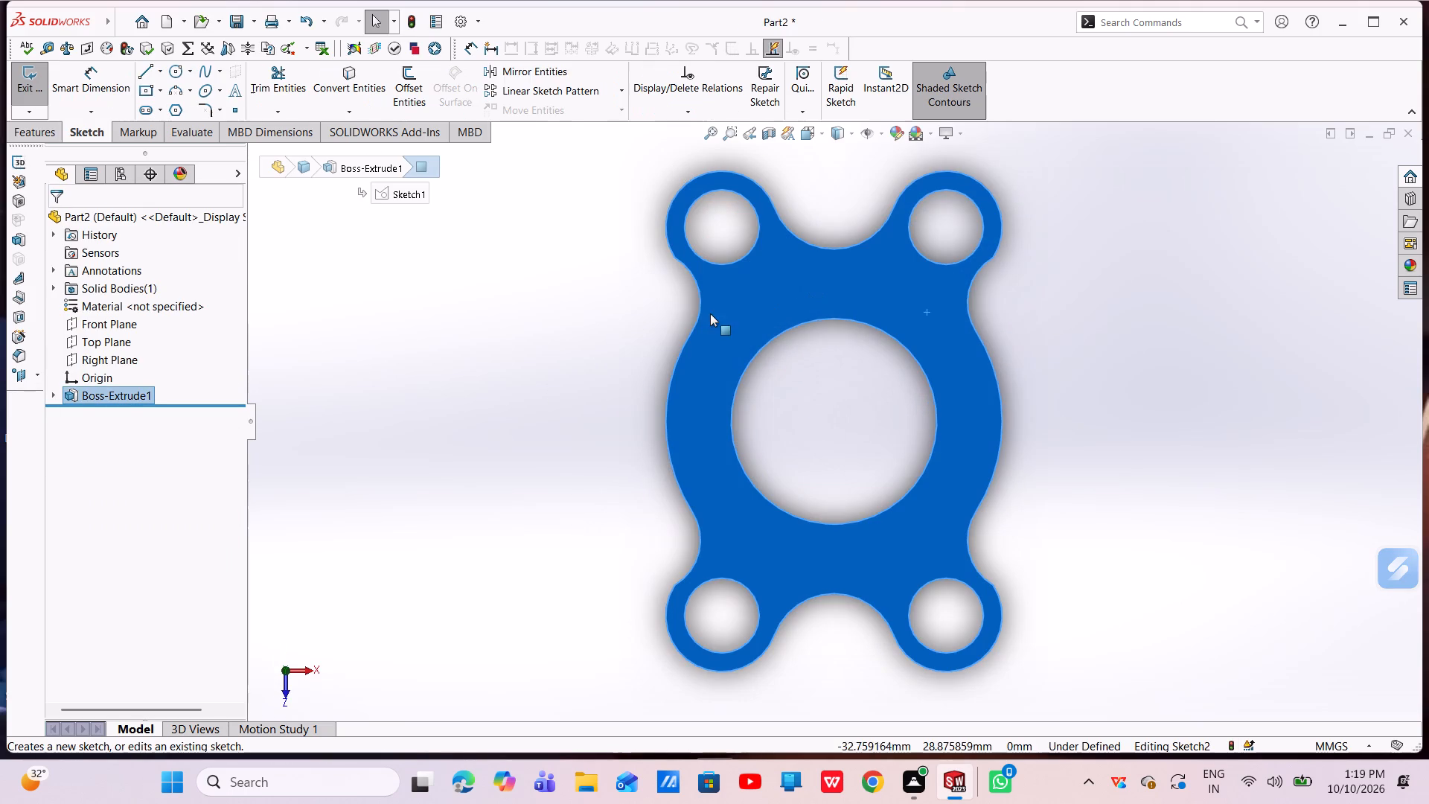
pyautogui.press('Escape')
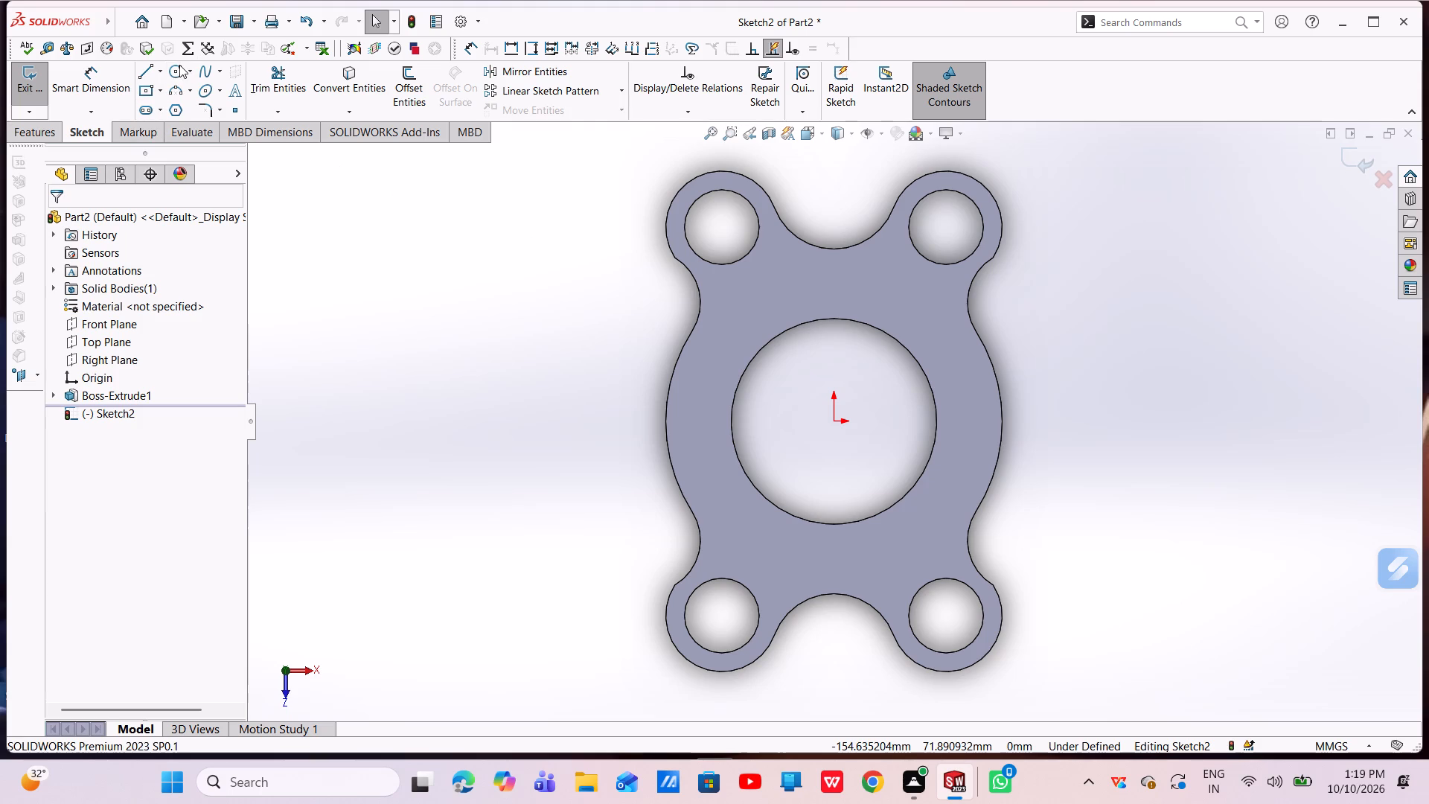
pyautogui.click(177, 69)
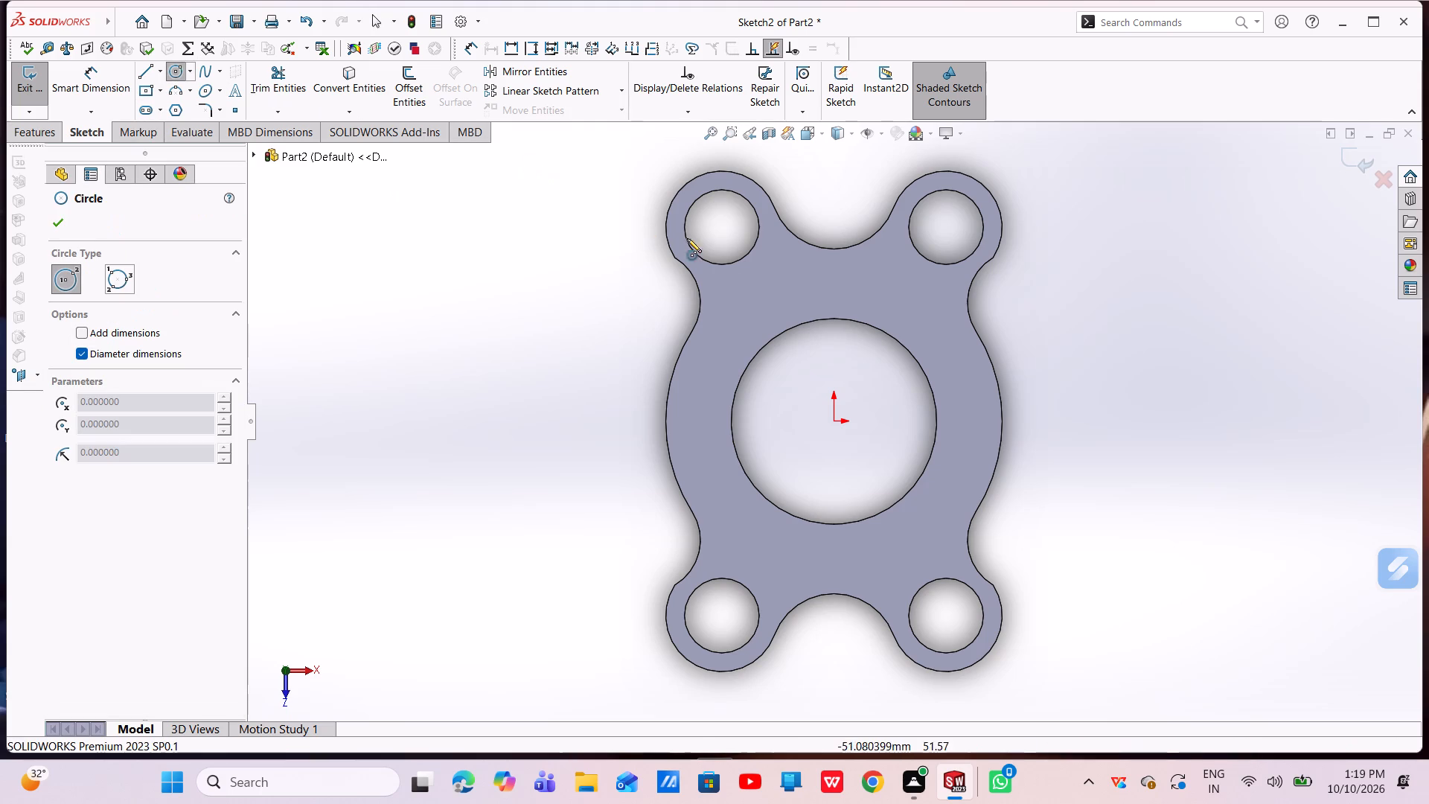
pyautogui.click(836, 420)
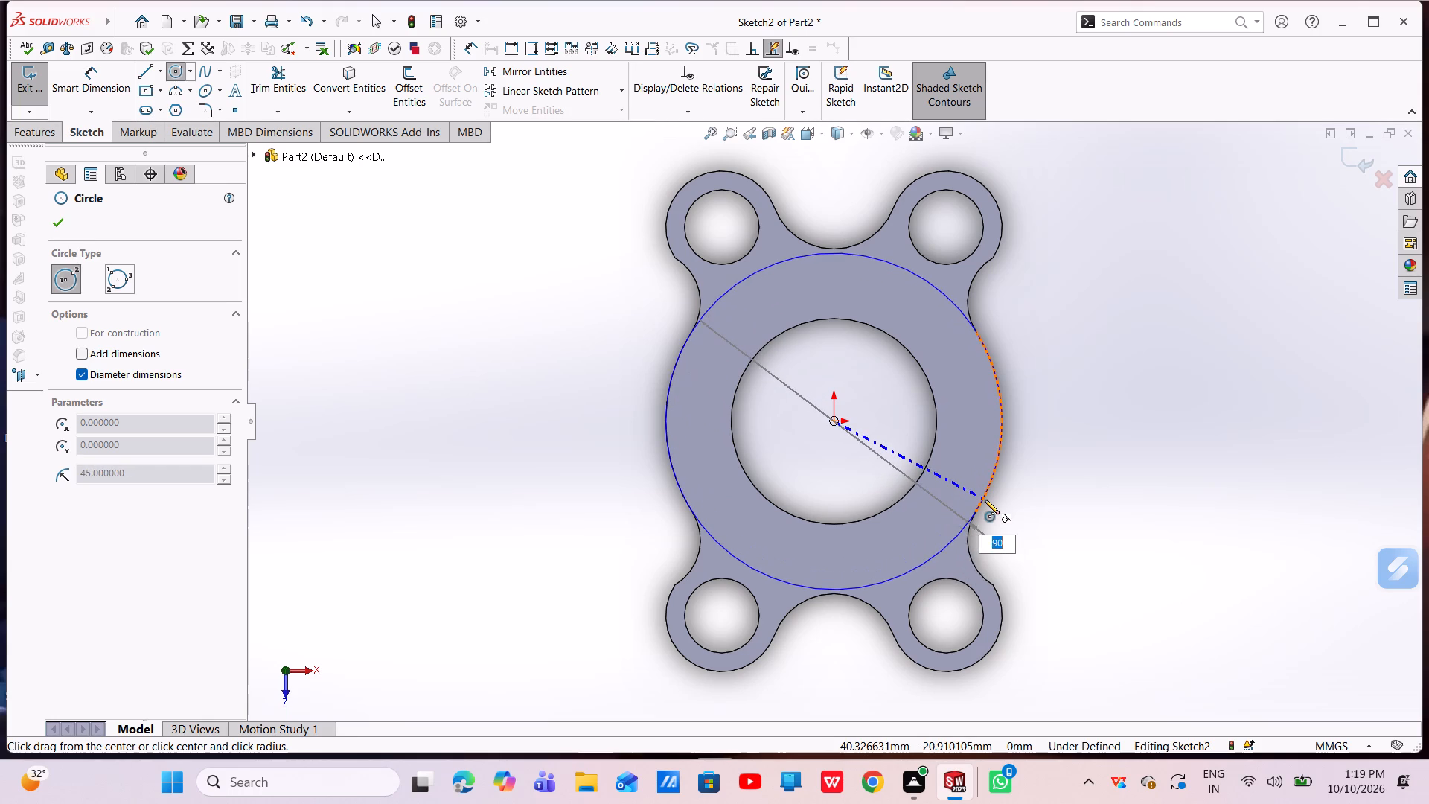
pyautogui.click(985, 500)
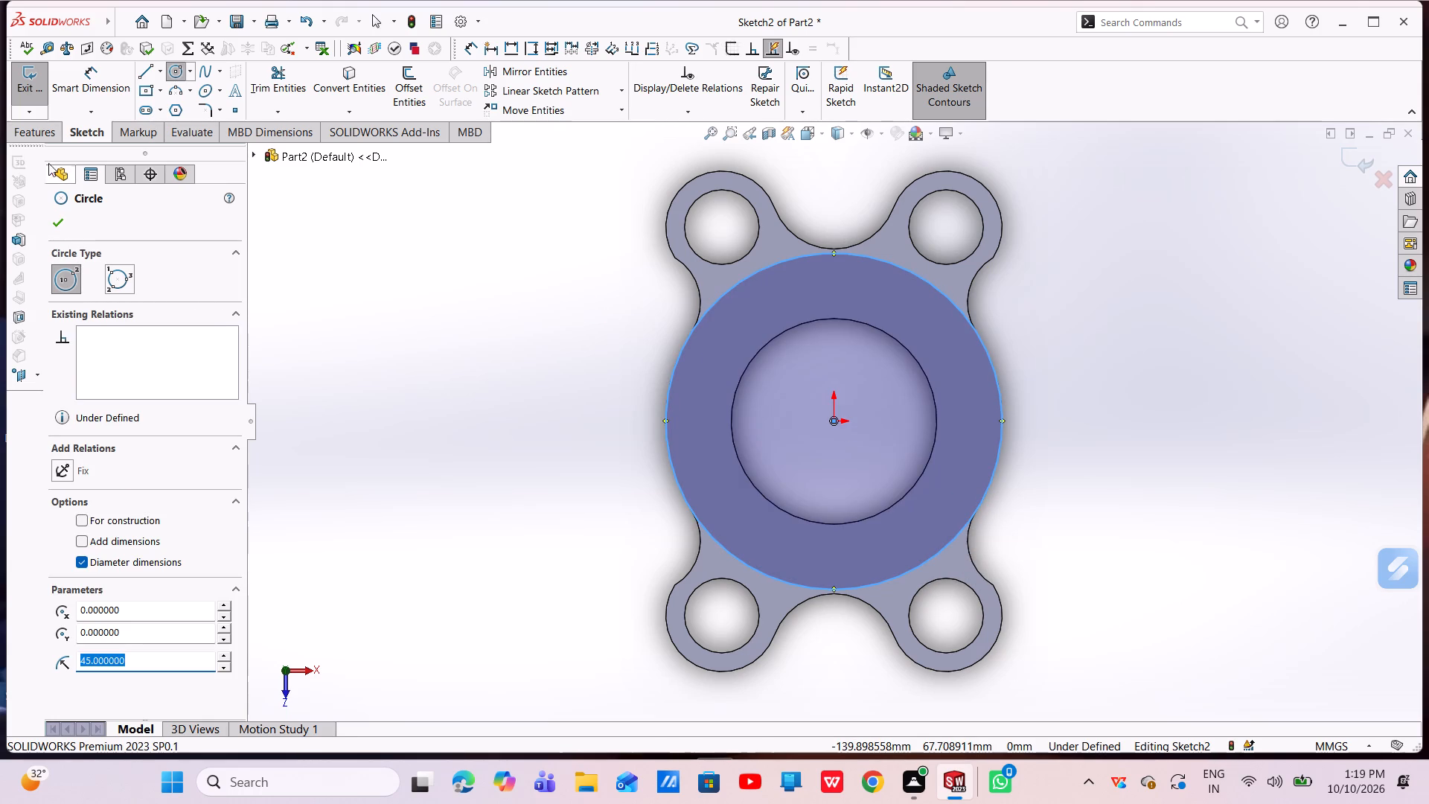
# Extrude the 90 mm circle as a Mid Plane boss 3 mm deep, merged with the plate.
pyautogui.click(26, 135)
pyautogui.click(45, 77)
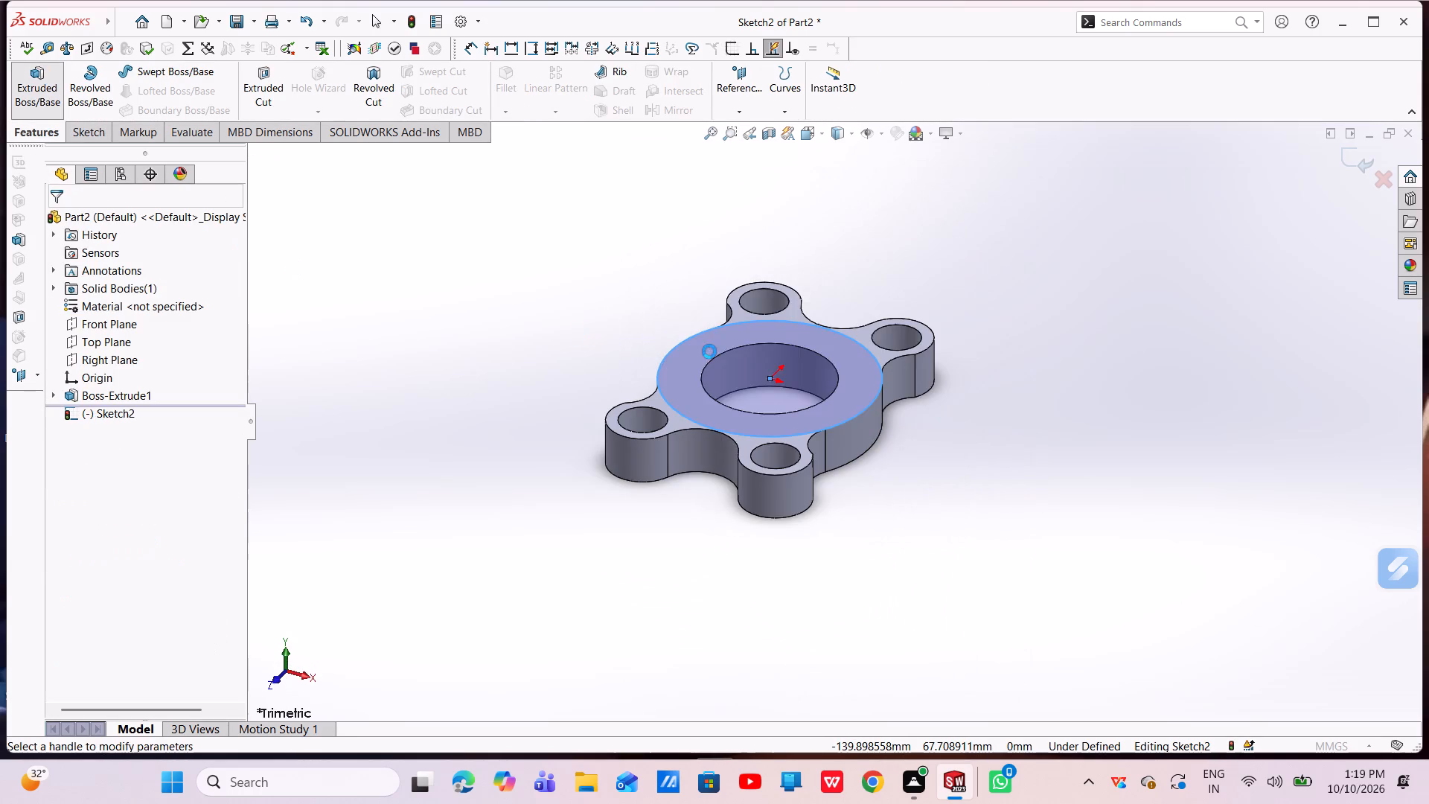
pyautogui.press('BackSpace')
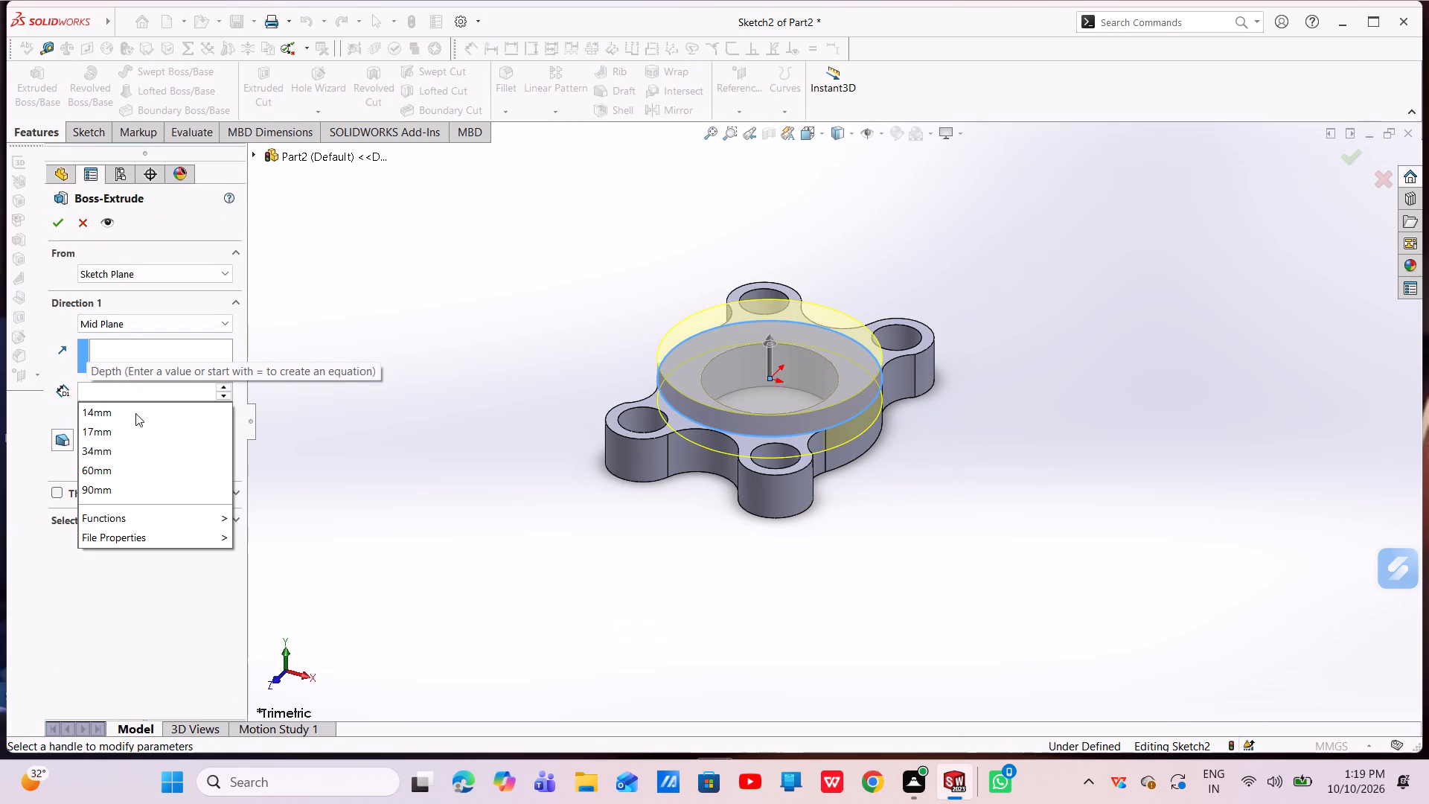
pyautogui.press('2')
pyautogui.press('Return')
pyautogui.press('BackSpace')
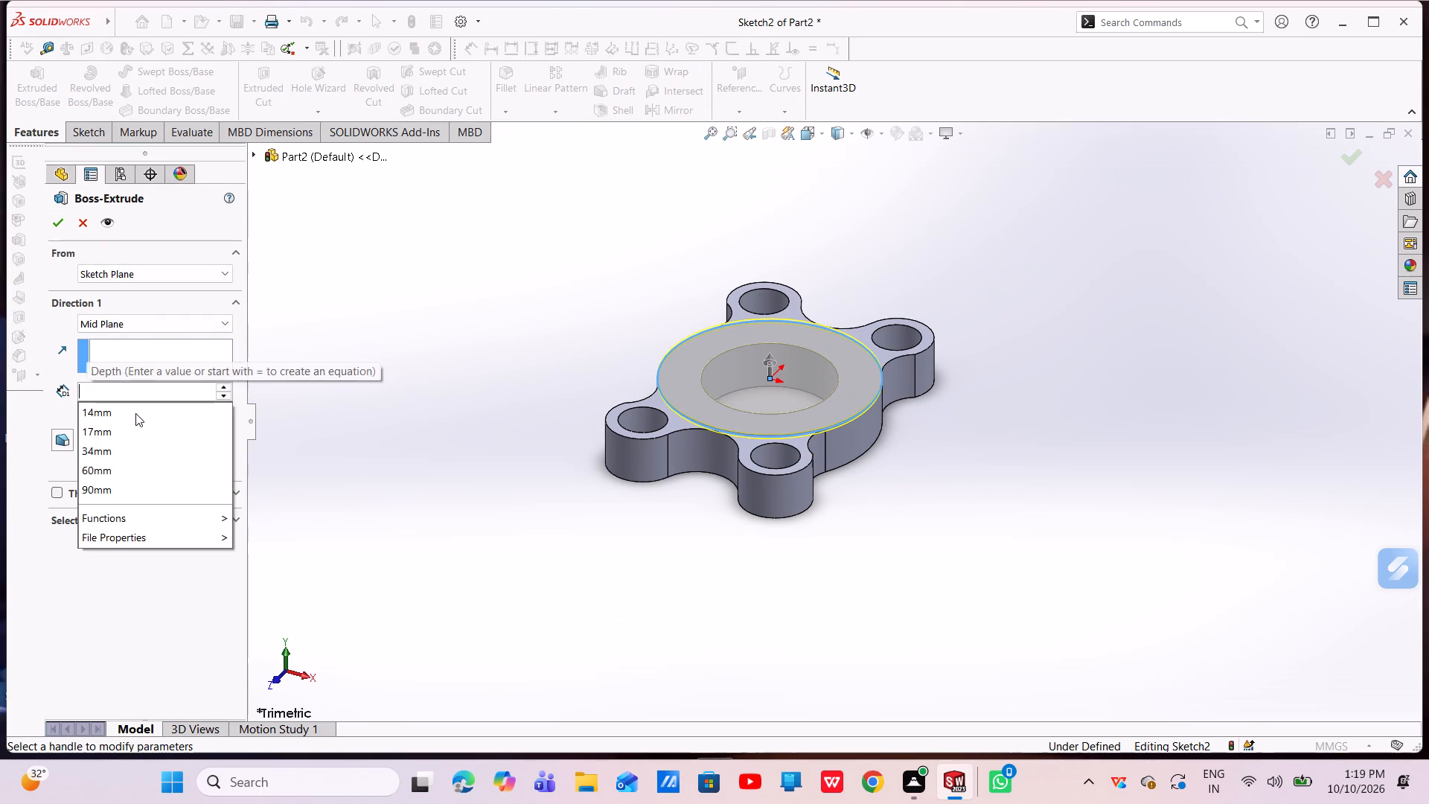
pyautogui.press('3')
pyautogui.press('Return')
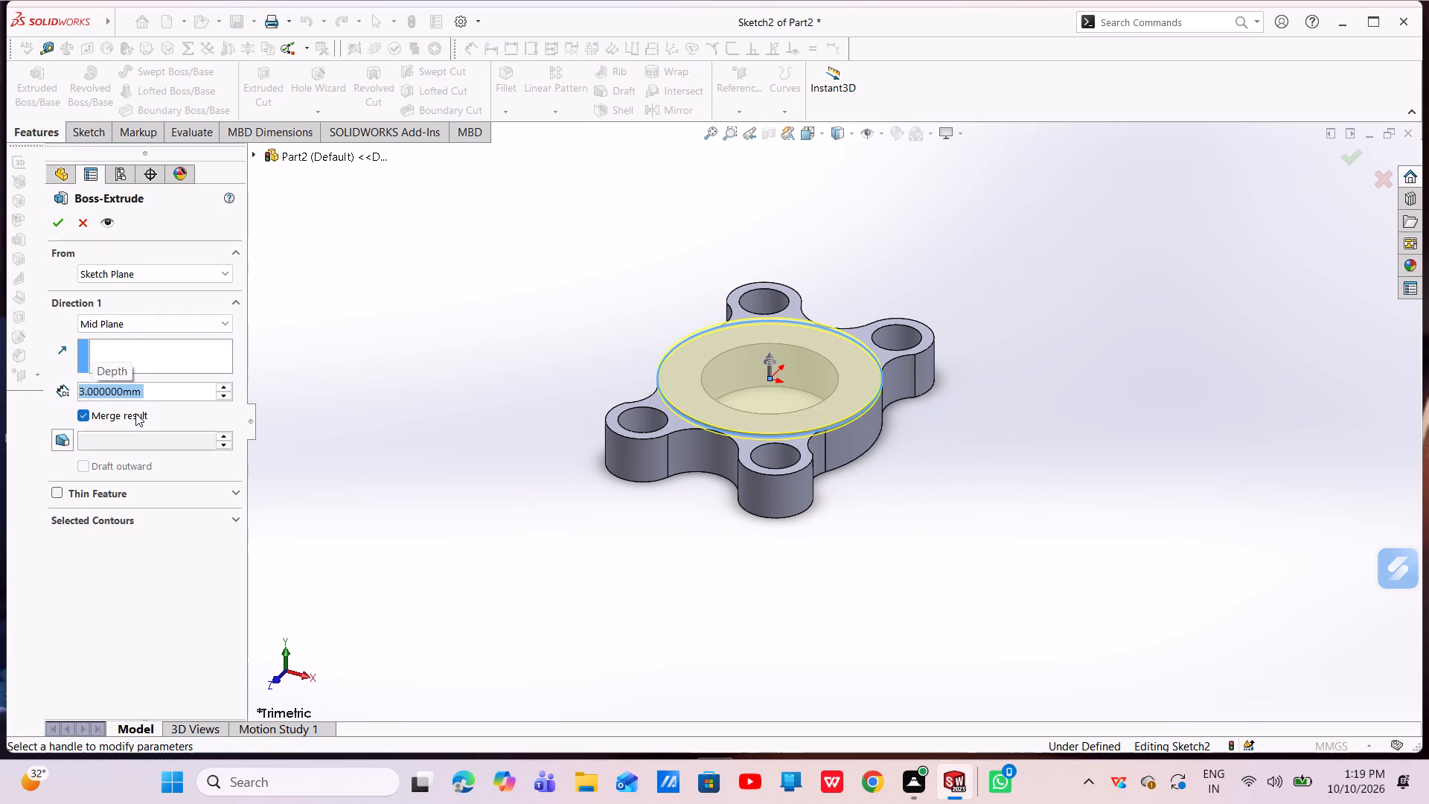
pyautogui.click(52, 225)
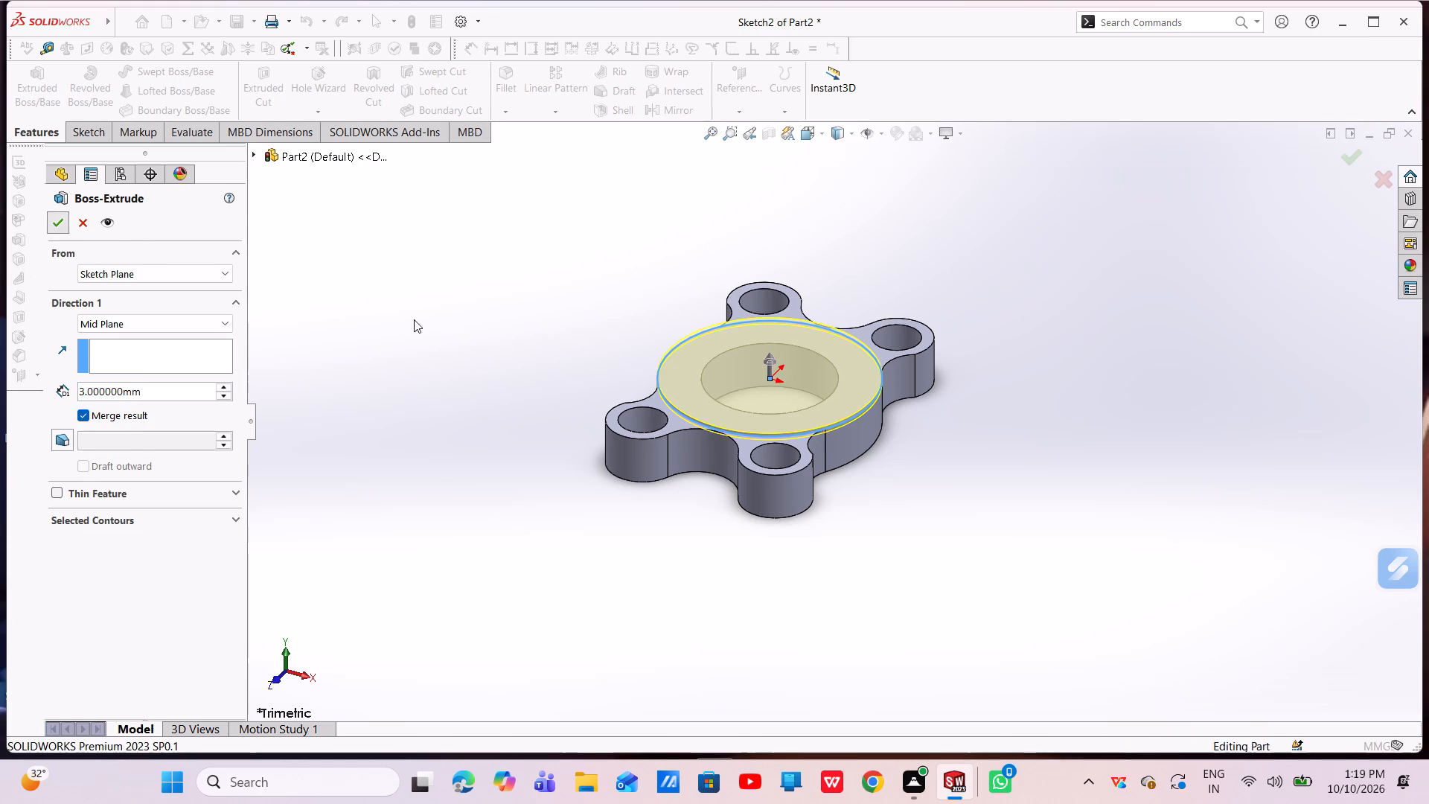
# Start a sketch on the new disc's top face and draw a circle about 56 mm in diameter centred on the origin.
pyautogui.click(797, 361)
pyautogui.click(863, 319)
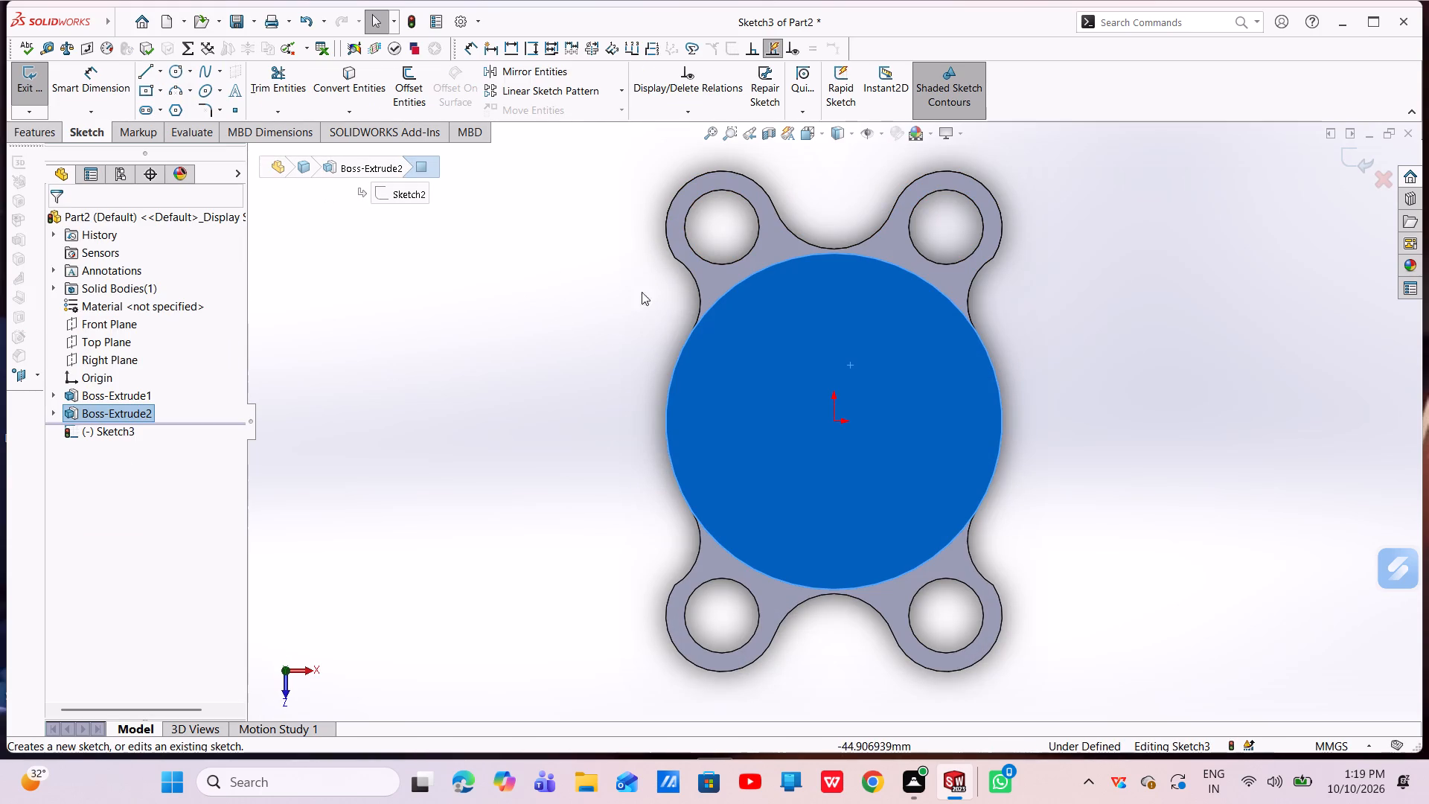
pyautogui.click(178, 77)
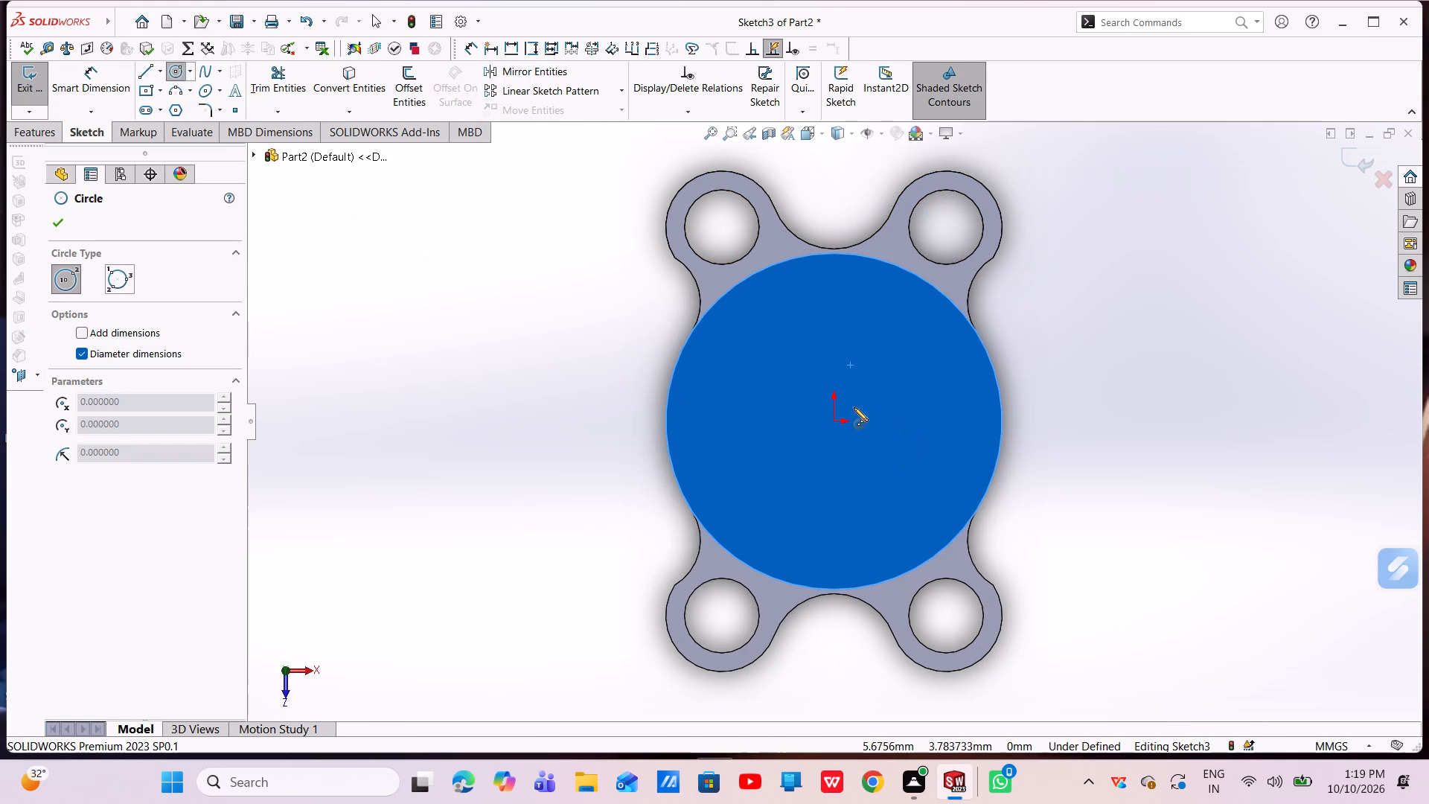
pyautogui.click(831, 424)
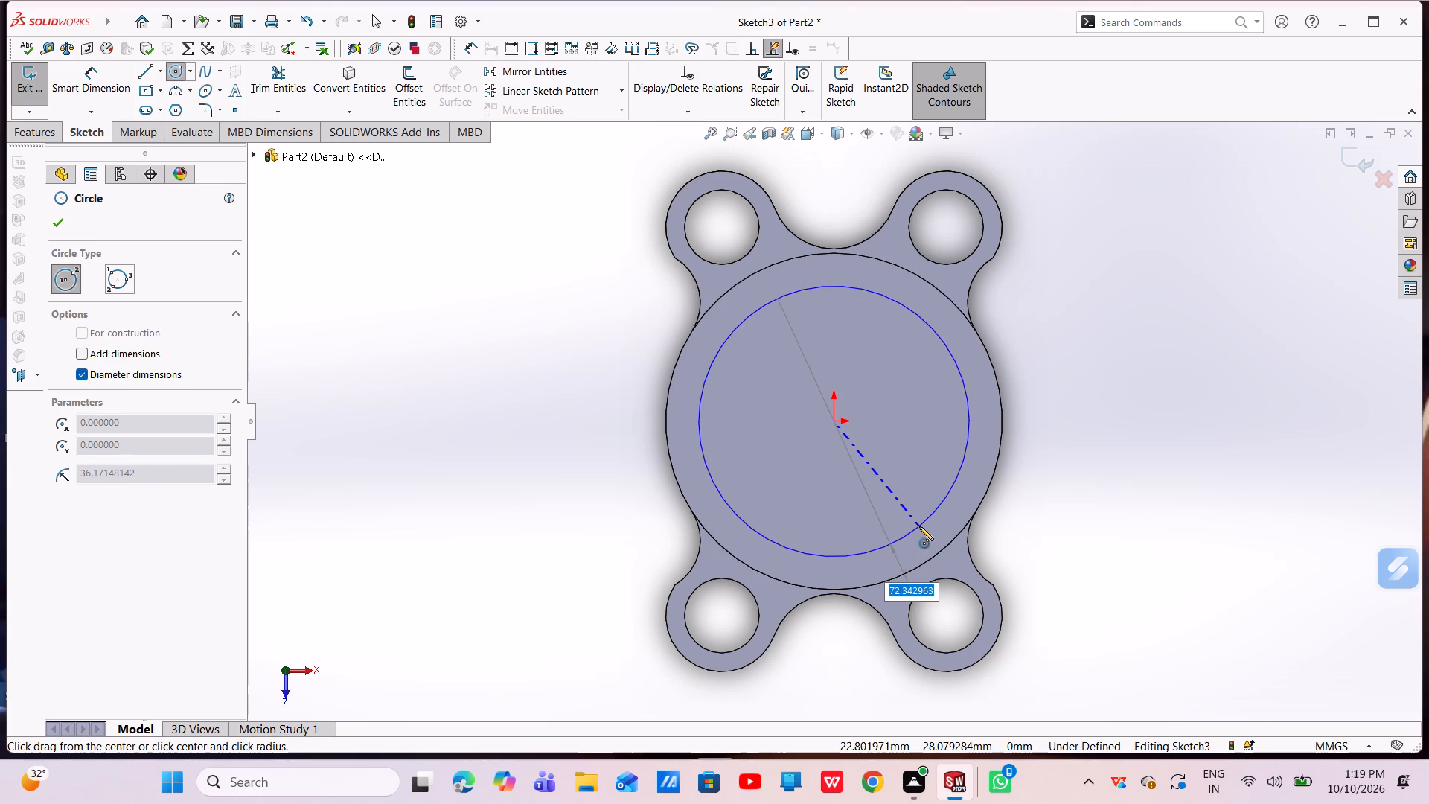
pyautogui.click(916, 486)
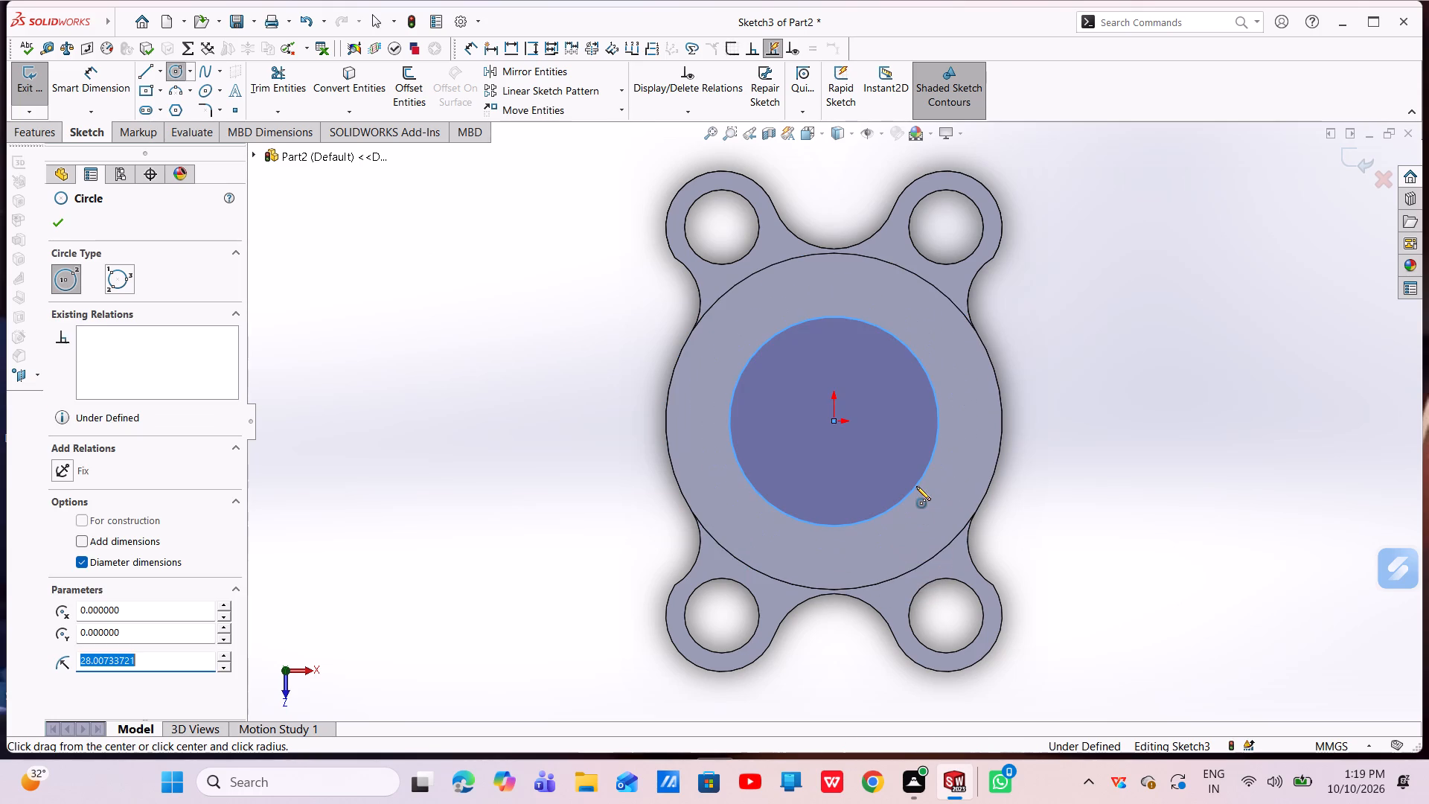
pyautogui.click(57, 217)
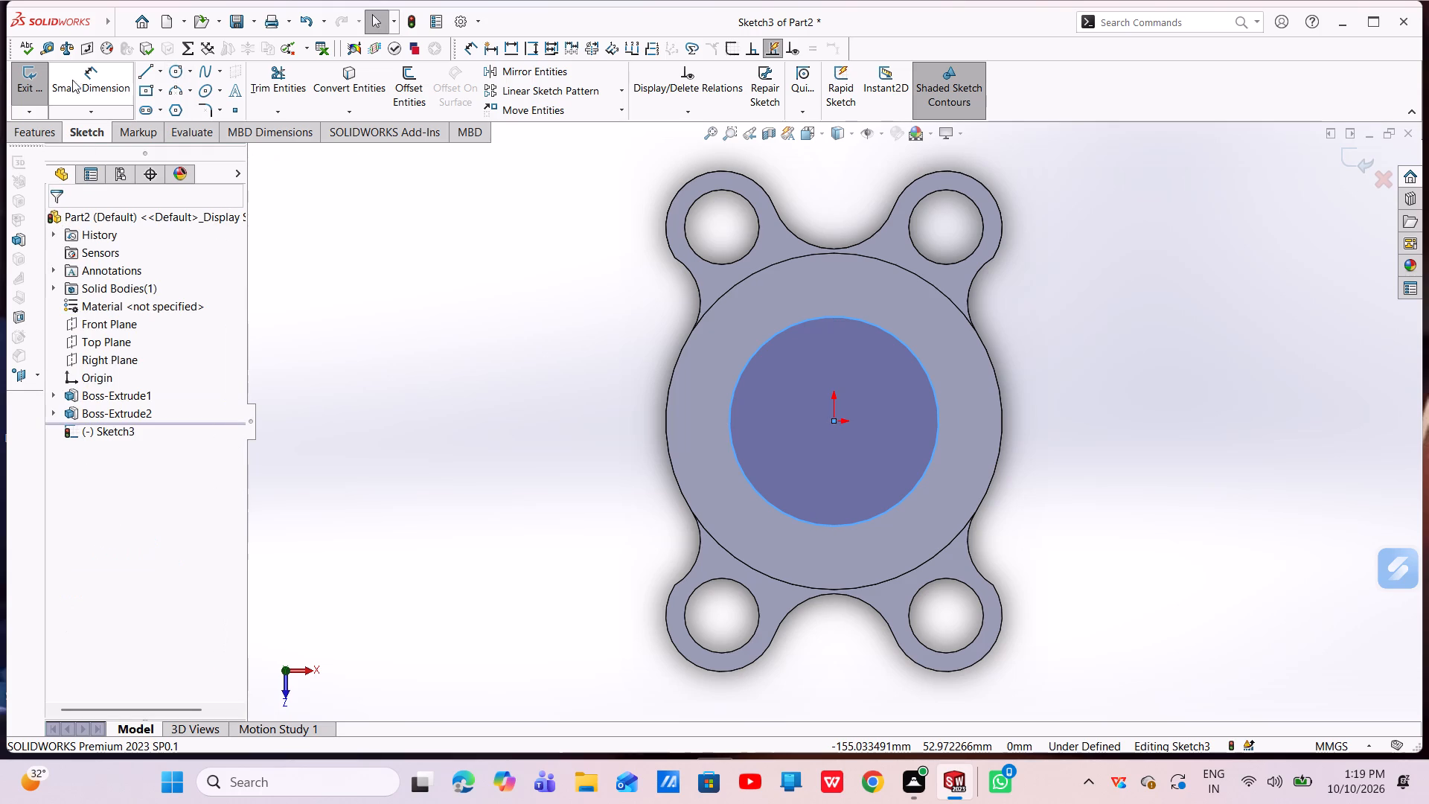
# Dimension the centre circle on the disc's top face to a 55 mm diameter.
pyautogui.click(80, 65)
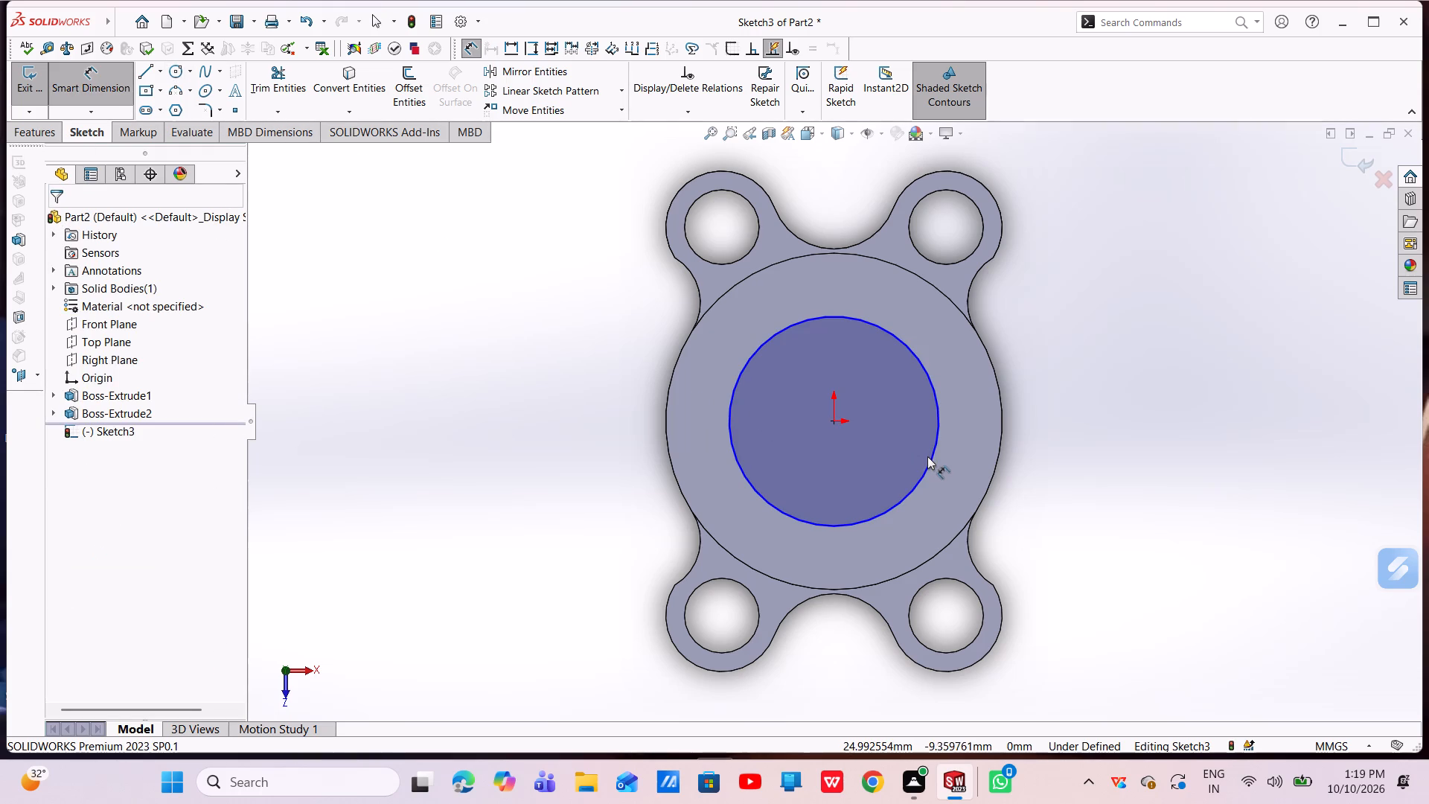
pyautogui.click(928, 460)
pyautogui.click(1142, 385)
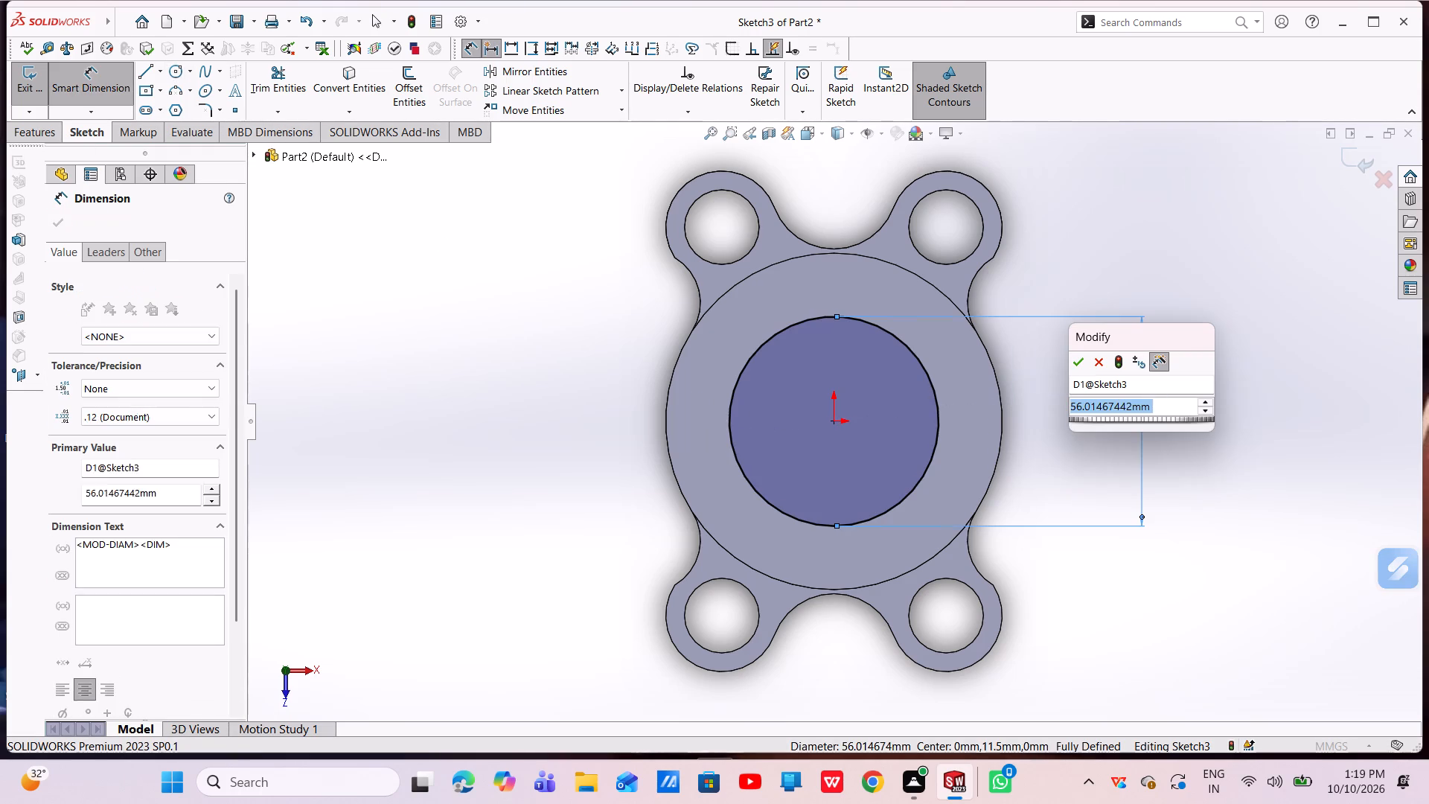
pyautogui.press('BackSpace')
pyautogui.write('55')
pyautogui.press('Return')
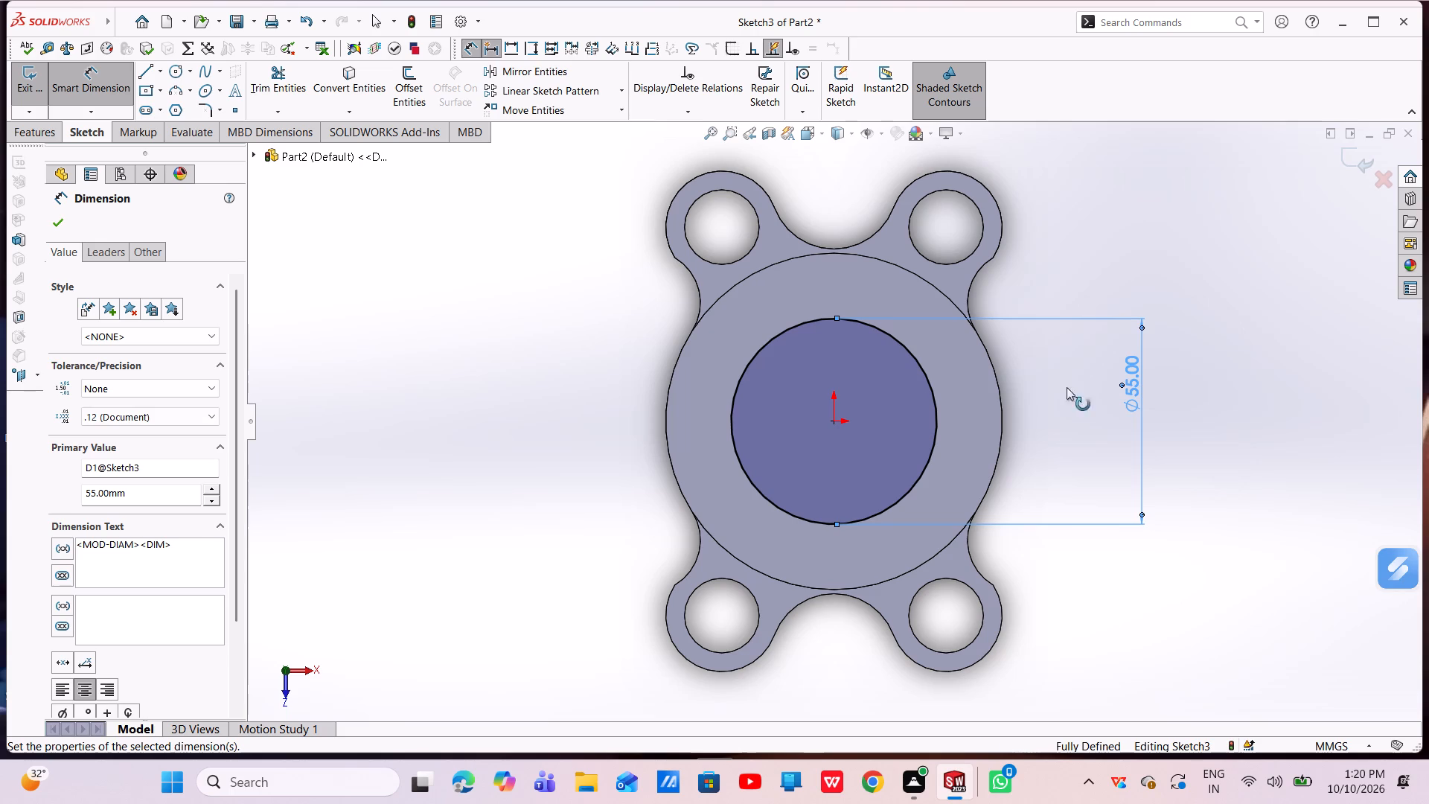
# Cut the 55 mm circle down through the disc and plate as a Blind extruded cut about 146 mm deep.
pyautogui.click(53, 229)
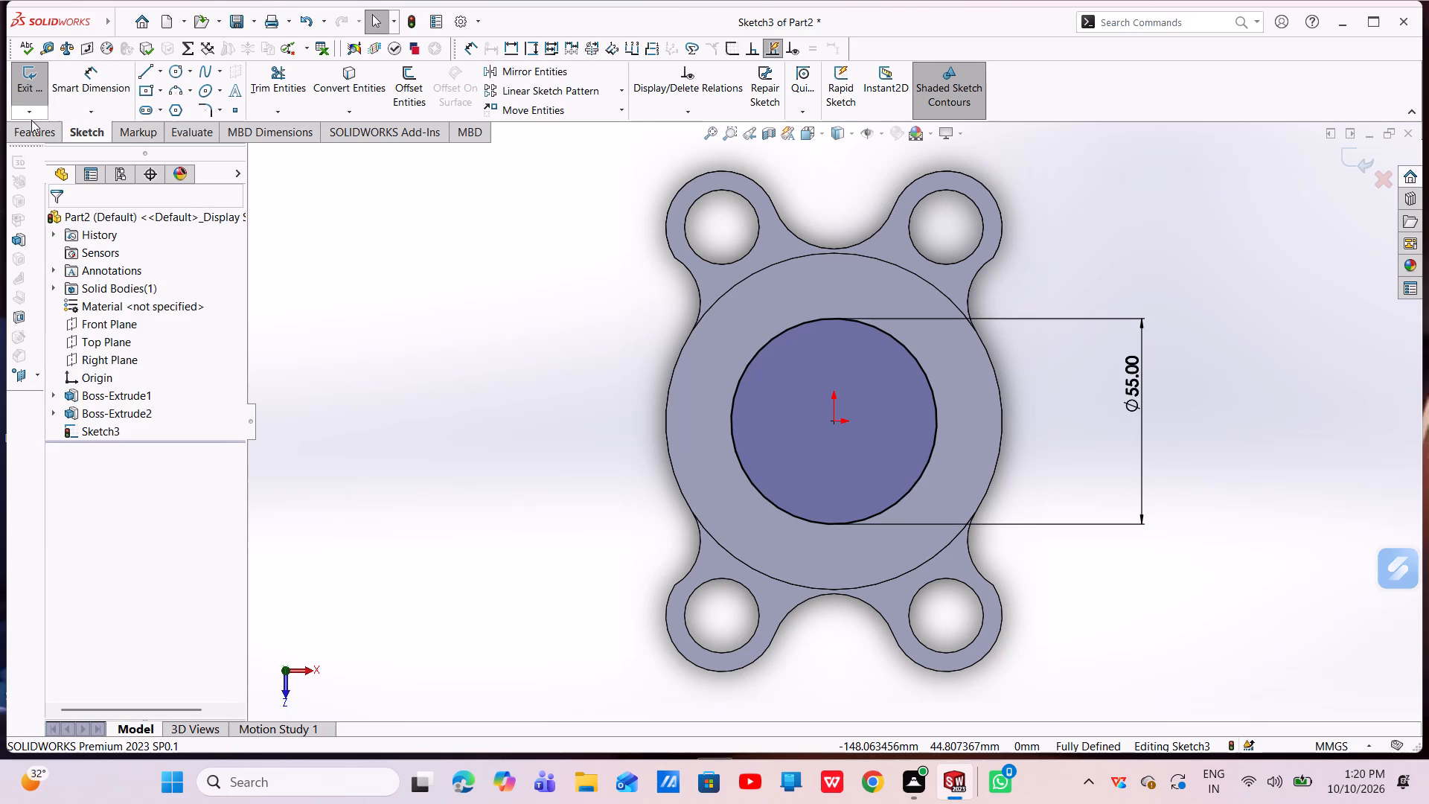
pyautogui.click(26, 135)
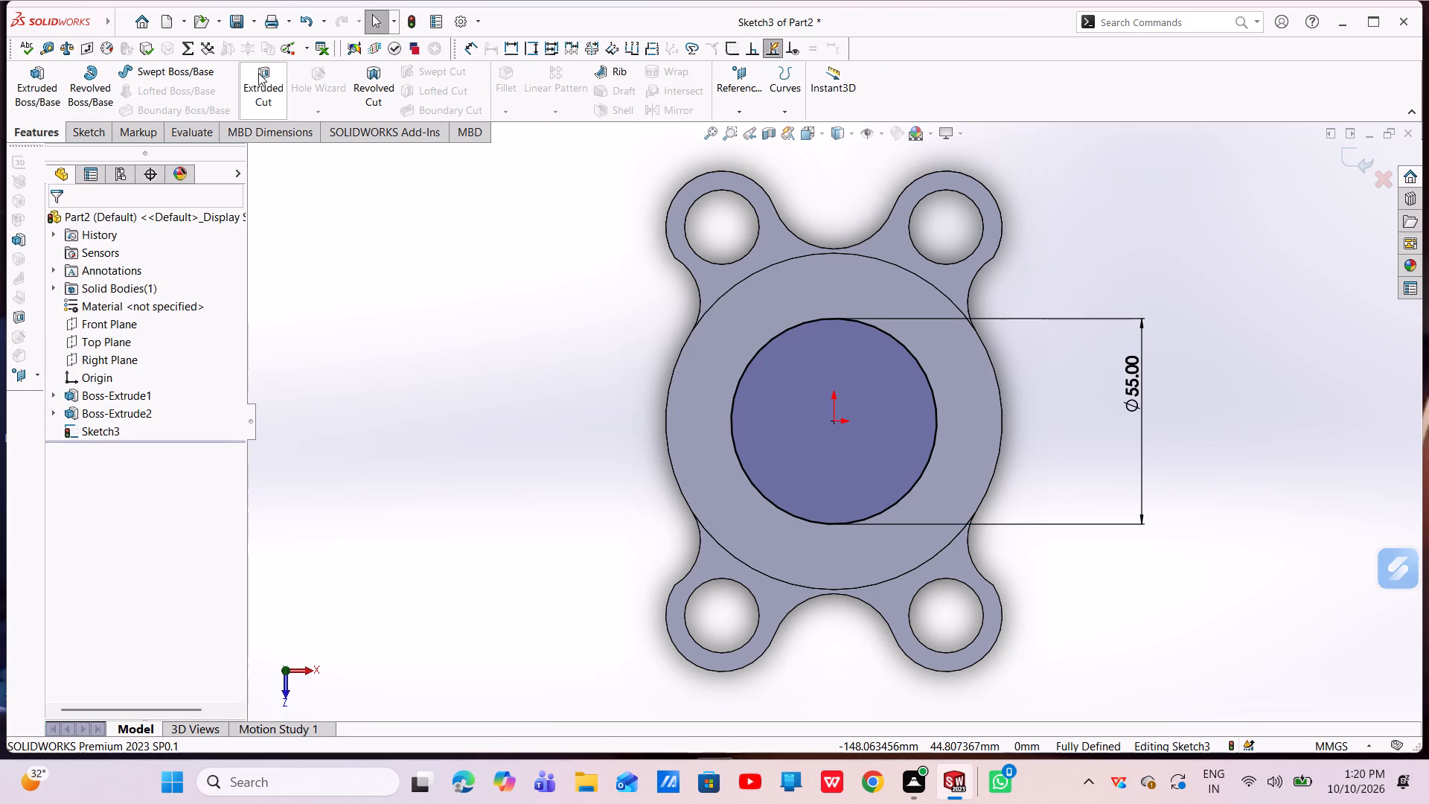
pyautogui.click(261, 74)
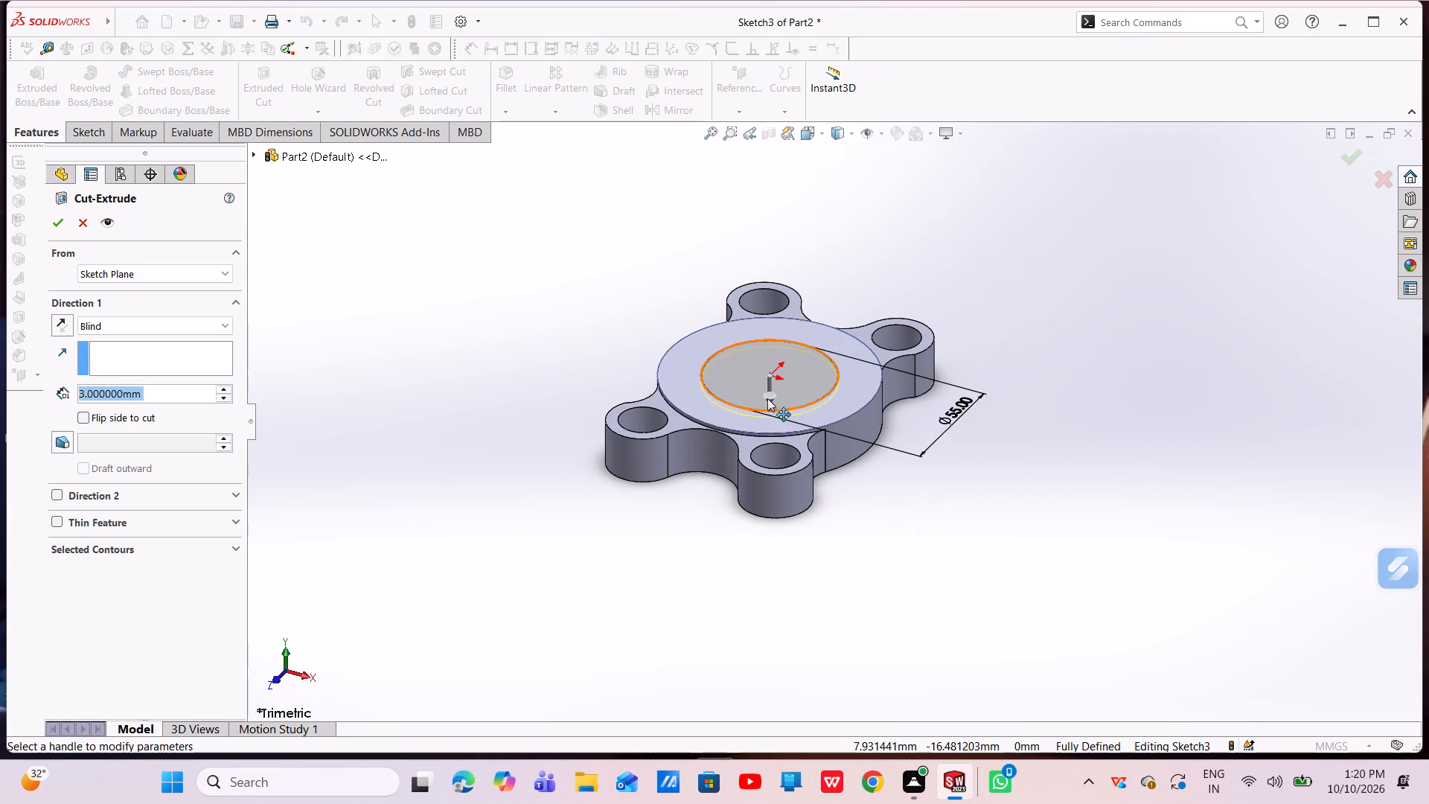
pyautogui.moveTo(767, 398); pyautogui.dragTo(789, 575)
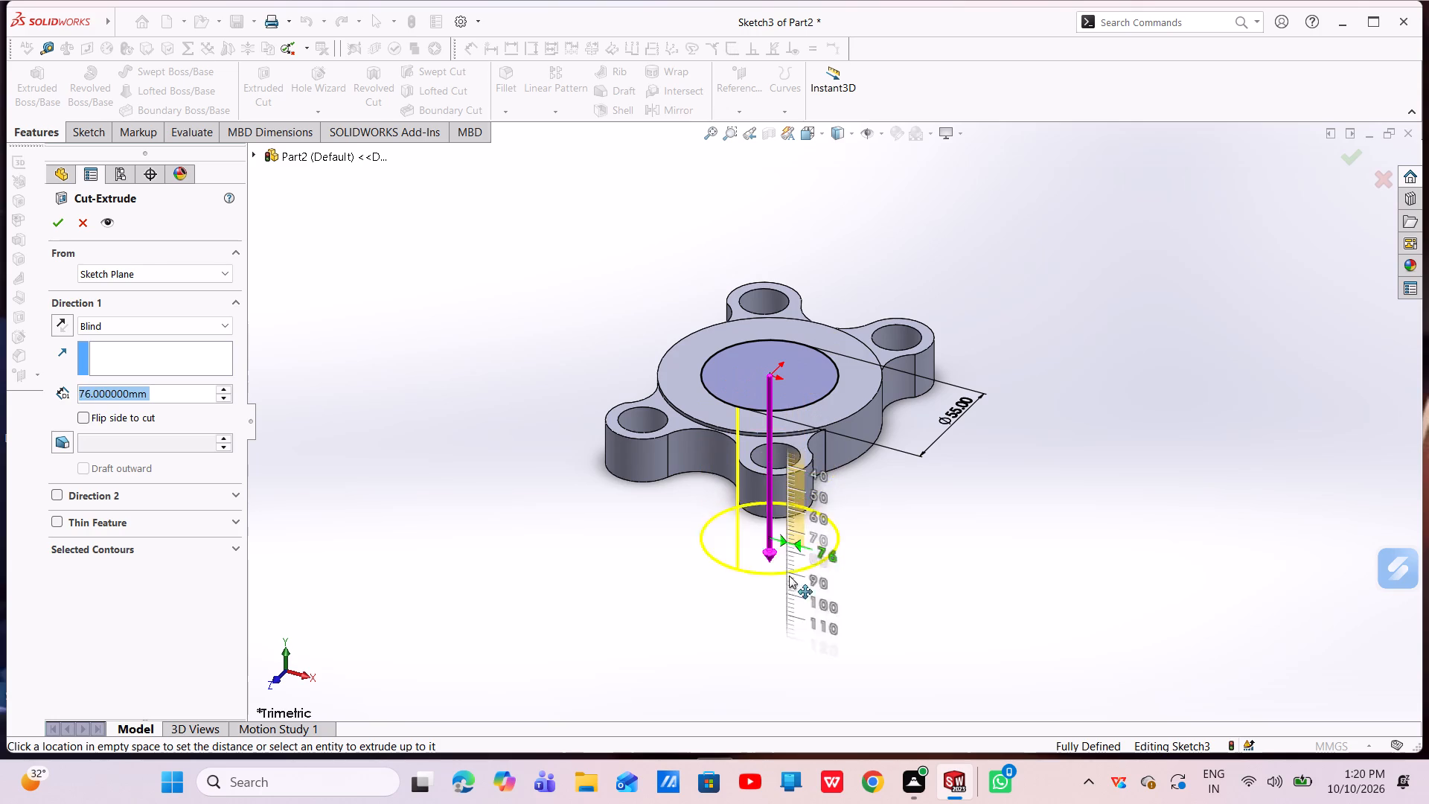
pyautogui.moveTo(789, 575); pyautogui.dragTo(790, 695)
pyautogui.click(67, 214)
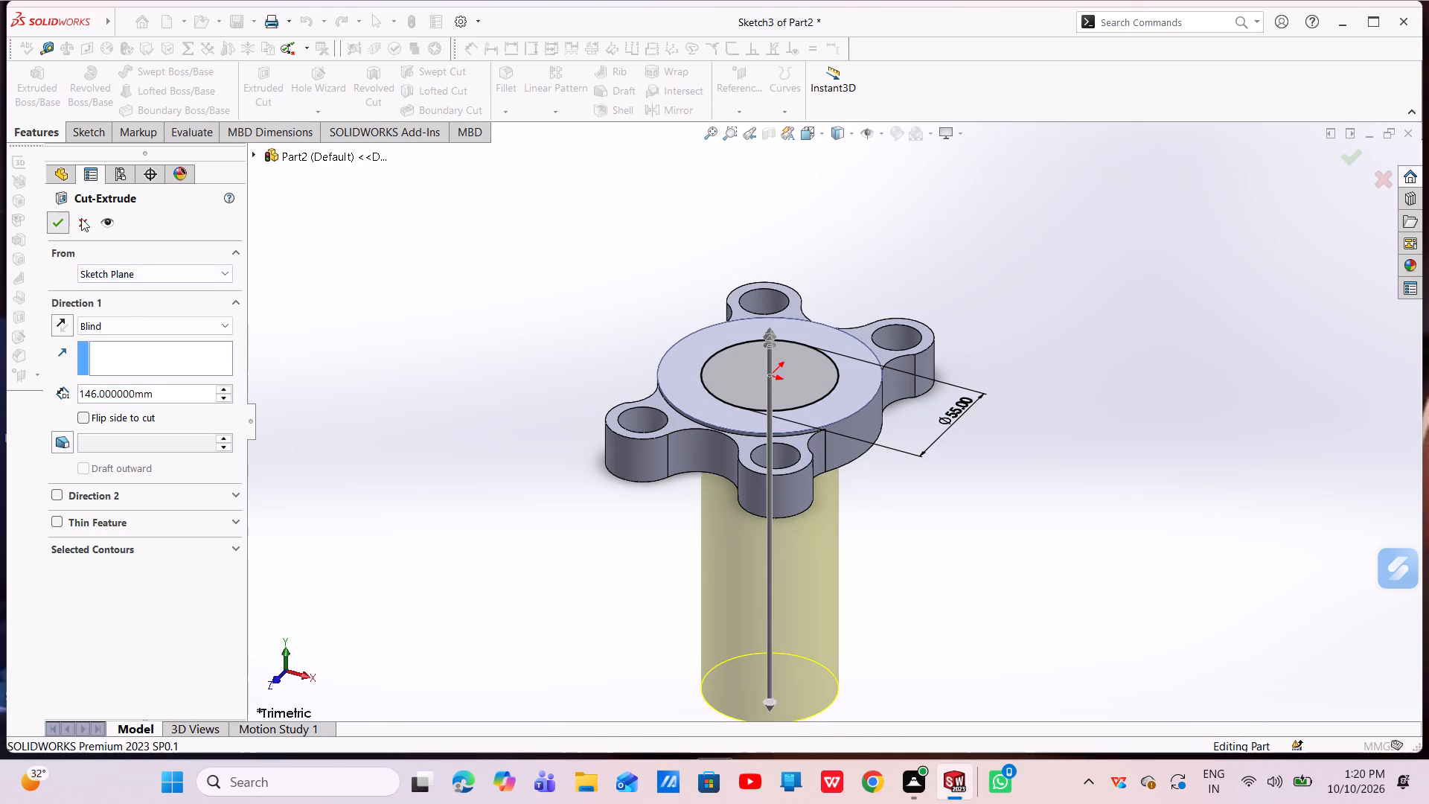
# Start a sketch on the raised disc's top face and show the first boss's profile sketch for reference.
pyautogui.scroll(2, 761, 355)
pyautogui.moveTo(761, 355); pyautogui.dragTo(765, 500, button='middle')
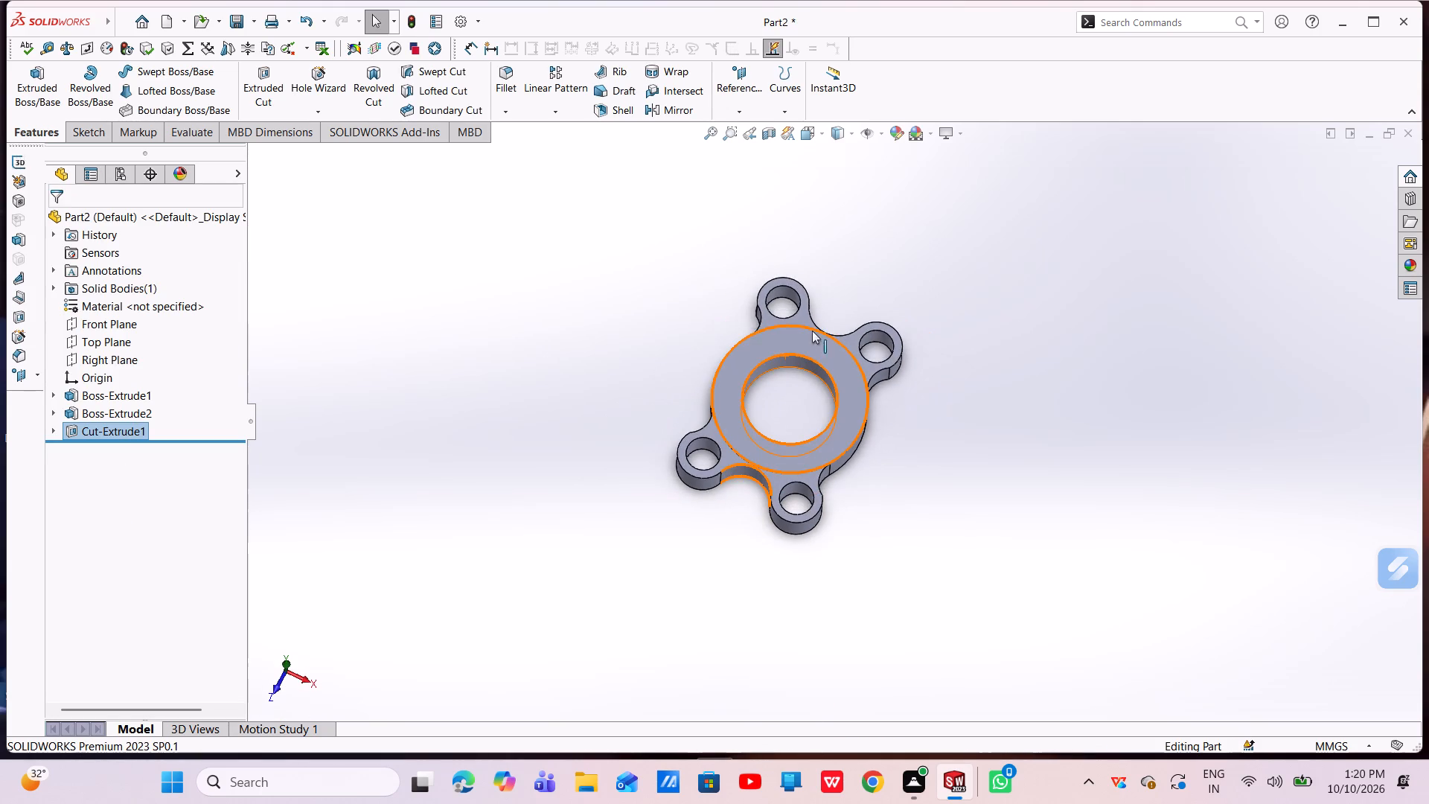
pyautogui.click(799, 339)
pyautogui.click(857, 296)
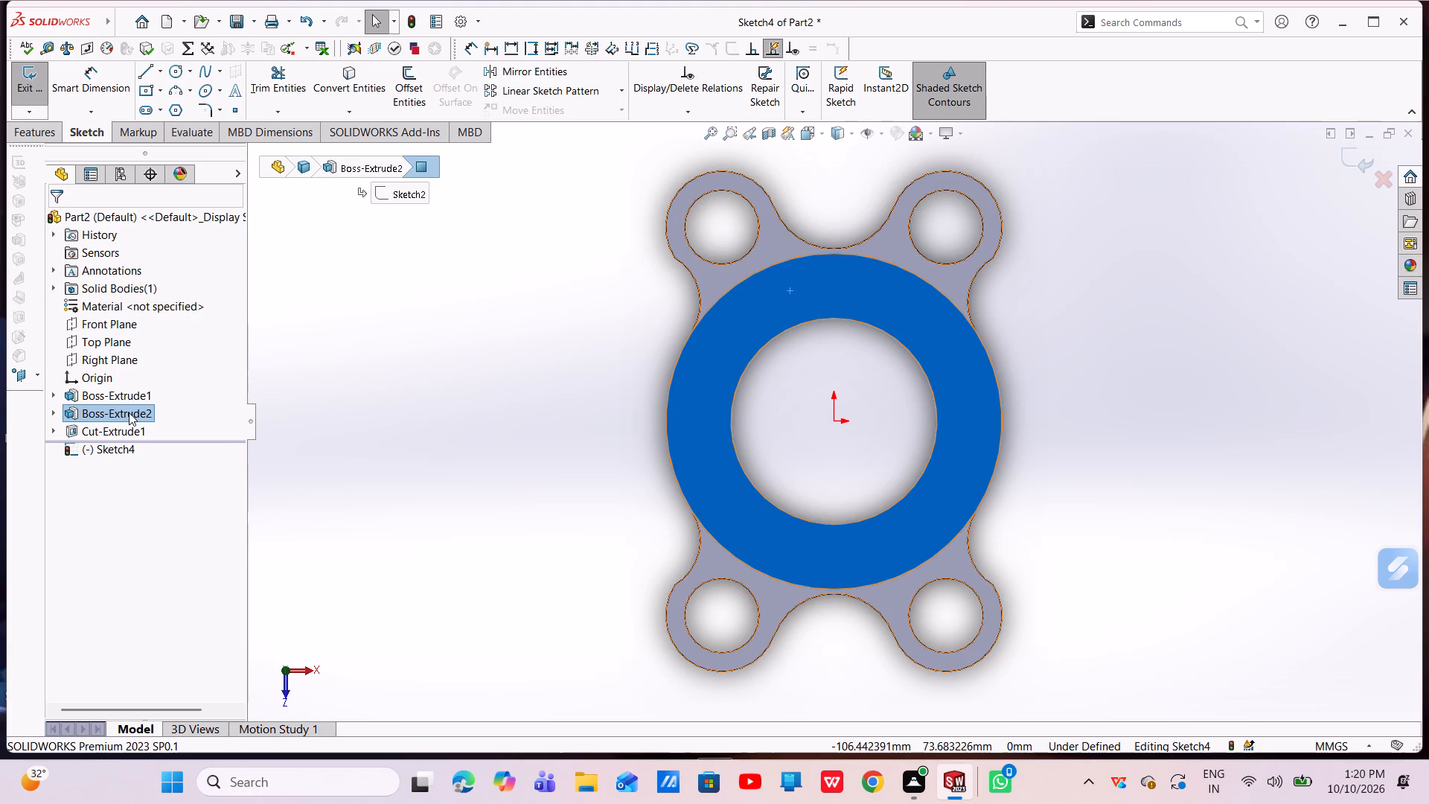
pyautogui.click(51, 395)
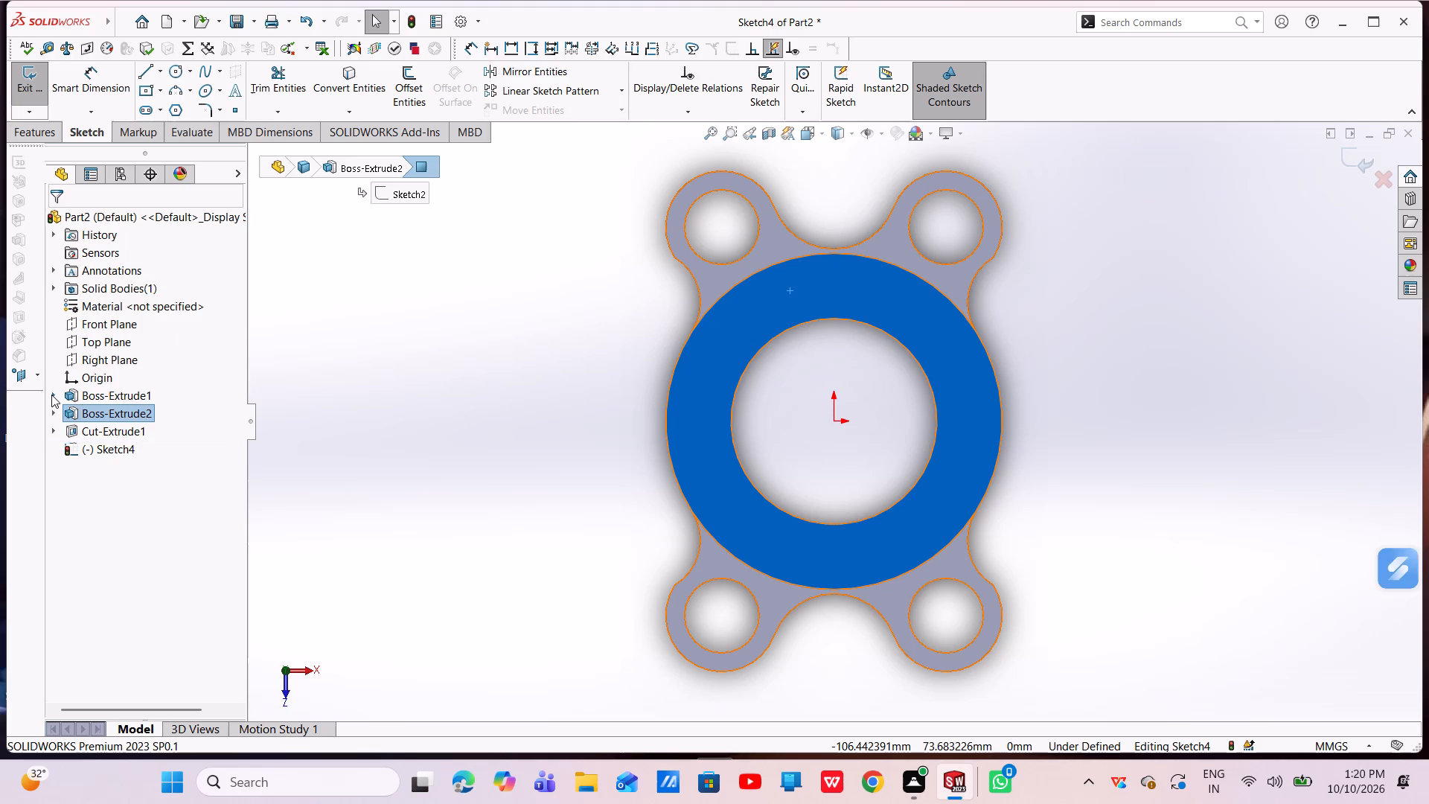
pyautogui.click(124, 414)
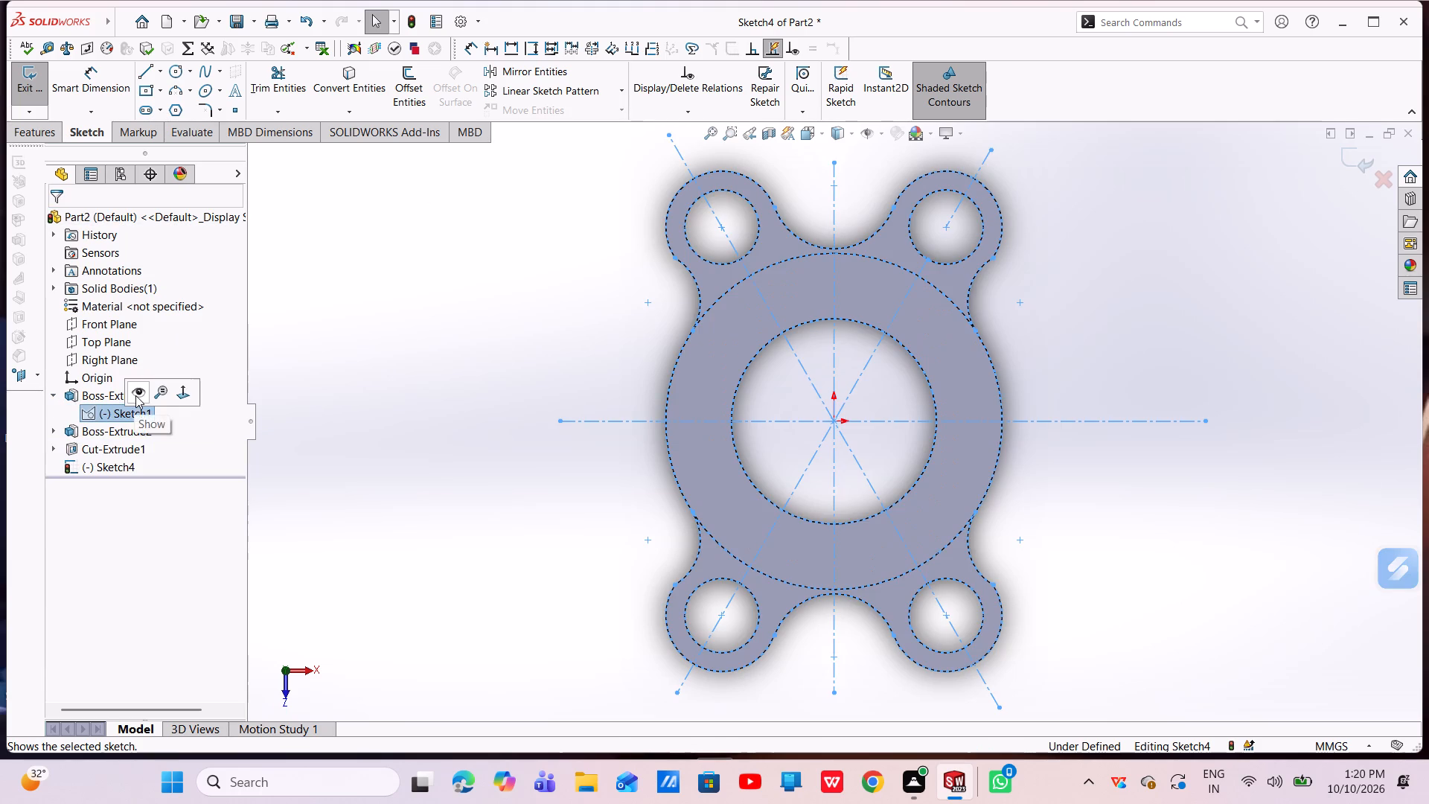
pyautogui.click(135, 395)
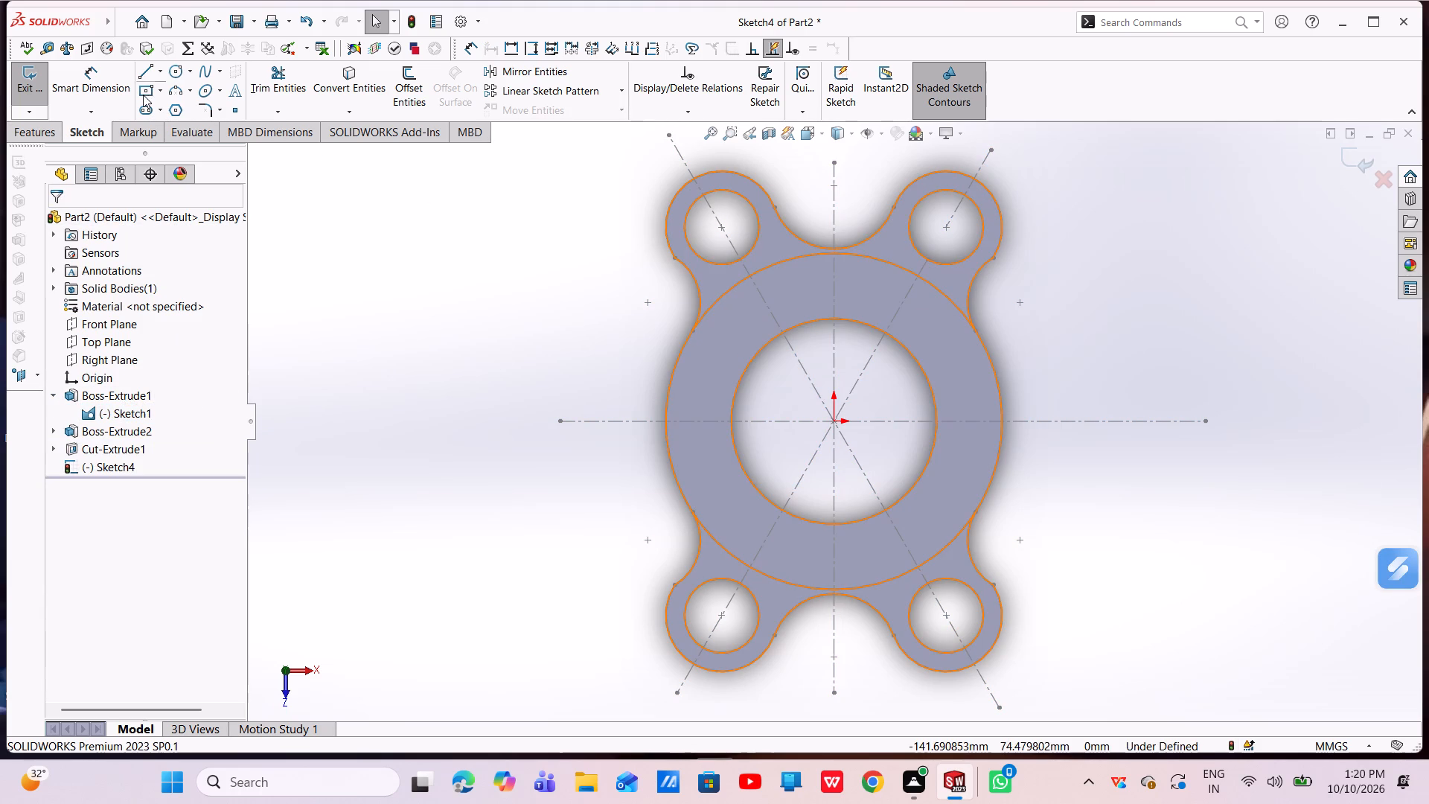
# Draw a vertical line about 17.5 mm long on the upper vertical centreline, from the disc's outer edge to the central hole's edge.
pyautogui.click(144, 69)
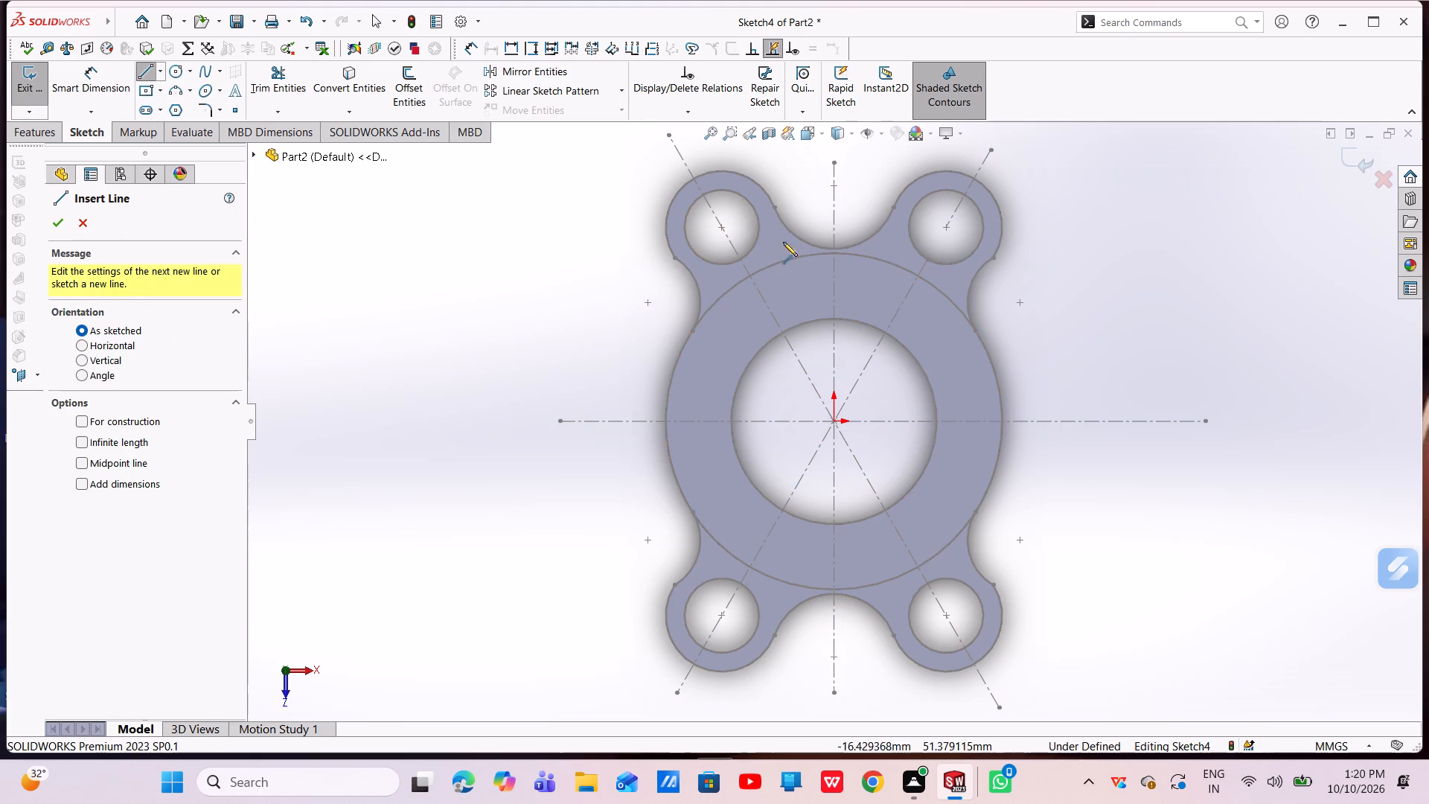
pyautogui.click(834, 253)
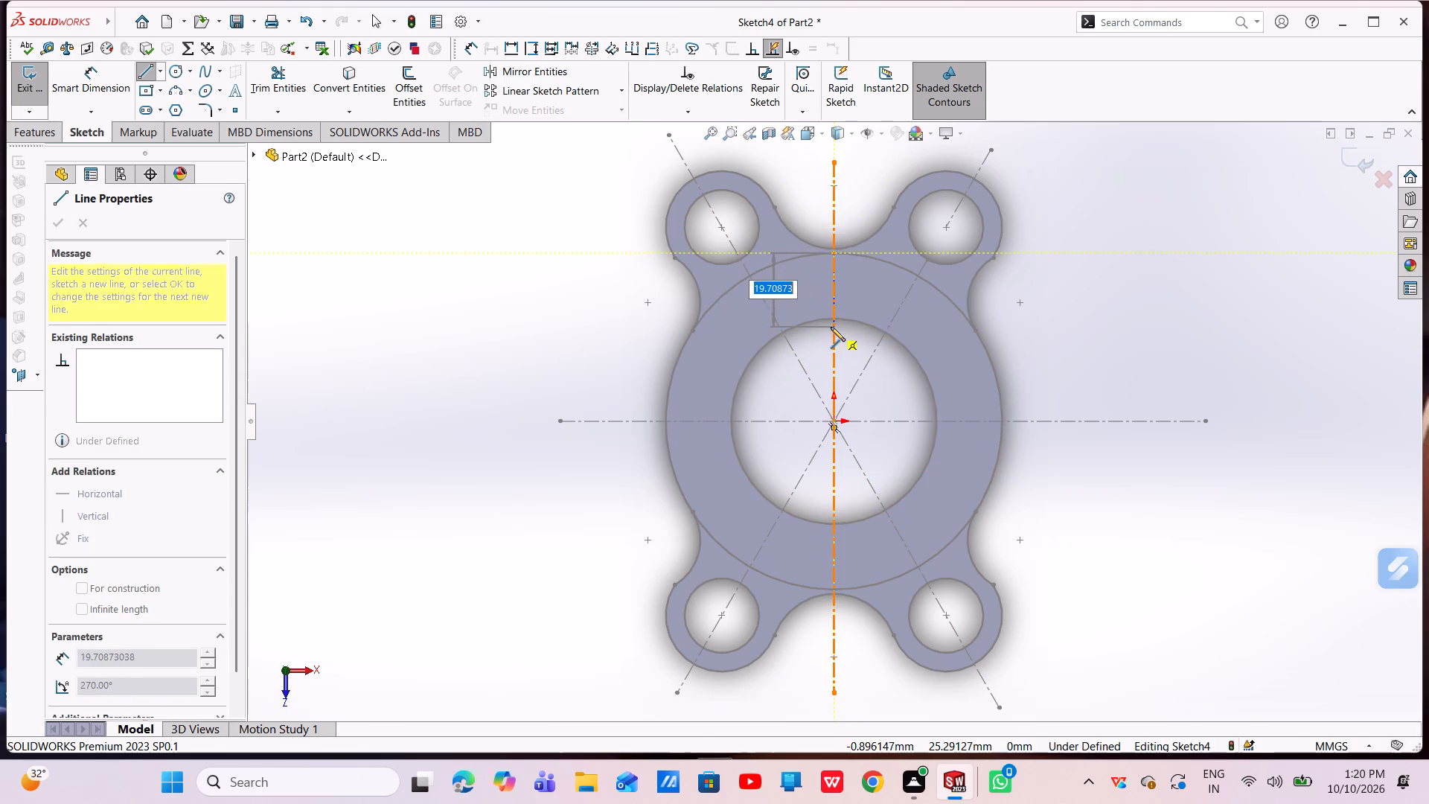
pyautogui.click(834, 319)
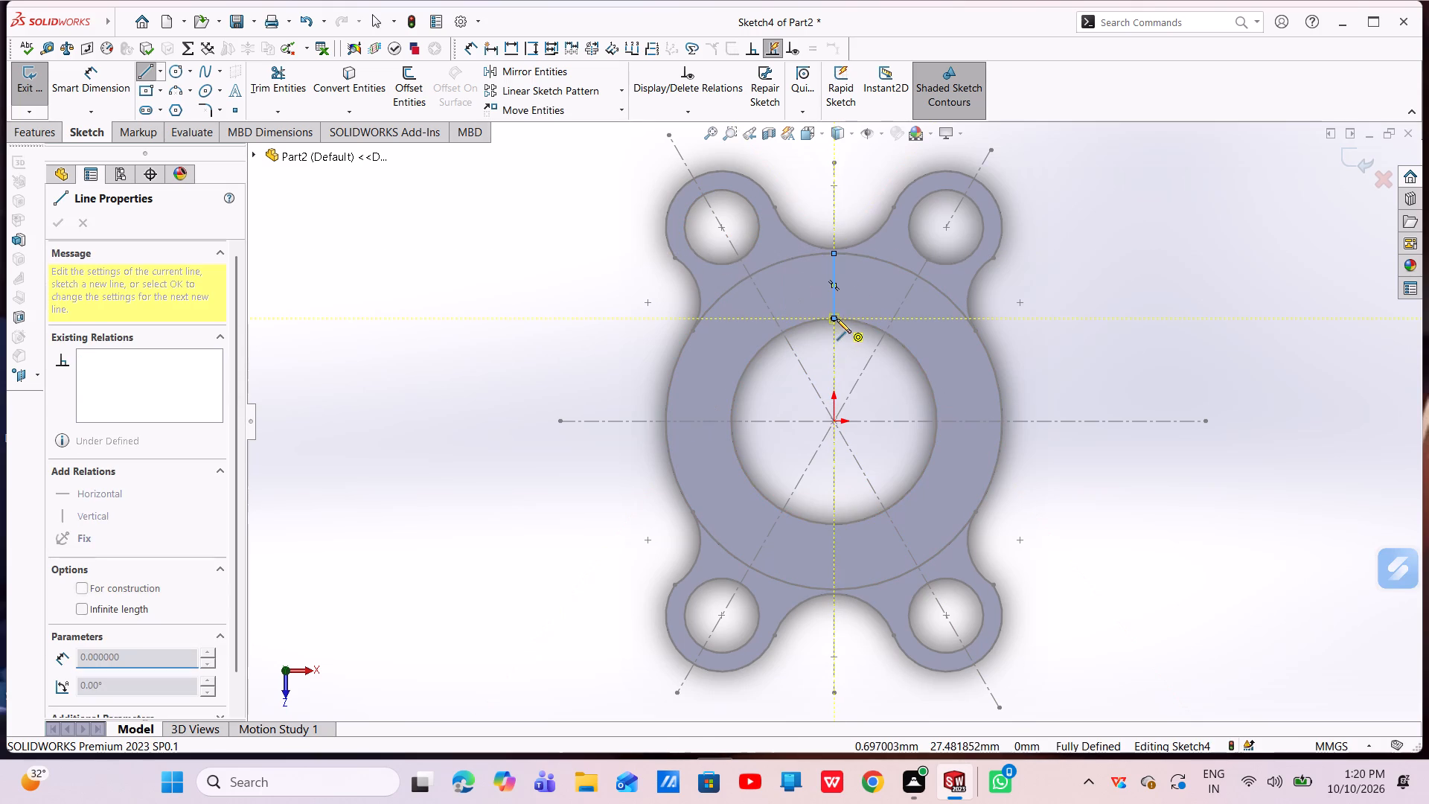
pyautogui.press('Escape')
pyautogui.press('Escape')
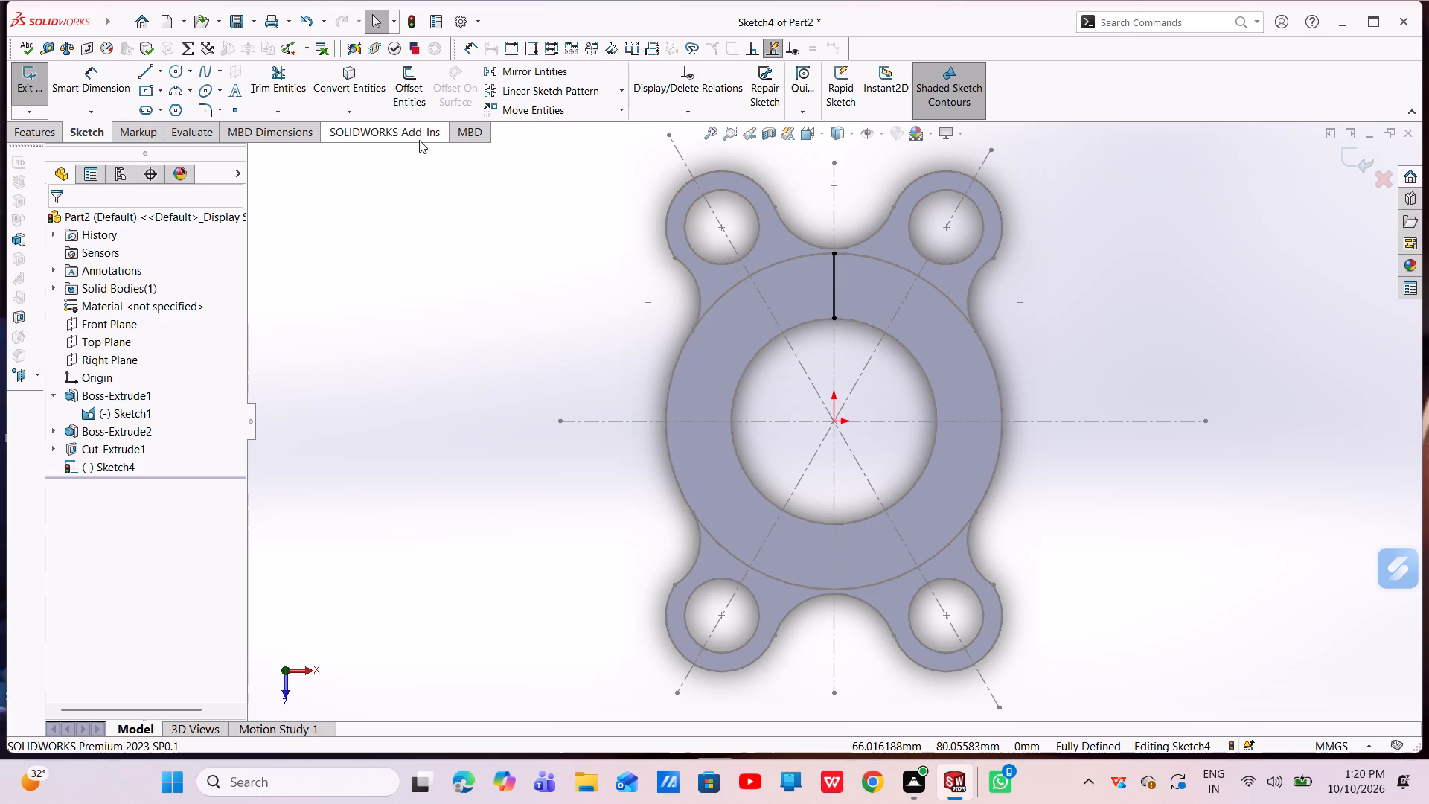
# Offset the vertical line 4 mm to each side, with dimensions added.
pyautogui.click(395, 92)
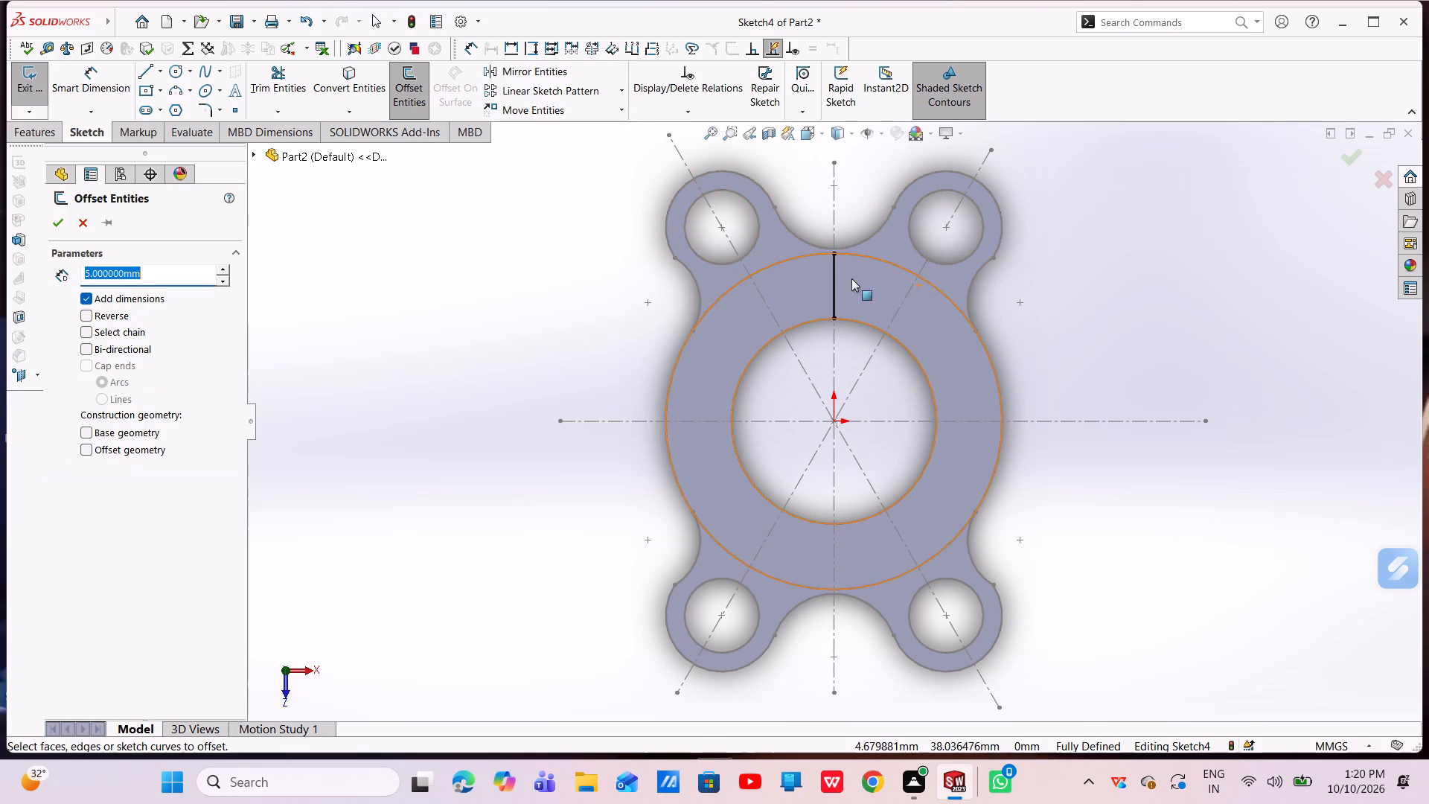
pyautogui.click(832, 277)
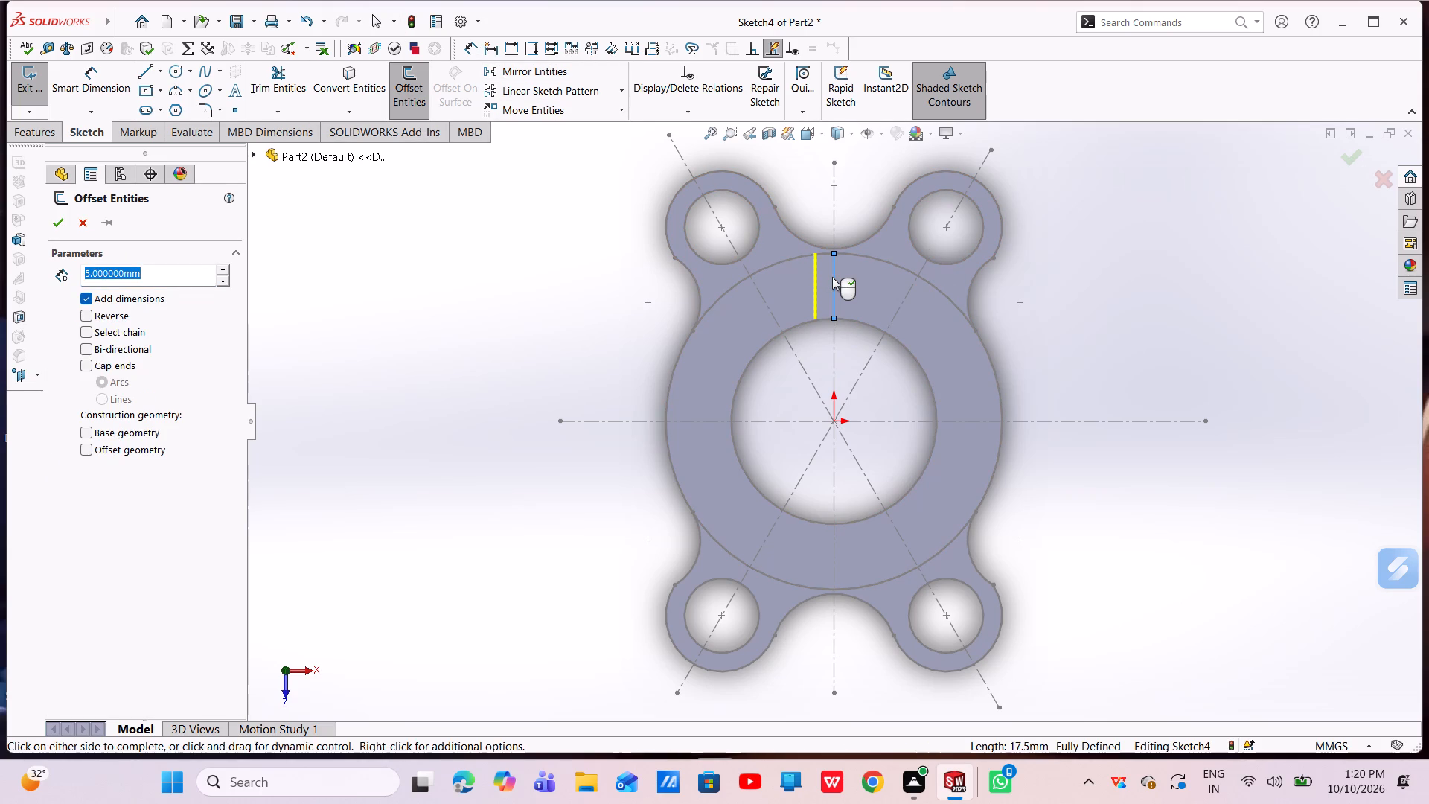
pyautogui.press('BackSpace')
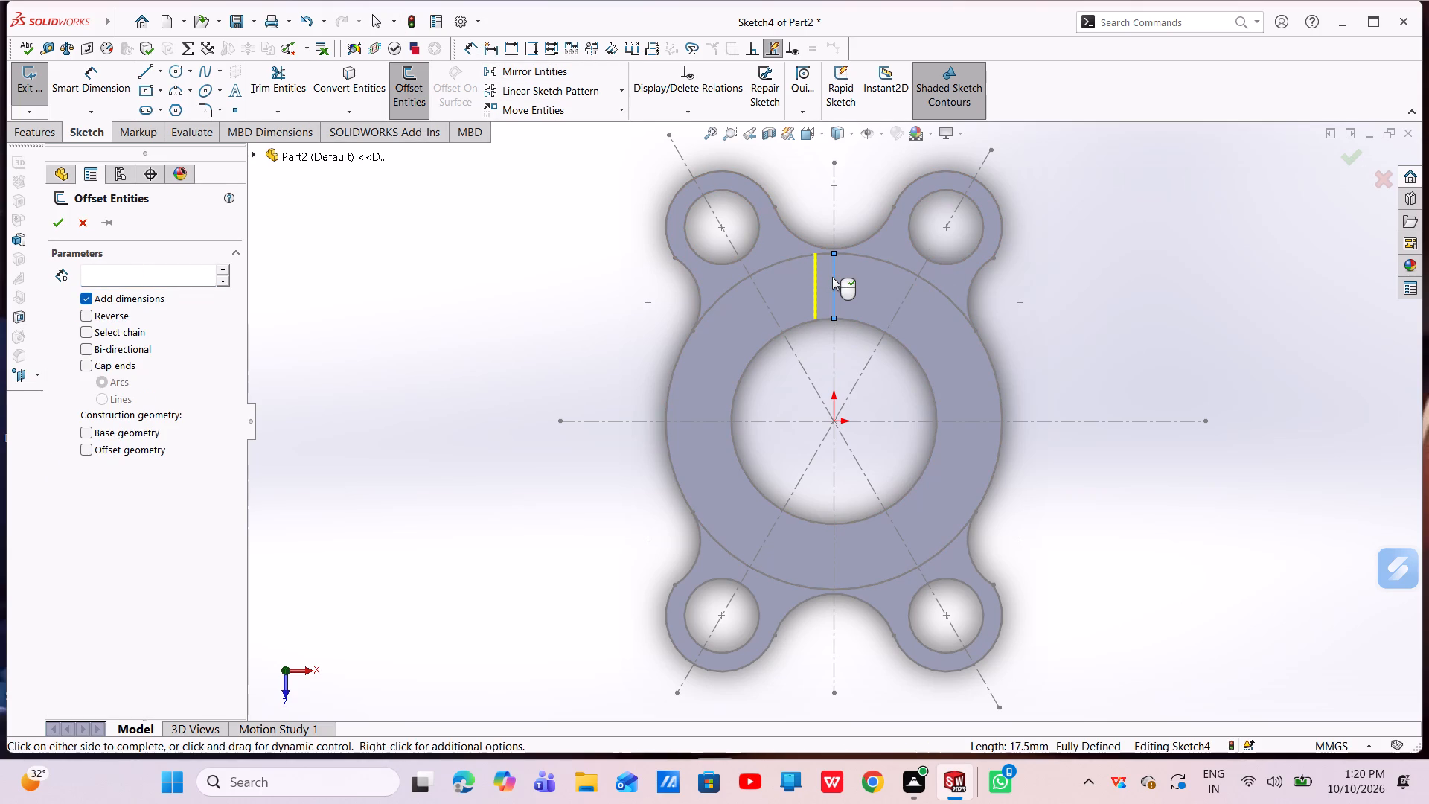
pyautogui.press('4')
pyautogui.press('Return')
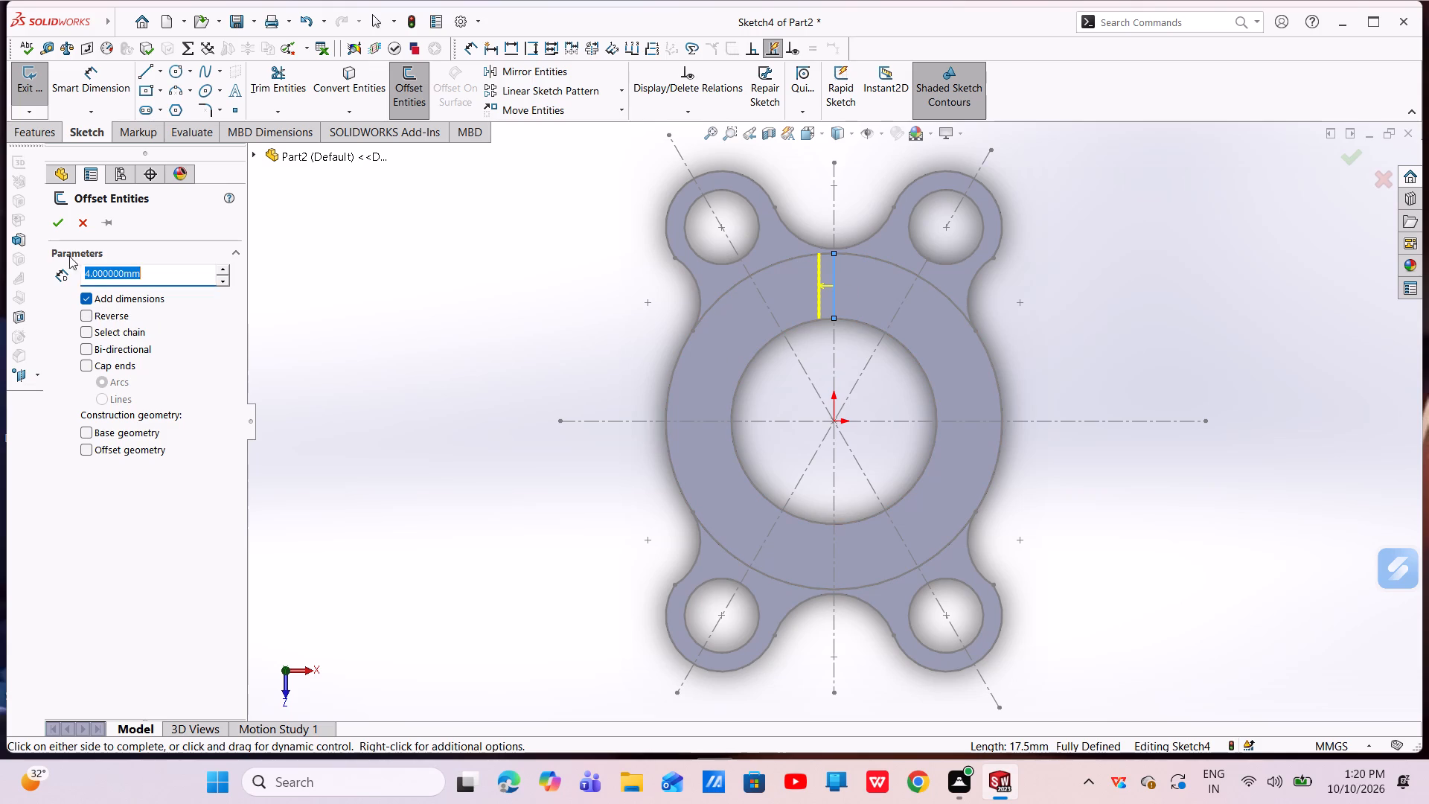
pyautogui.click(62, 231)
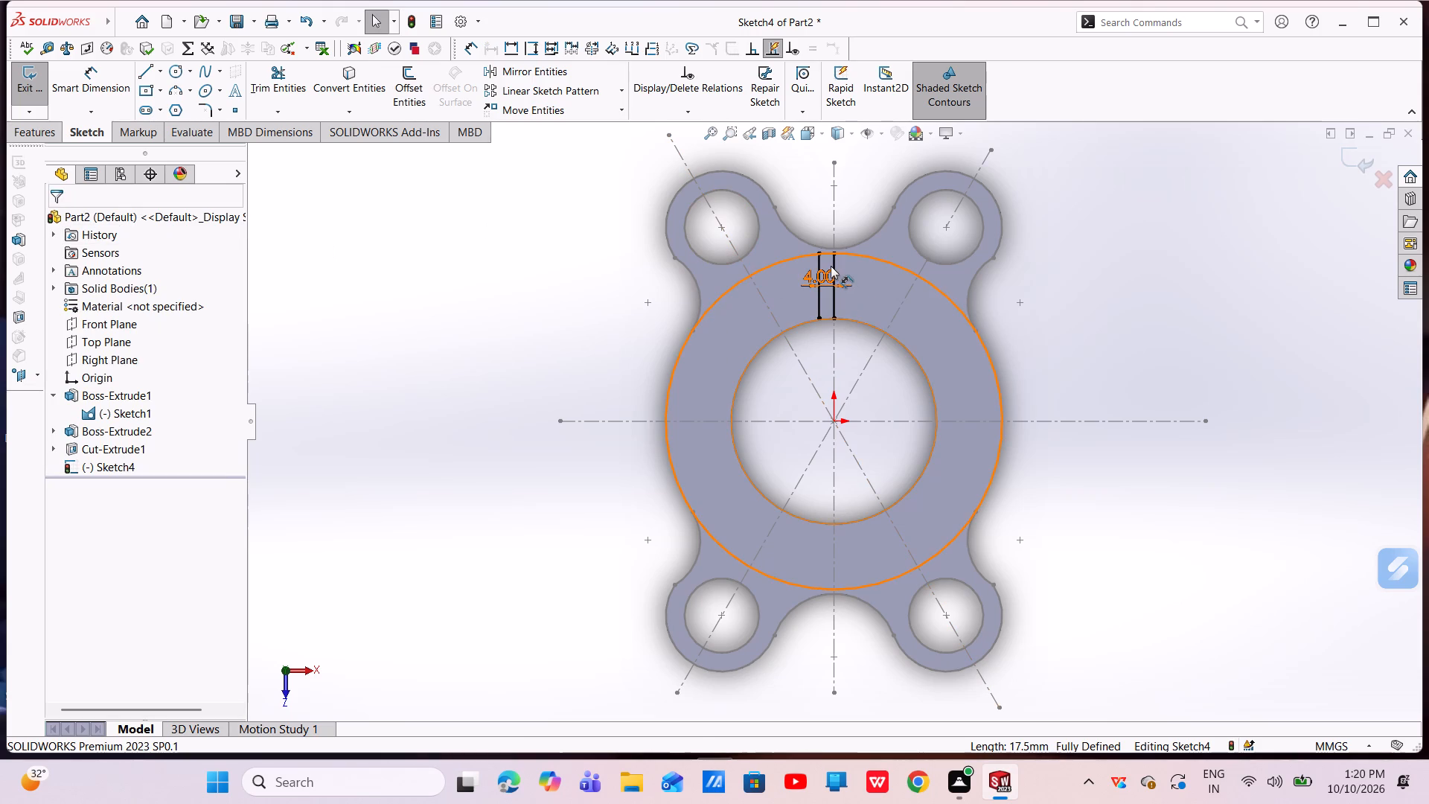
pyautogui.click(398, 82)
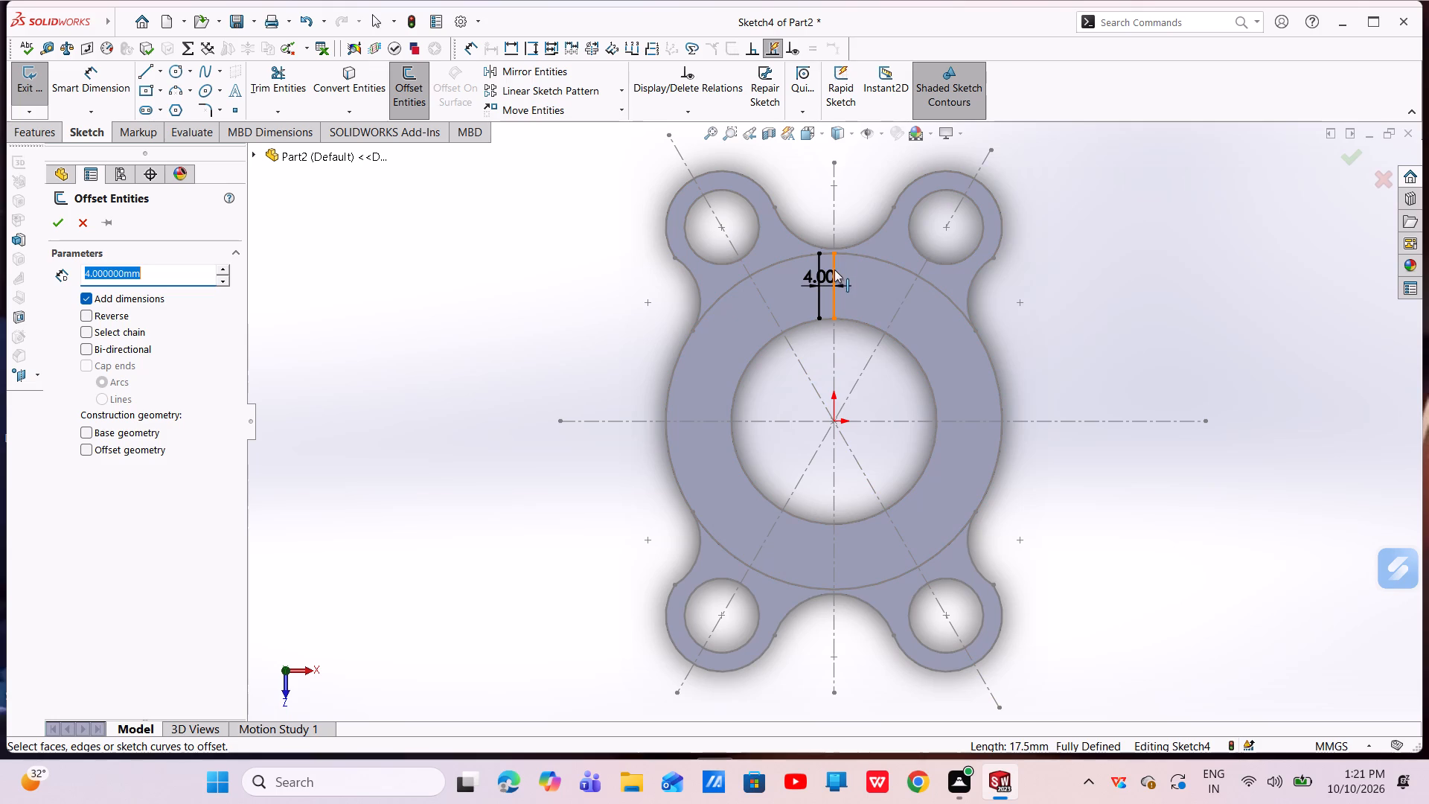
pyautogui.click(834, 271)
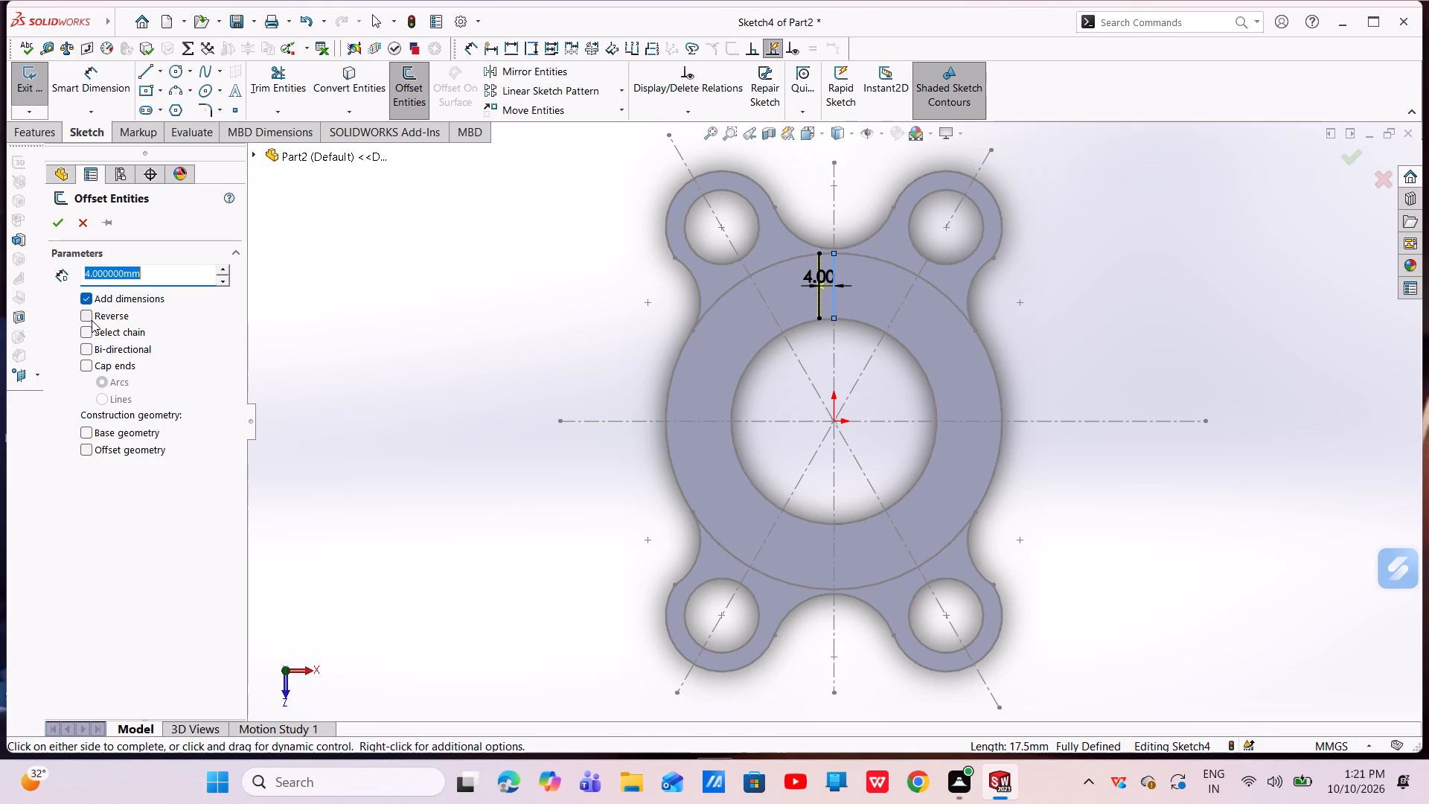
pyautogui.click(92, 320)
pyautogui.click(52, 226)
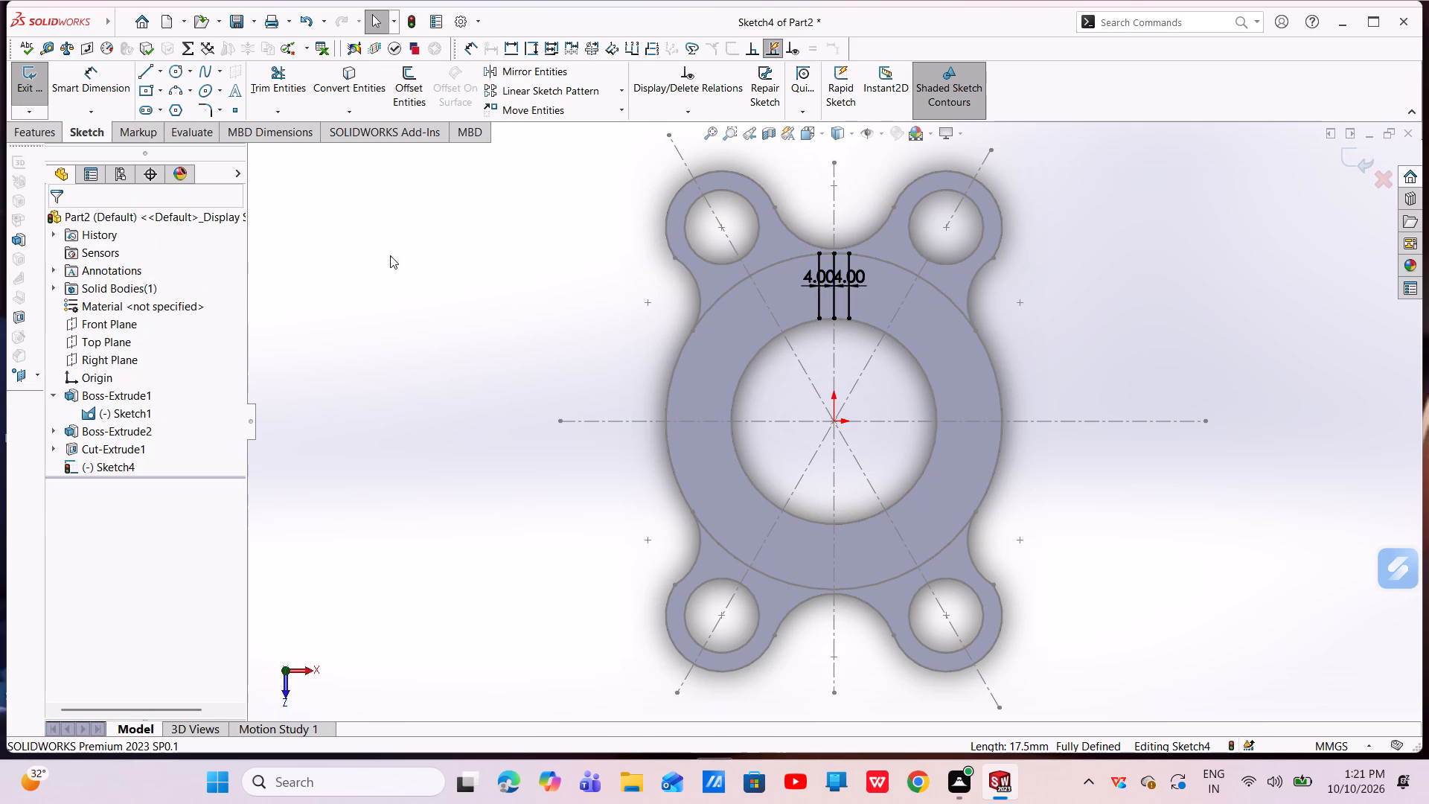
# Delete the middle line between the two offset lines.
pyautogui.scroll(-4, 724, 280)
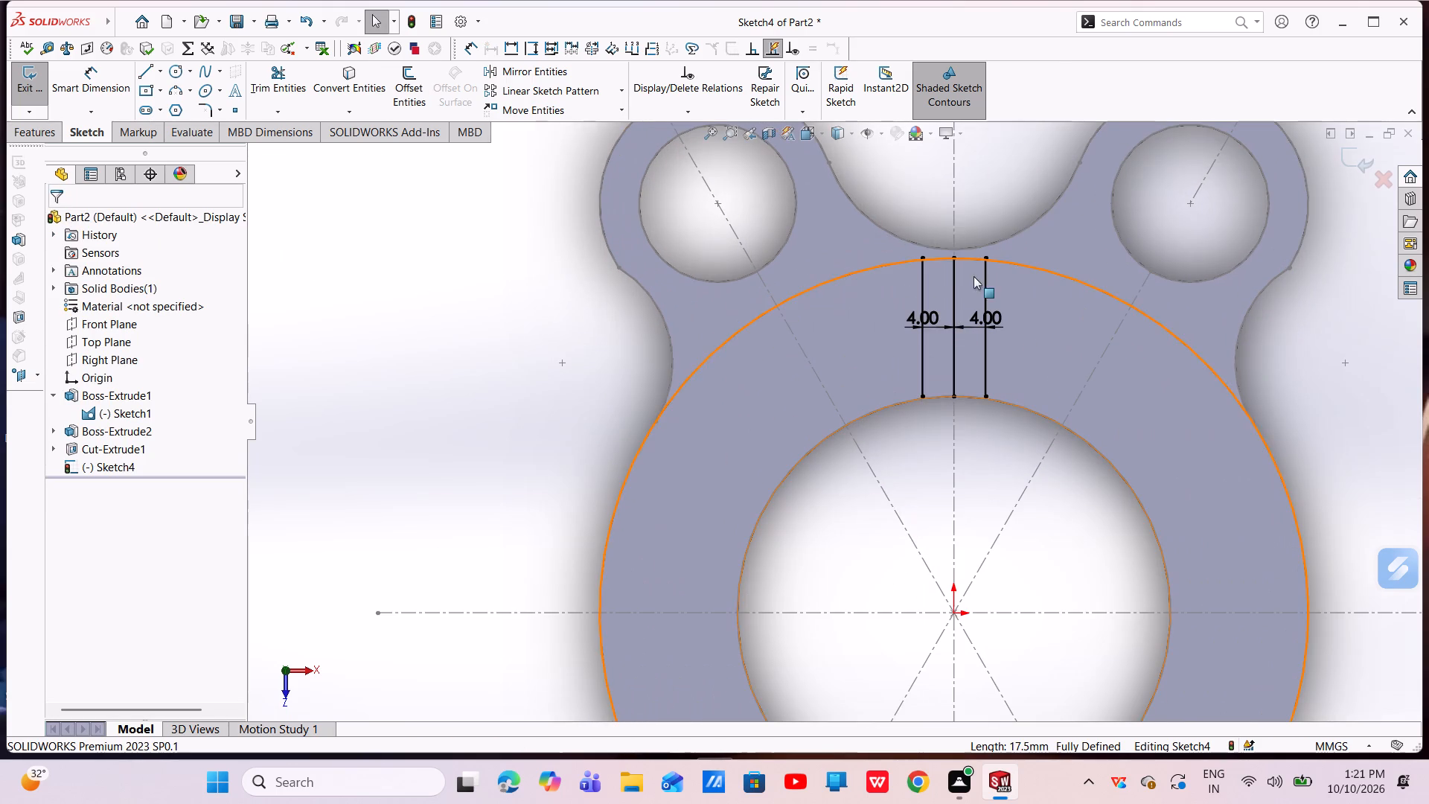
pyautogui.click(950, 296)
pyautogui.rightClick(950, 296)
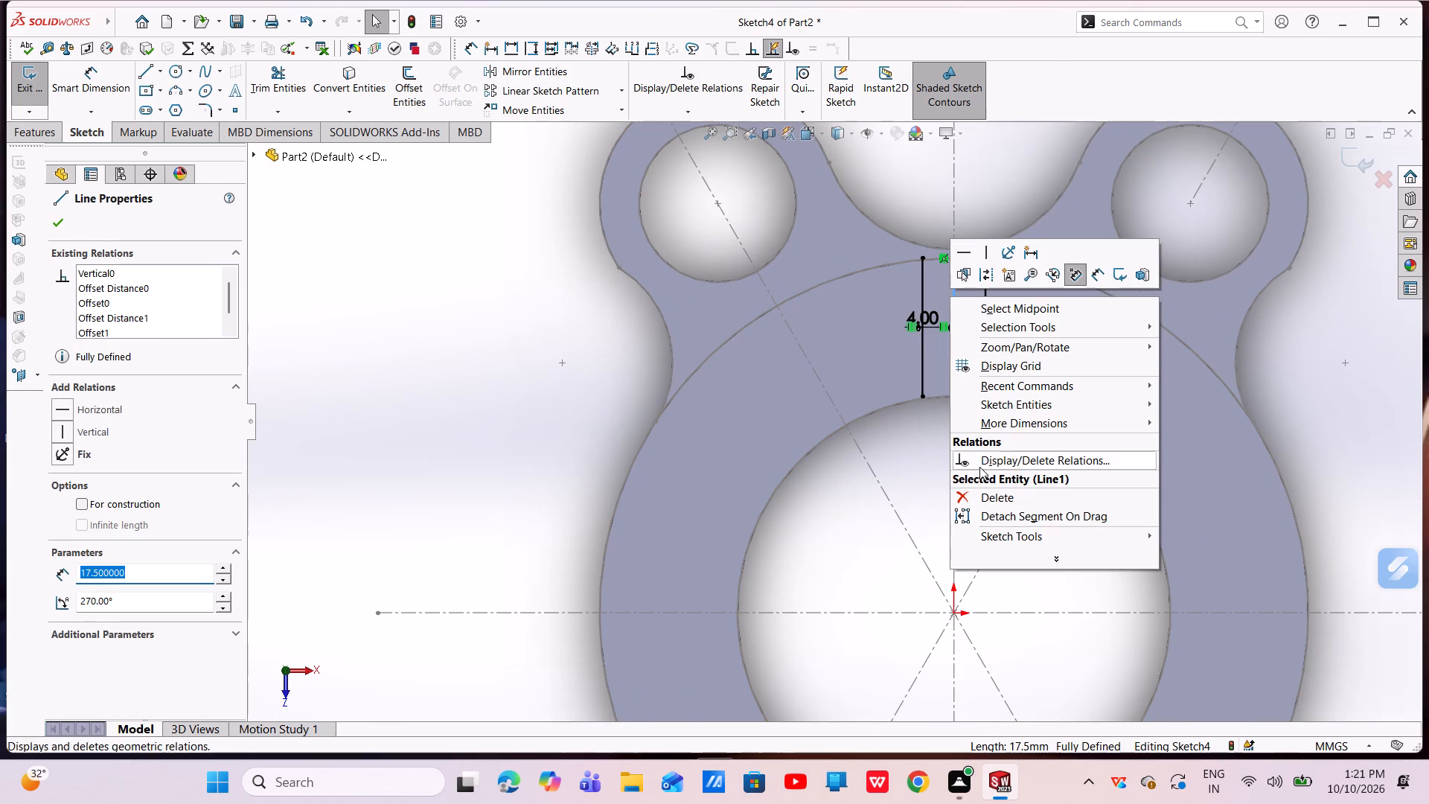
pyautogui.click(987, 501)
# Convert the 90 mm outer circle into the current sketch.
pyautogui.scroll(4, 991, 403)
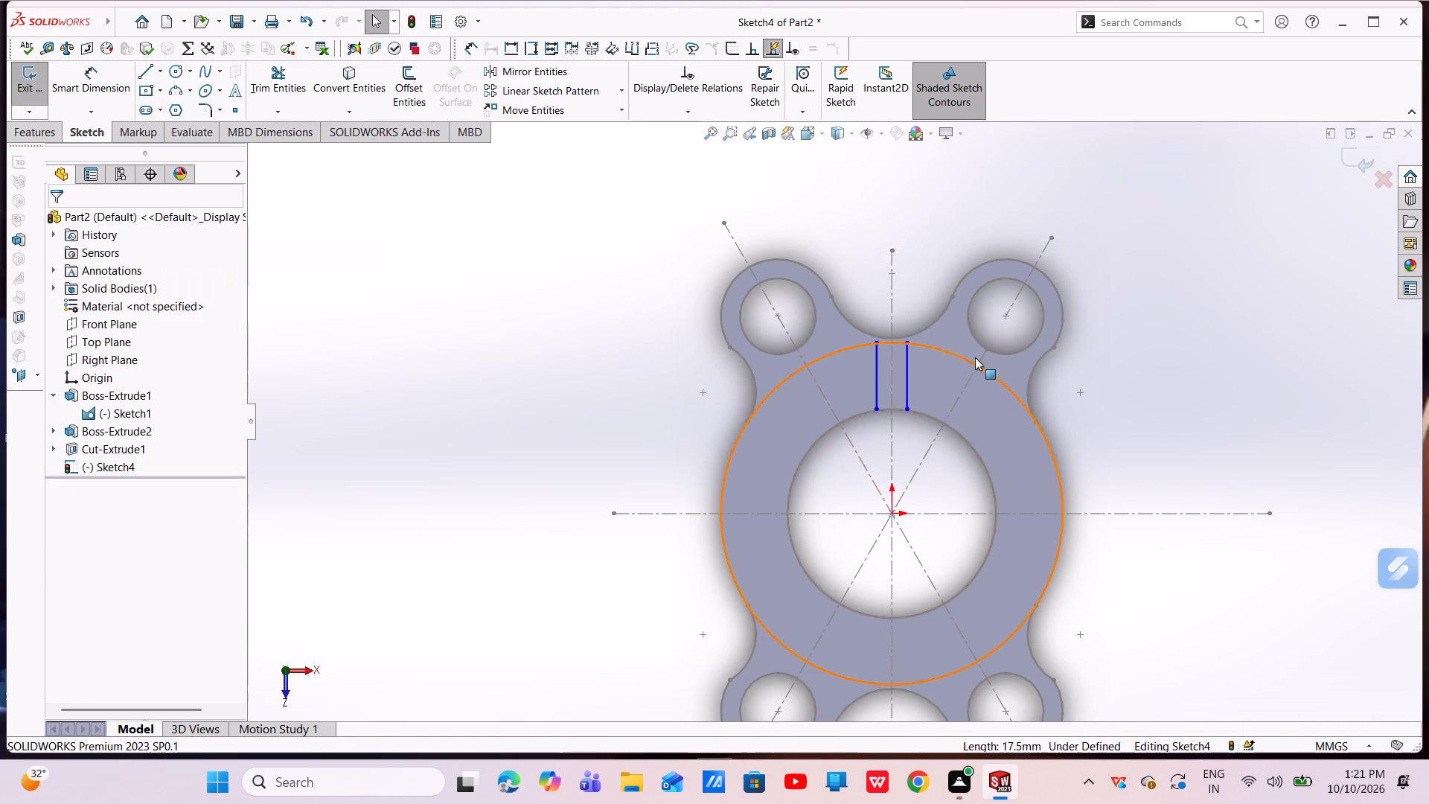
pyautogui.click(942, 348)
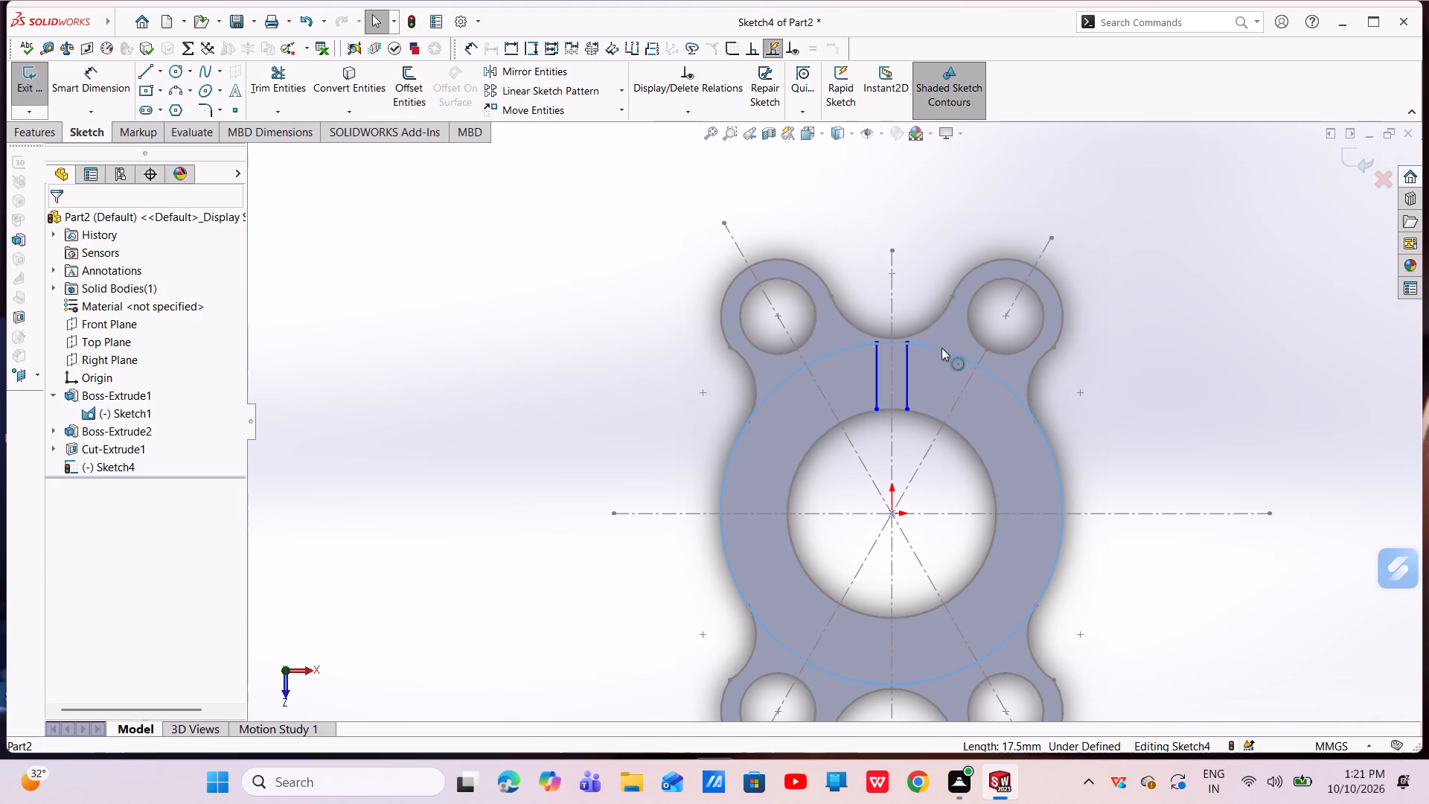
pyautogui.click(364, 83)
pyautogui.press('Escape')
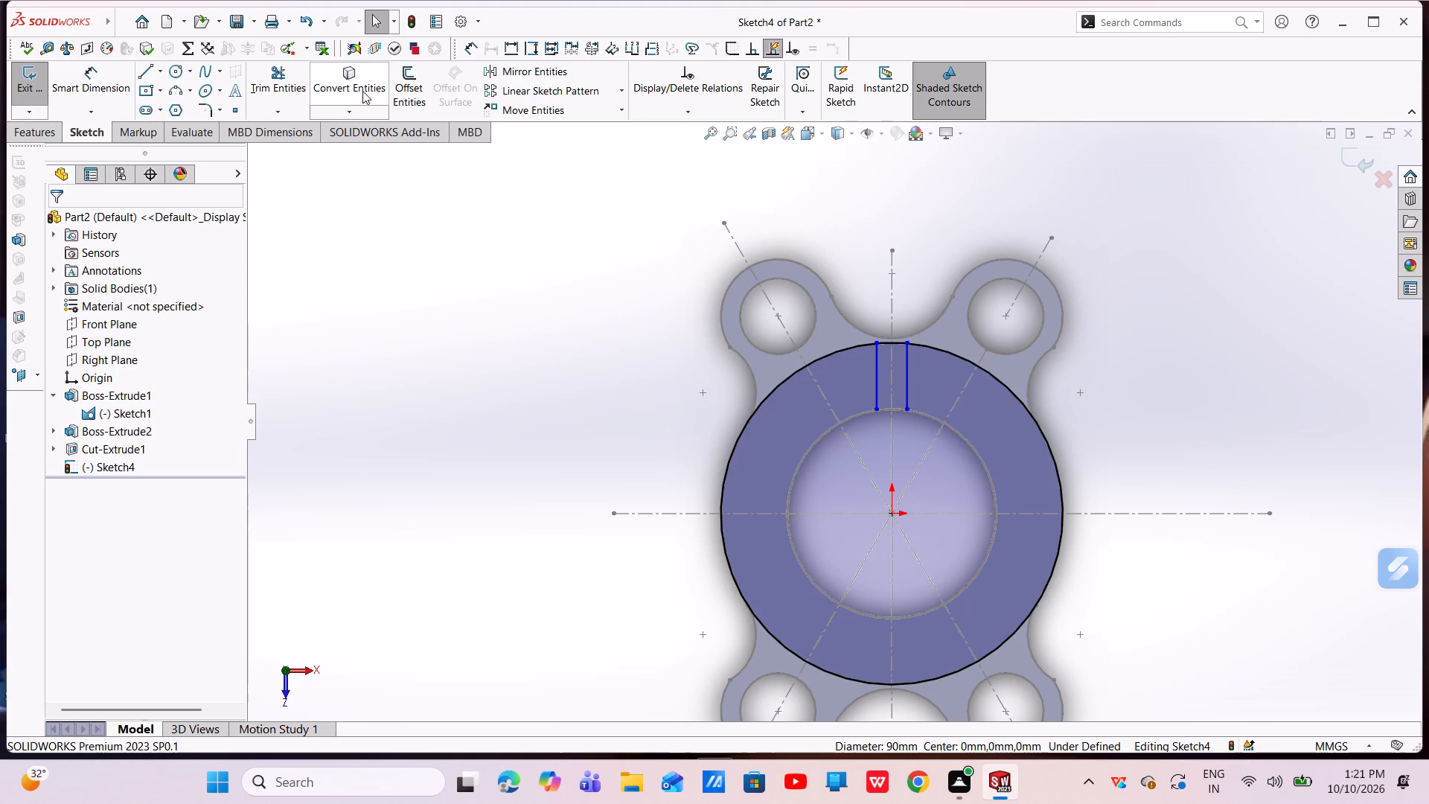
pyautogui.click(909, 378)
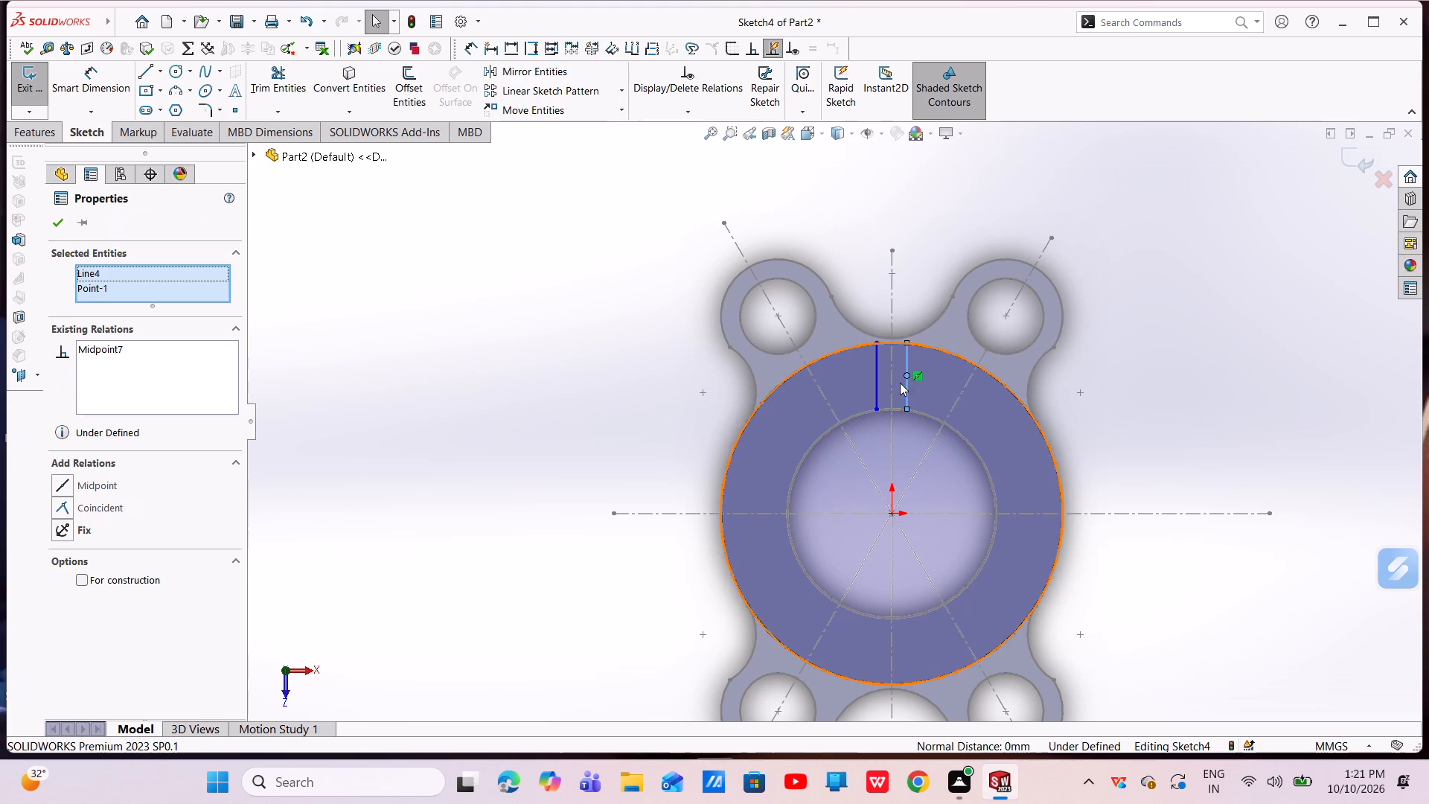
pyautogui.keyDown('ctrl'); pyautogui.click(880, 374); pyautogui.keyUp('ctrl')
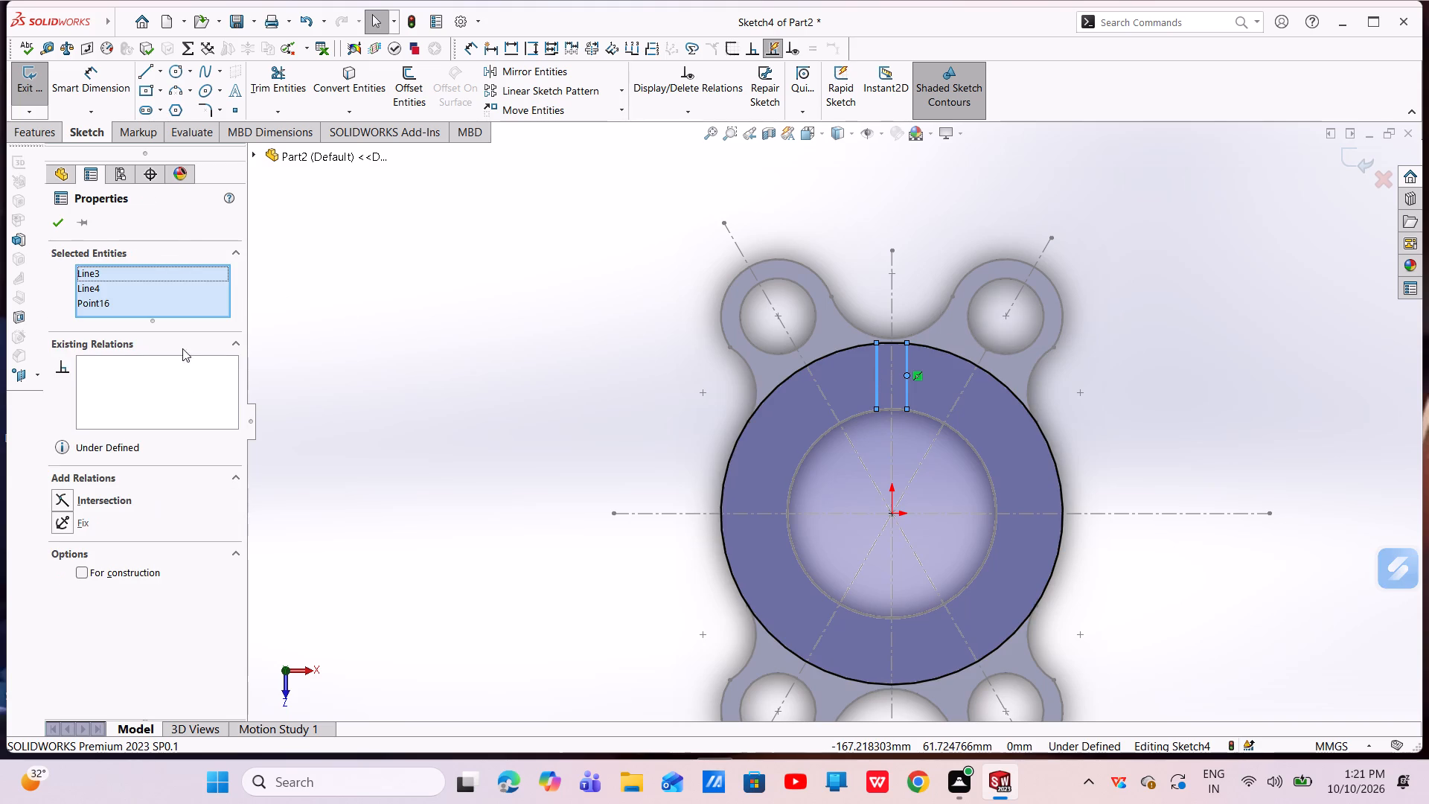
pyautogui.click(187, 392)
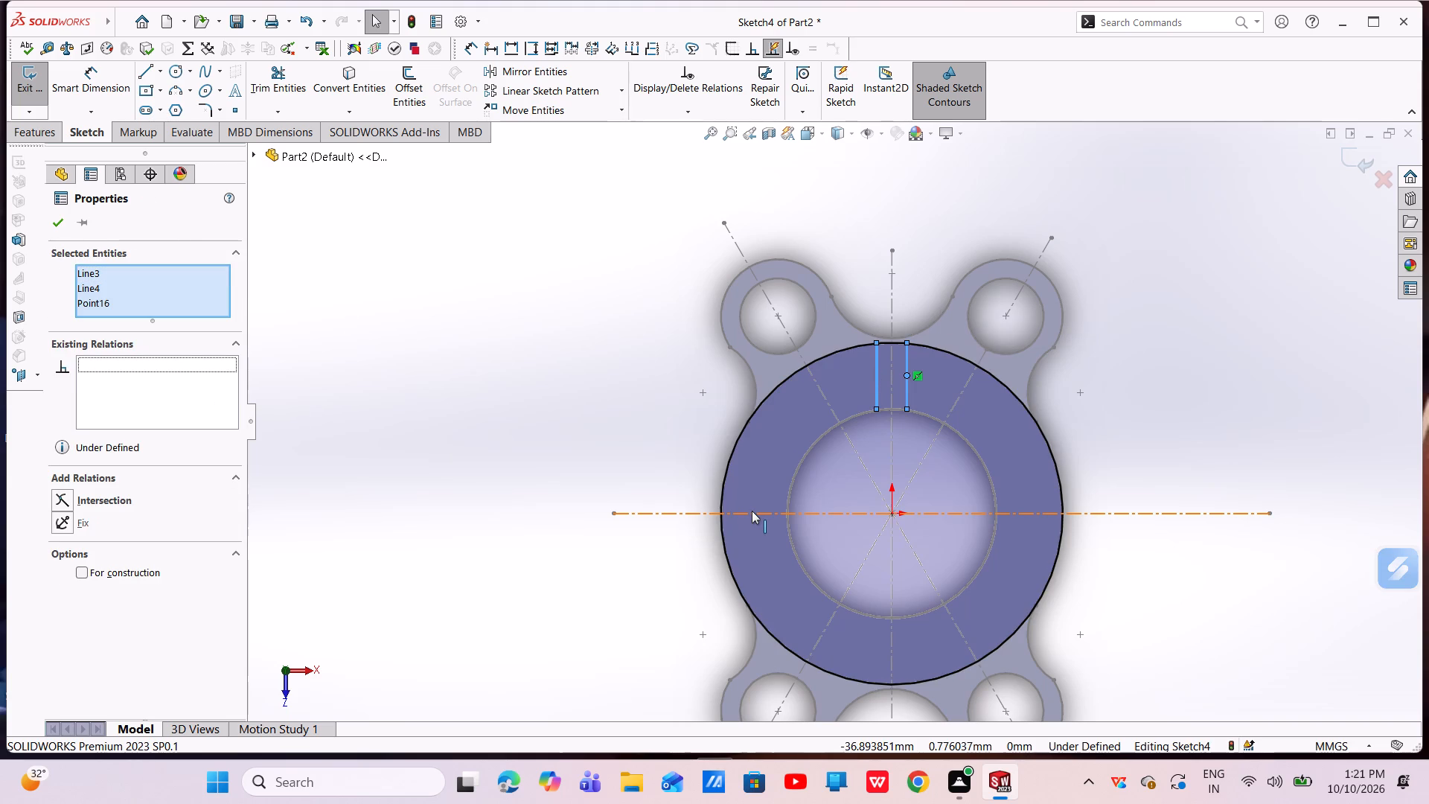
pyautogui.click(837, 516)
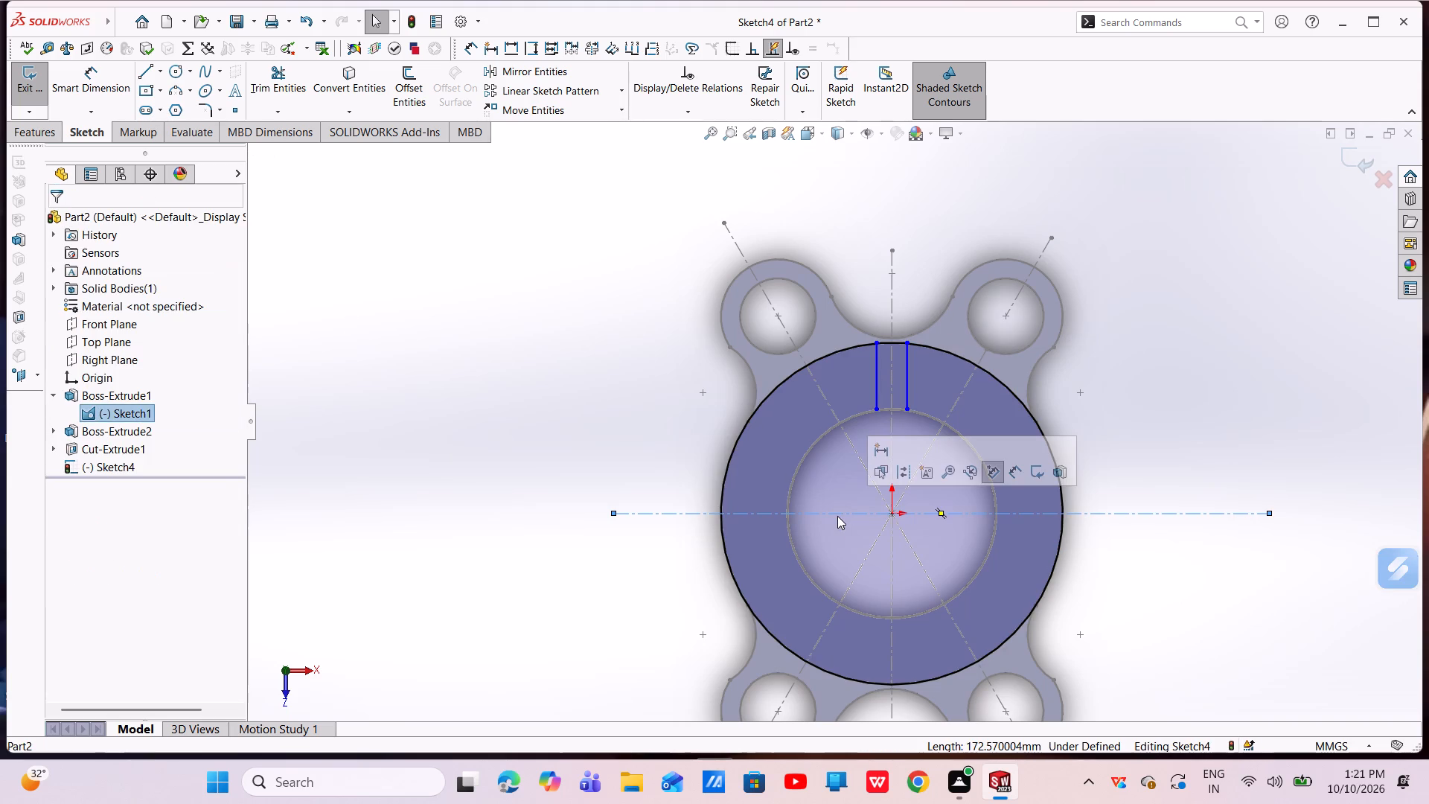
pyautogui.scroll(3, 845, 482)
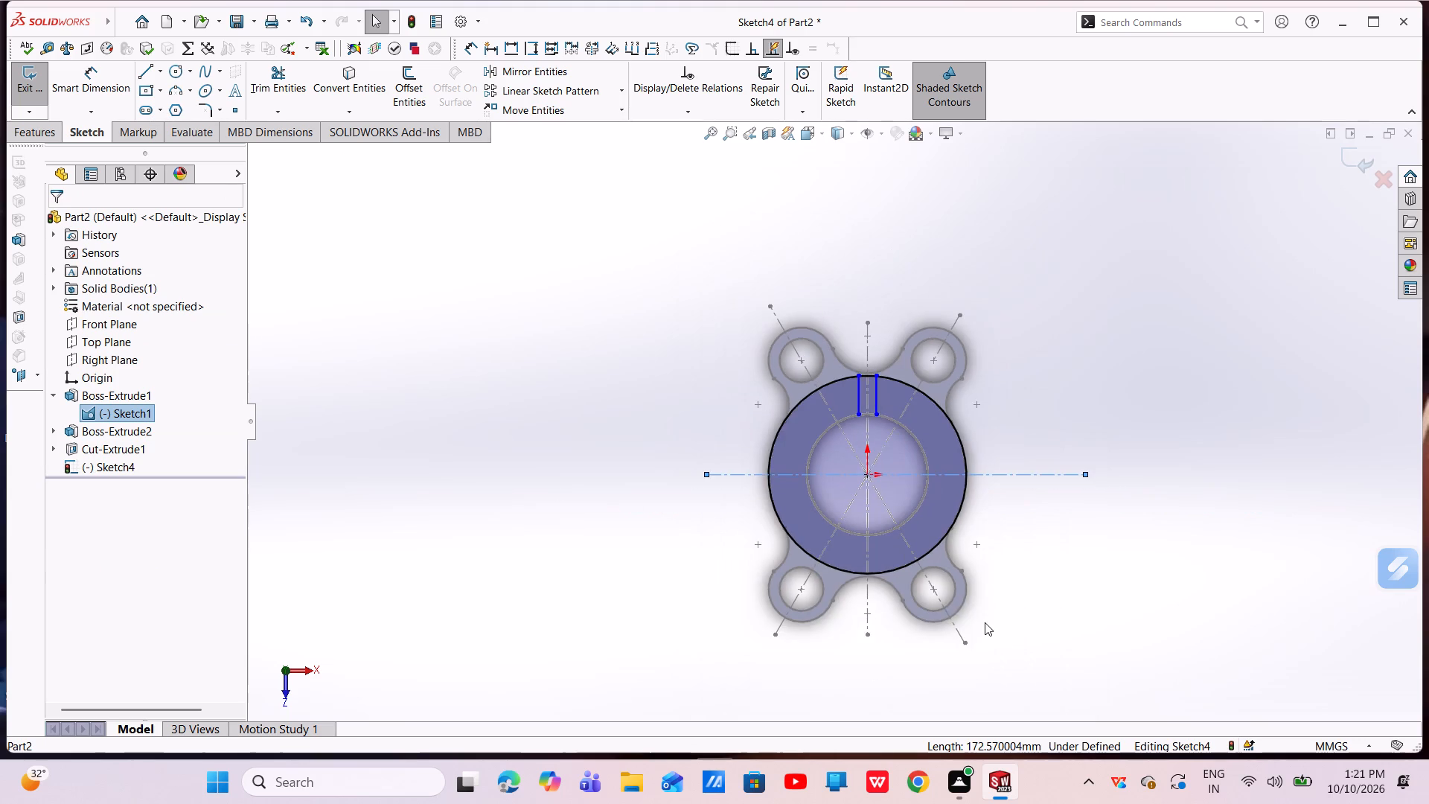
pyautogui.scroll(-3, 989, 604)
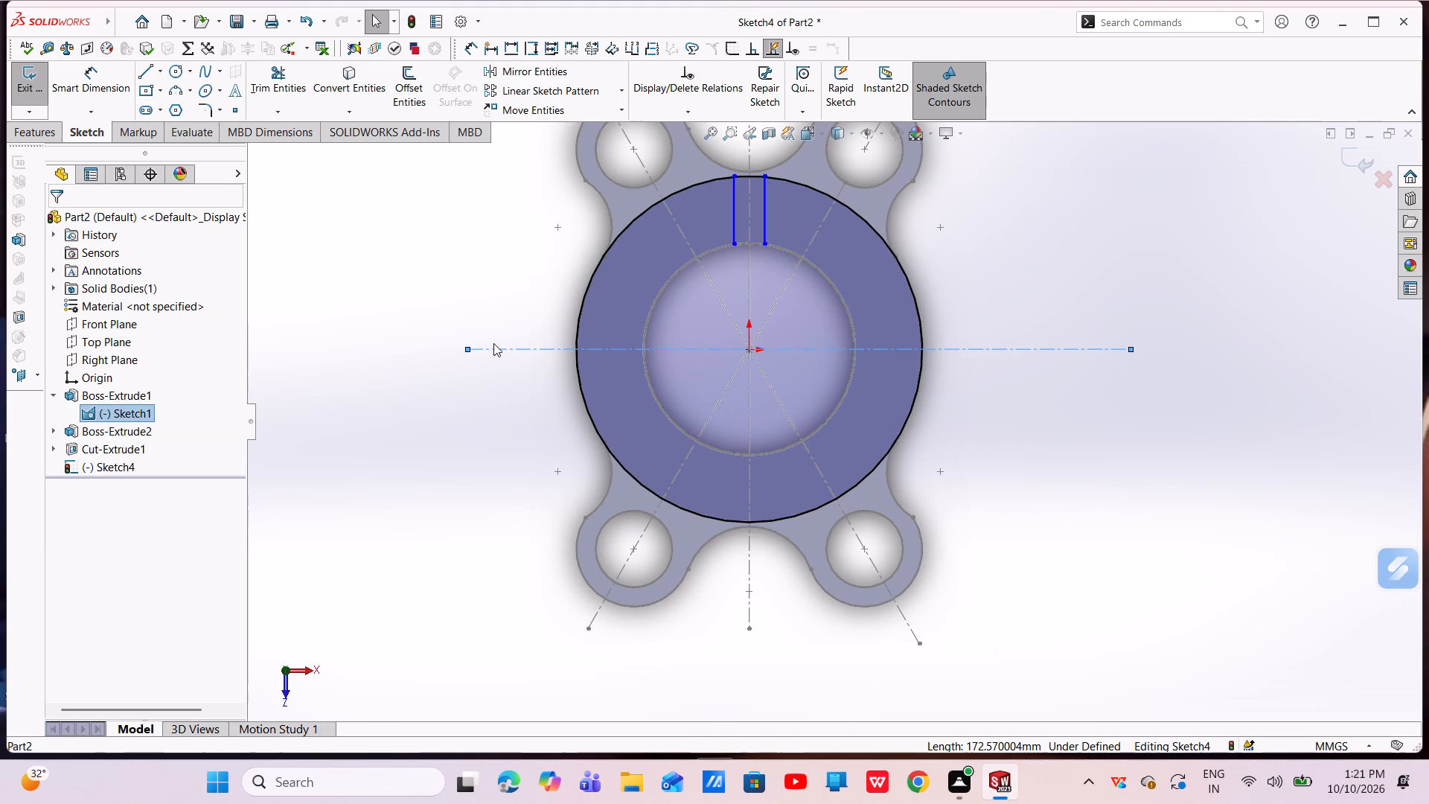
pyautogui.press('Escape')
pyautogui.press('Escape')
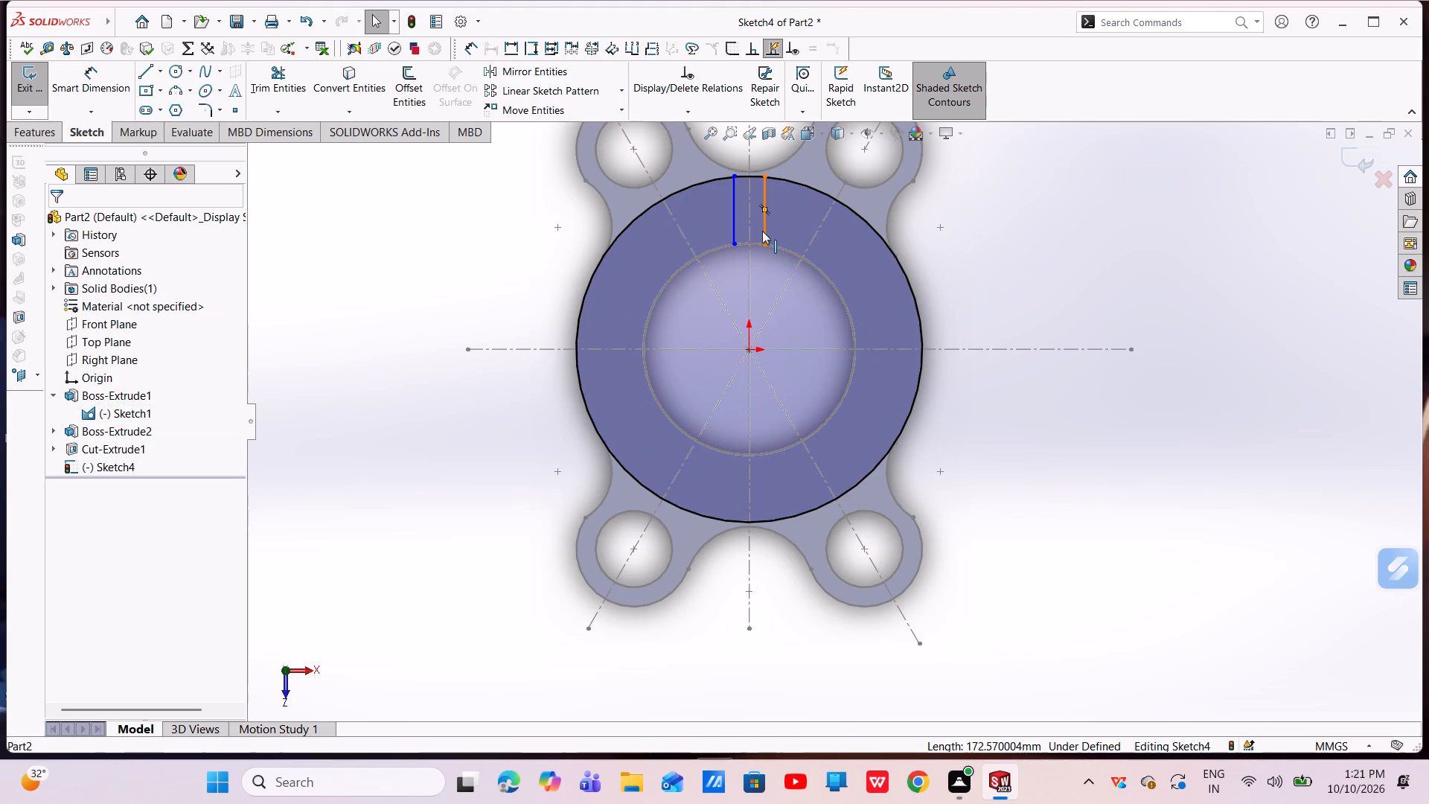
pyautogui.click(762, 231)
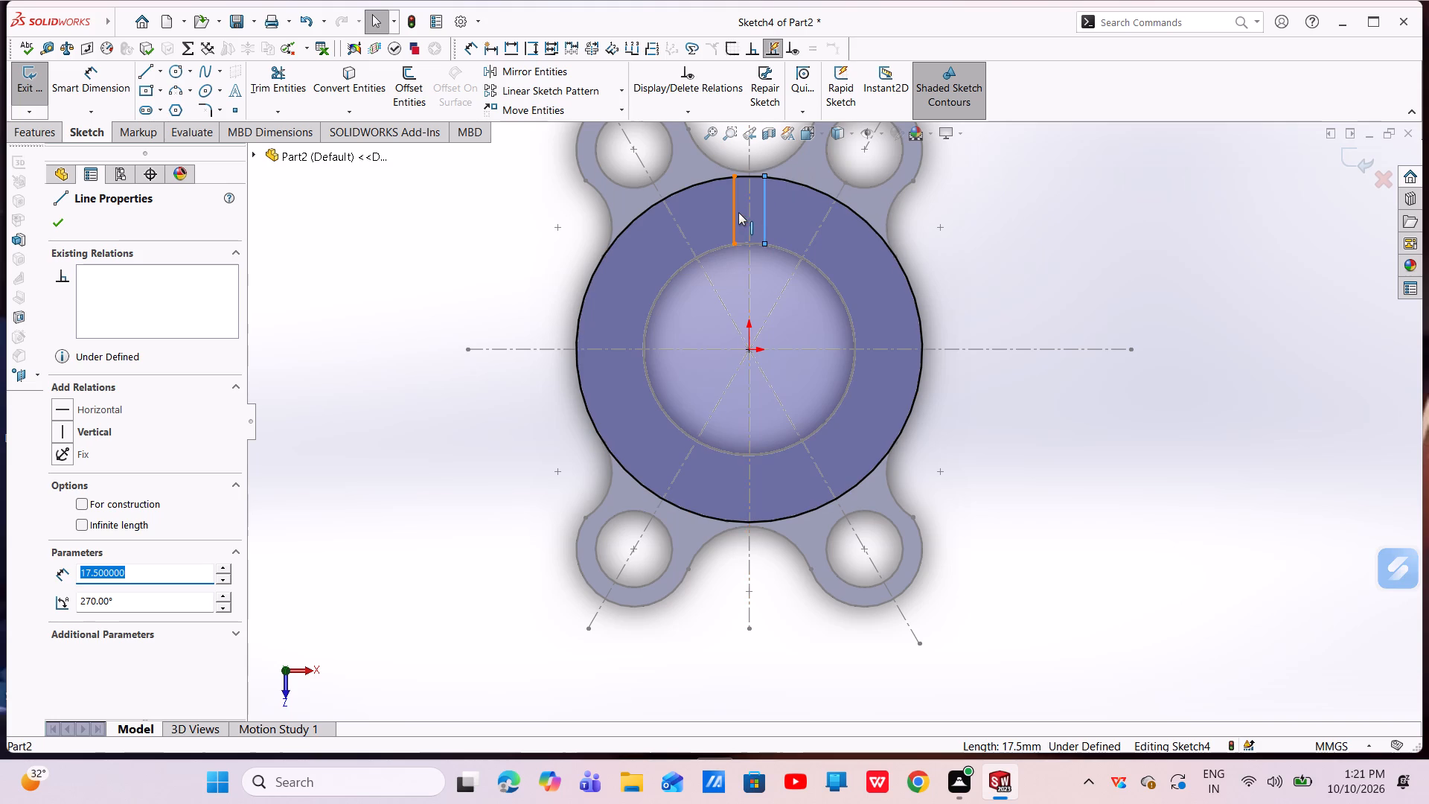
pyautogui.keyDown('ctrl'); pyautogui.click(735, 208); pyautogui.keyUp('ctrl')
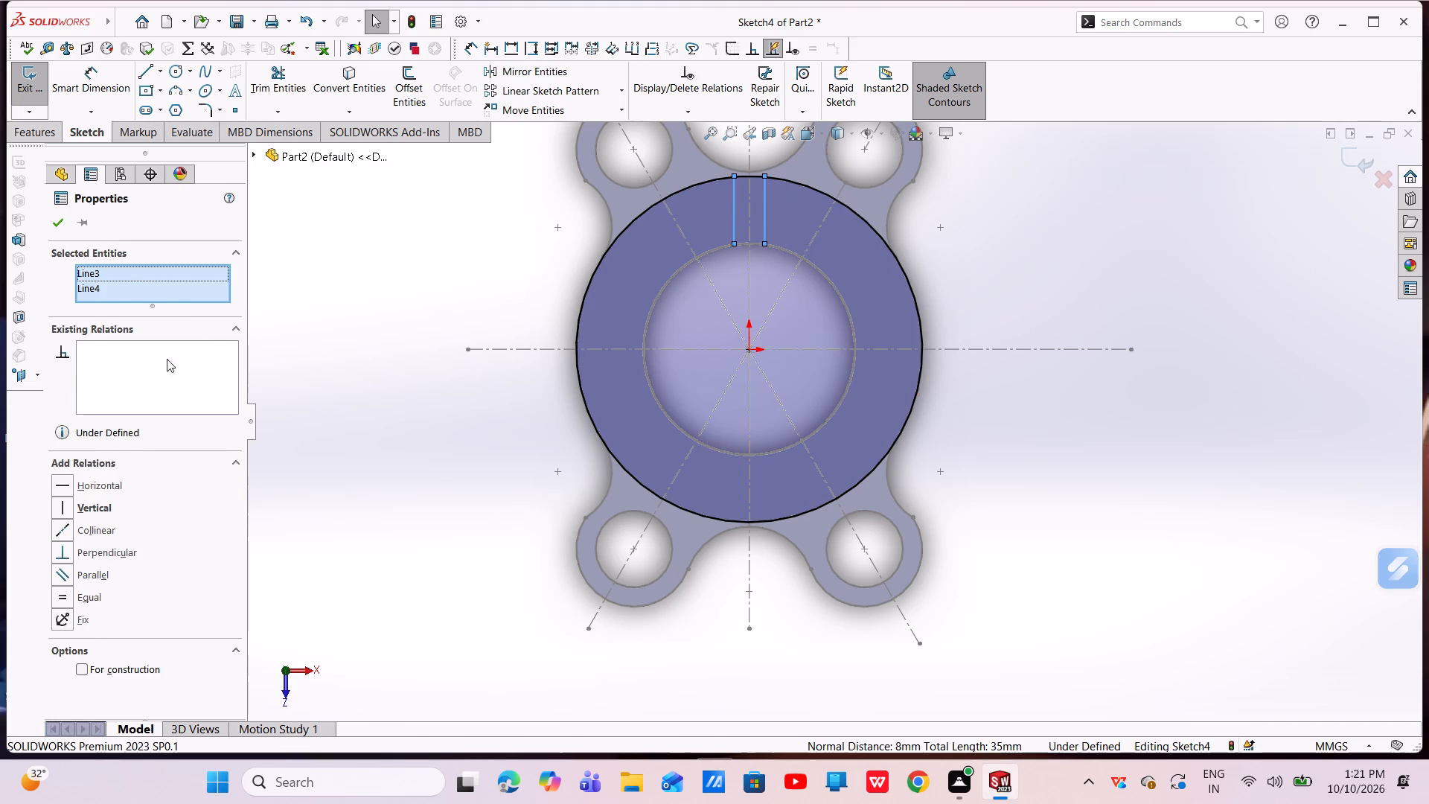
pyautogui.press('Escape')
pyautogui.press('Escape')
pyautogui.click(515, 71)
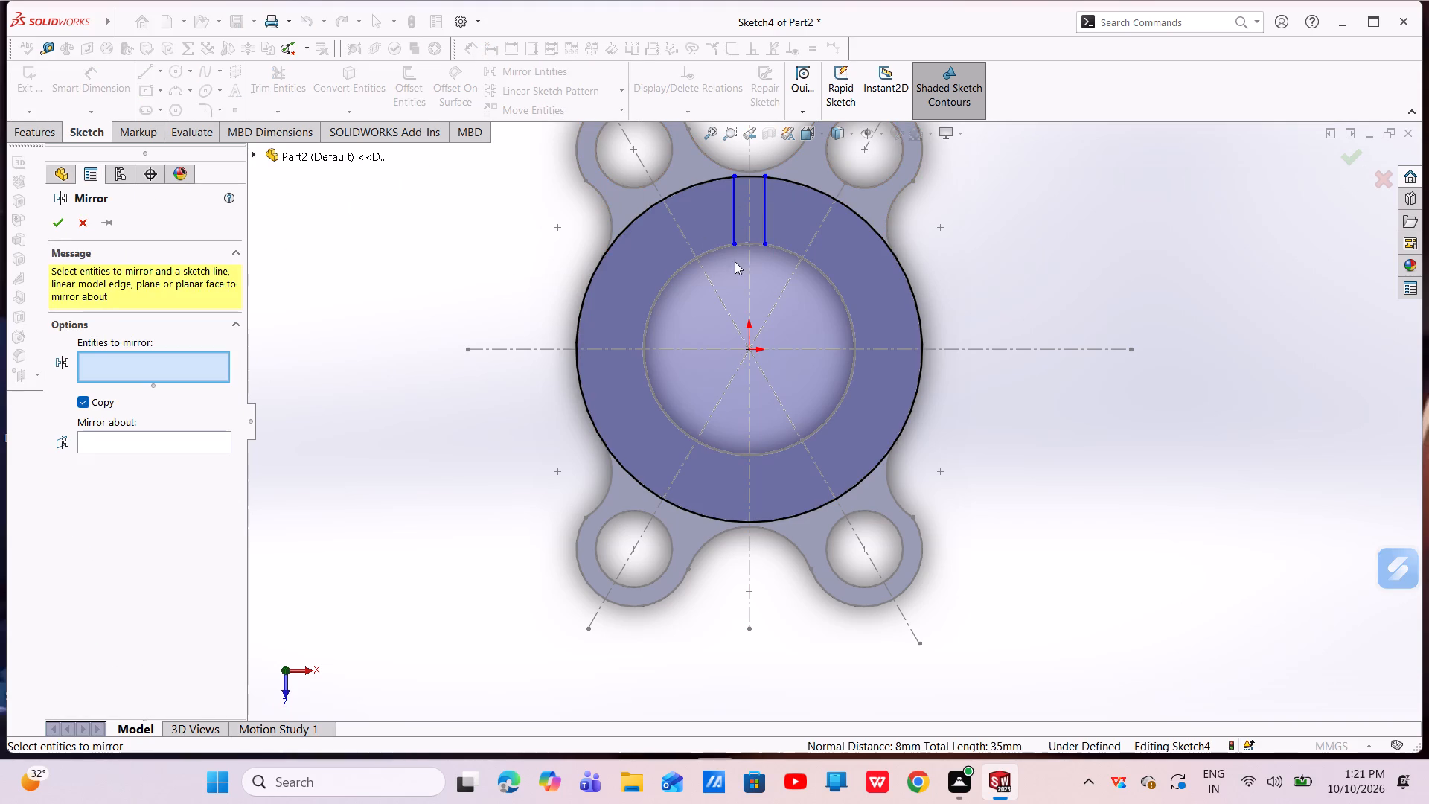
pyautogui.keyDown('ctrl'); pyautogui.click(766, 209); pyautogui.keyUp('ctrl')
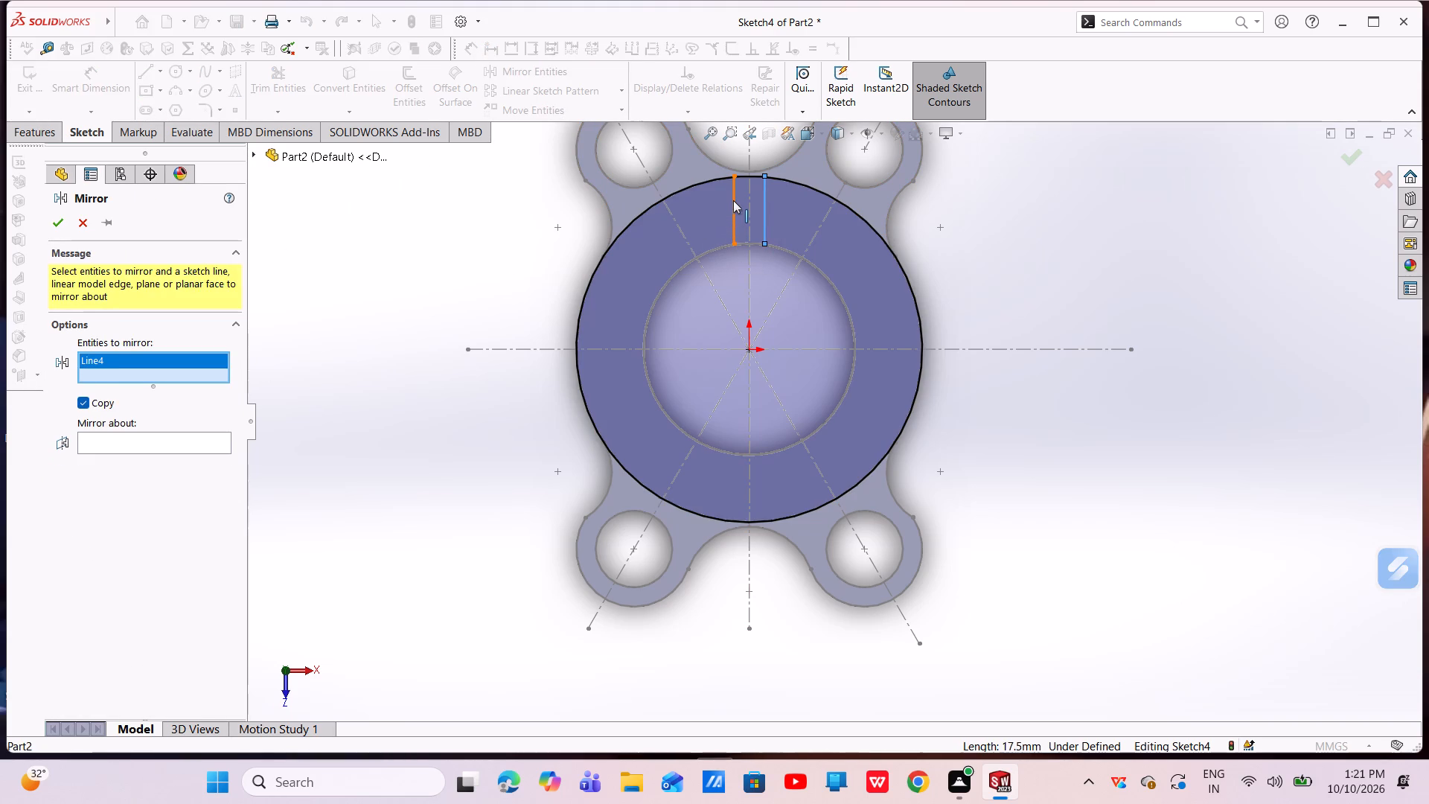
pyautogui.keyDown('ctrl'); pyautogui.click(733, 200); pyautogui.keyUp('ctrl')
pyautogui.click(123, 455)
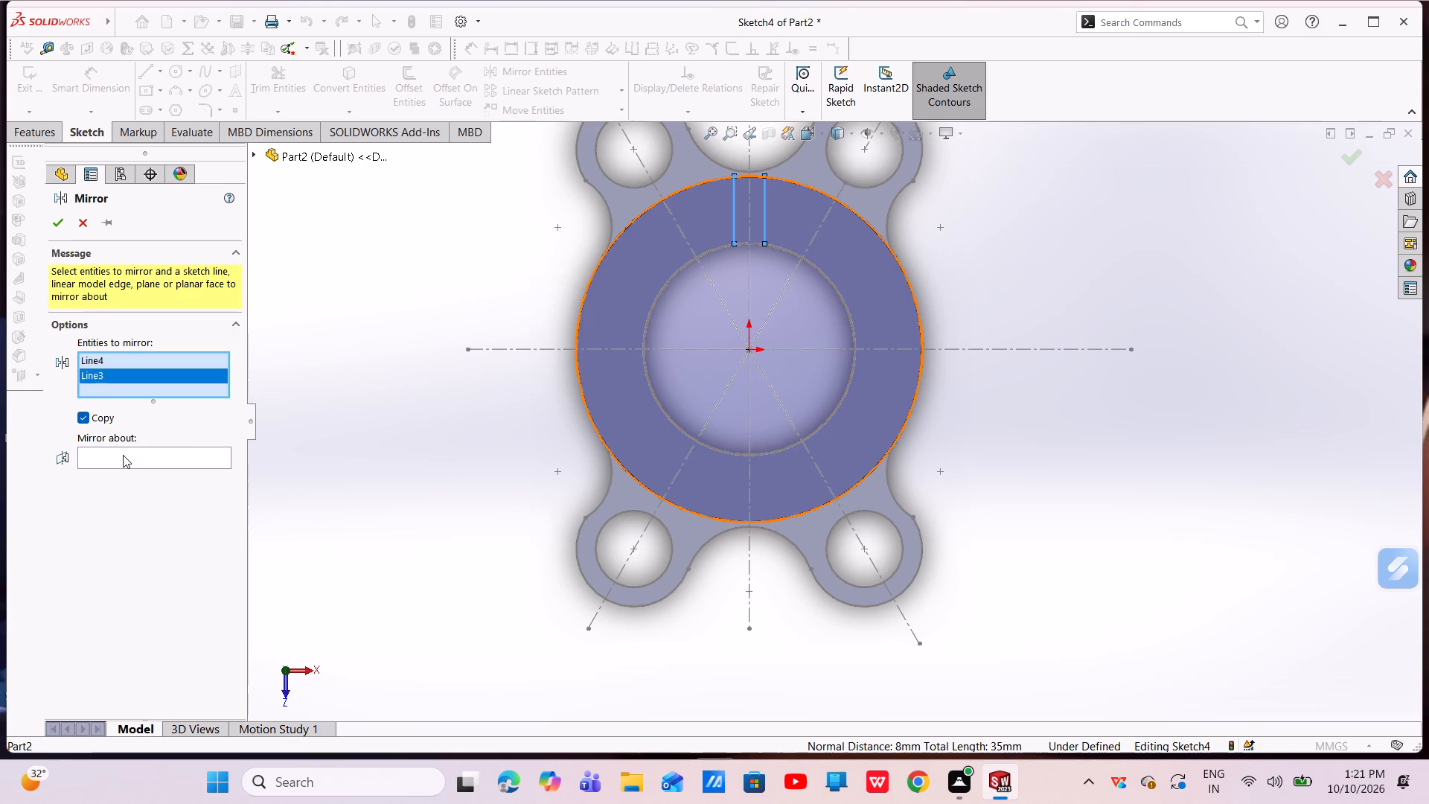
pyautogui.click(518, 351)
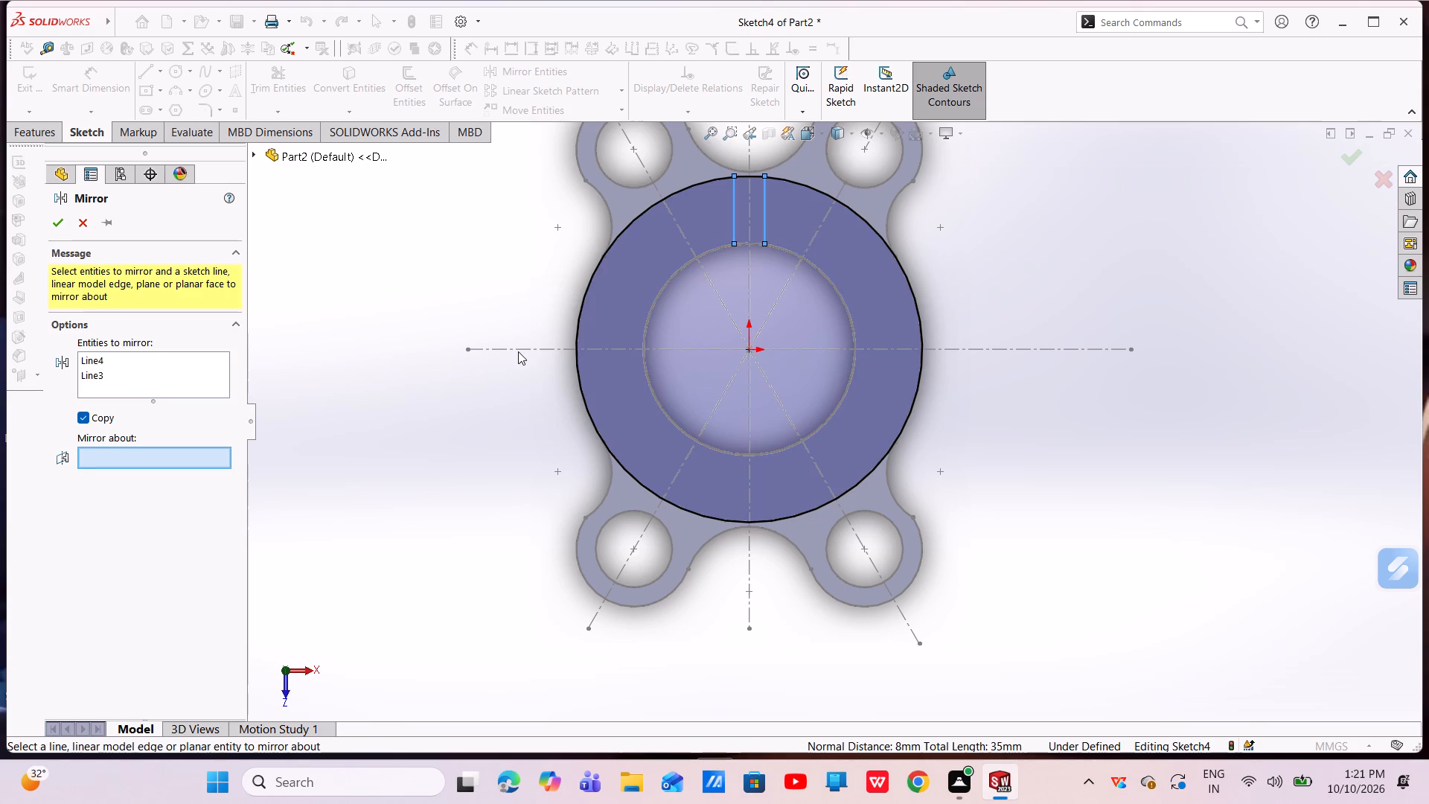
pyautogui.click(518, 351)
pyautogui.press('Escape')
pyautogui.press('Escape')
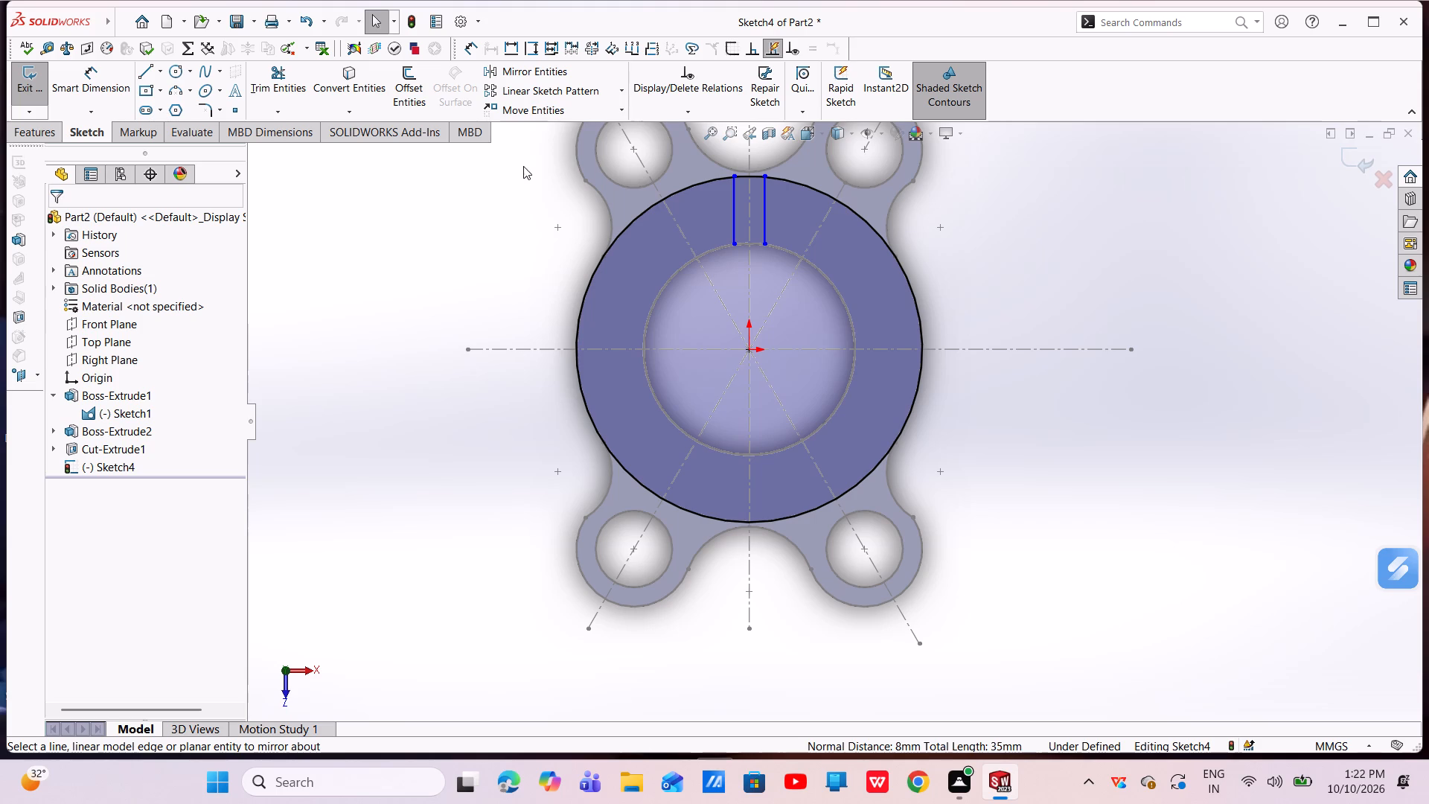
# Draw a vertical line about 17.5 mm long on the lower vertical centreline, from the disc's outer edge to the central hole's edge.
pyautogui.click(150, 75)
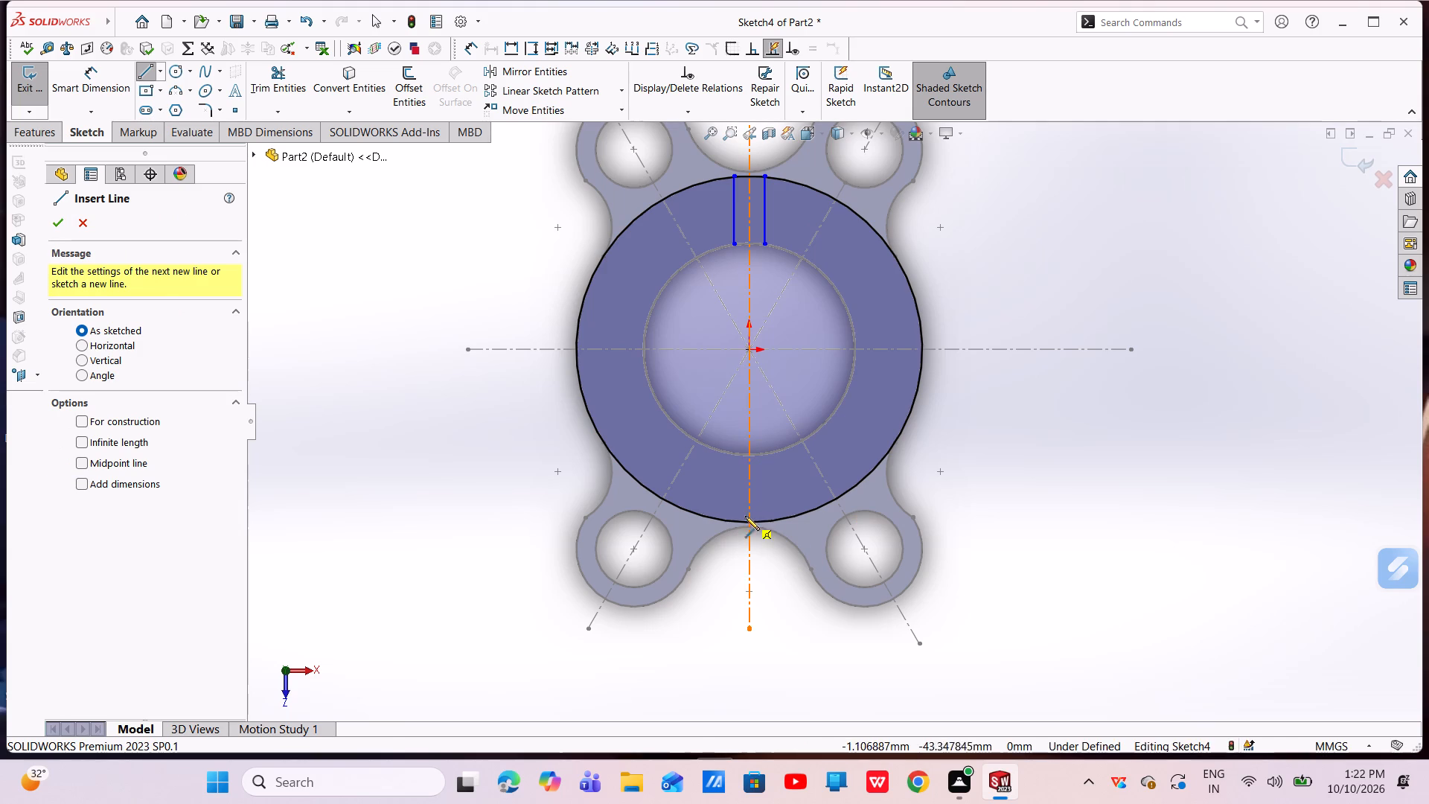
pyautogui.click(748, 521)
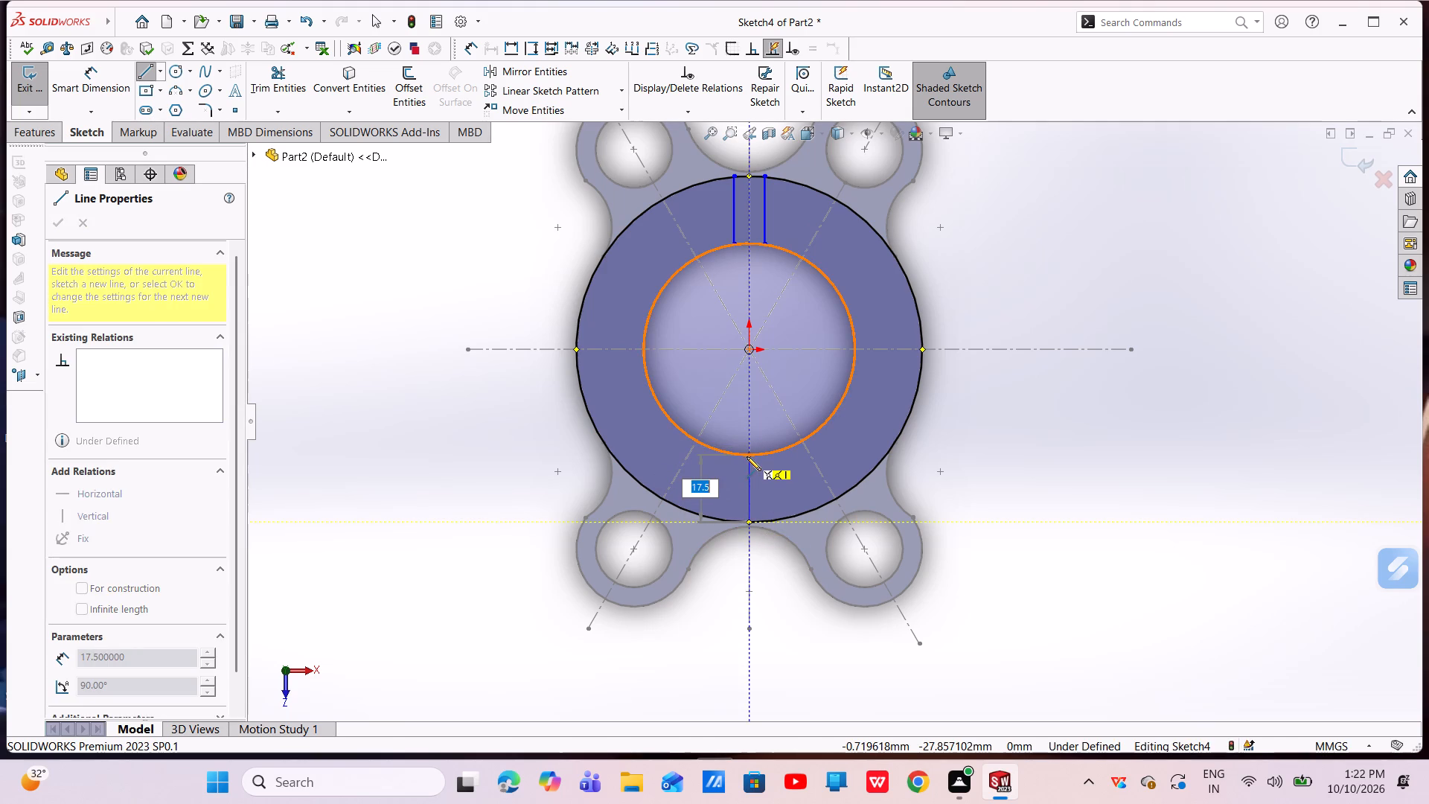
pyautogui.click(749, 456)
pyautogui.press('Escape')
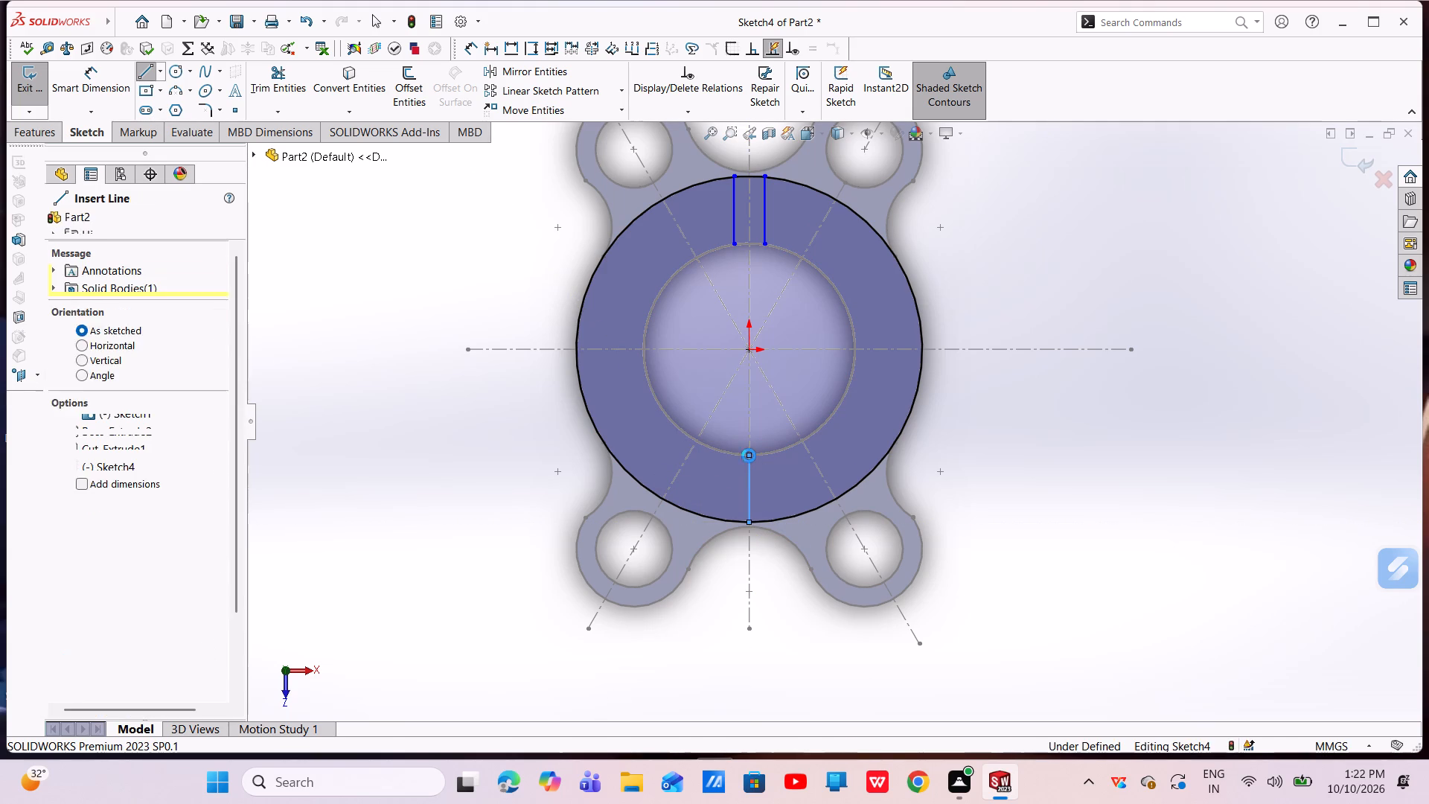
pyautogui.press('Escape')
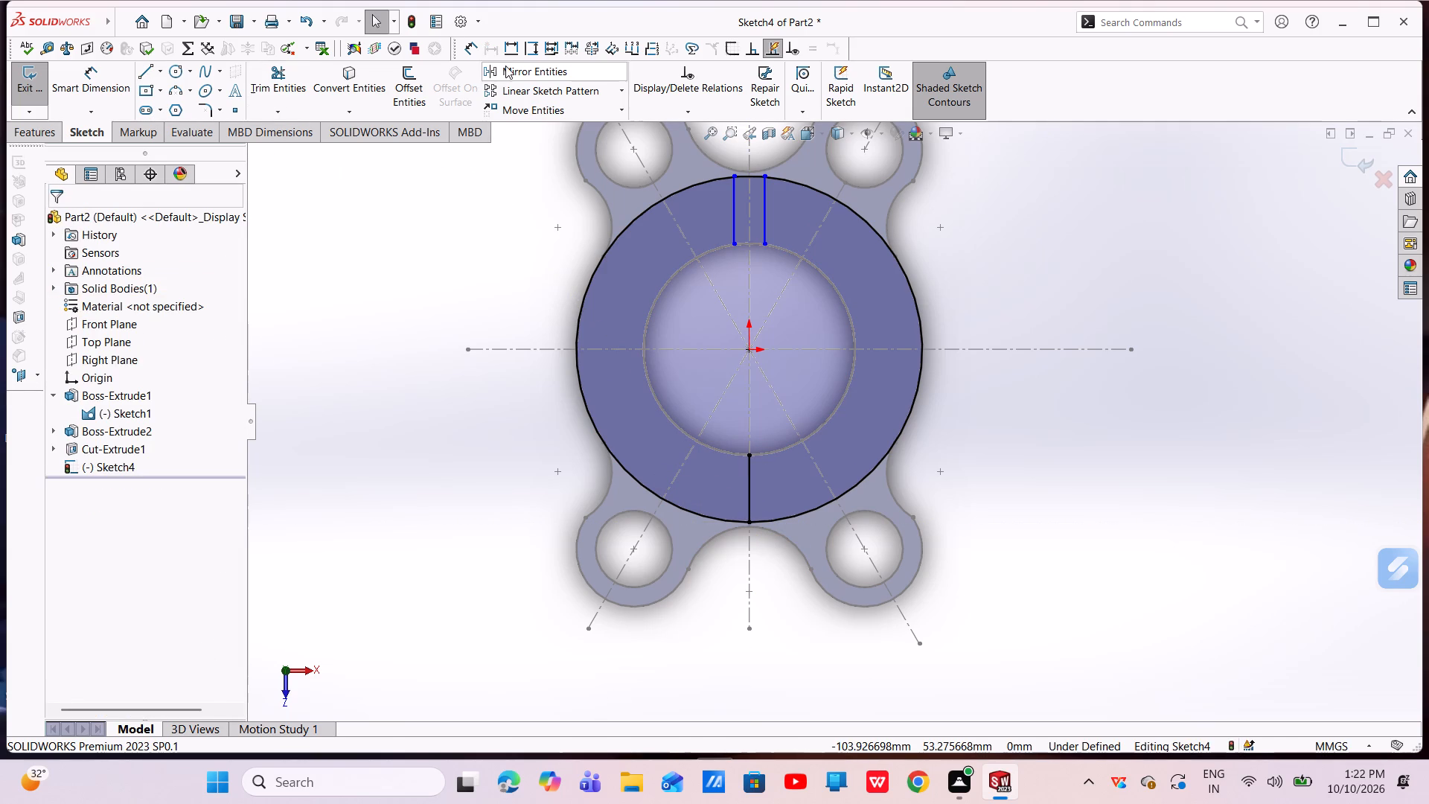
pyautogui.click(505, 66)
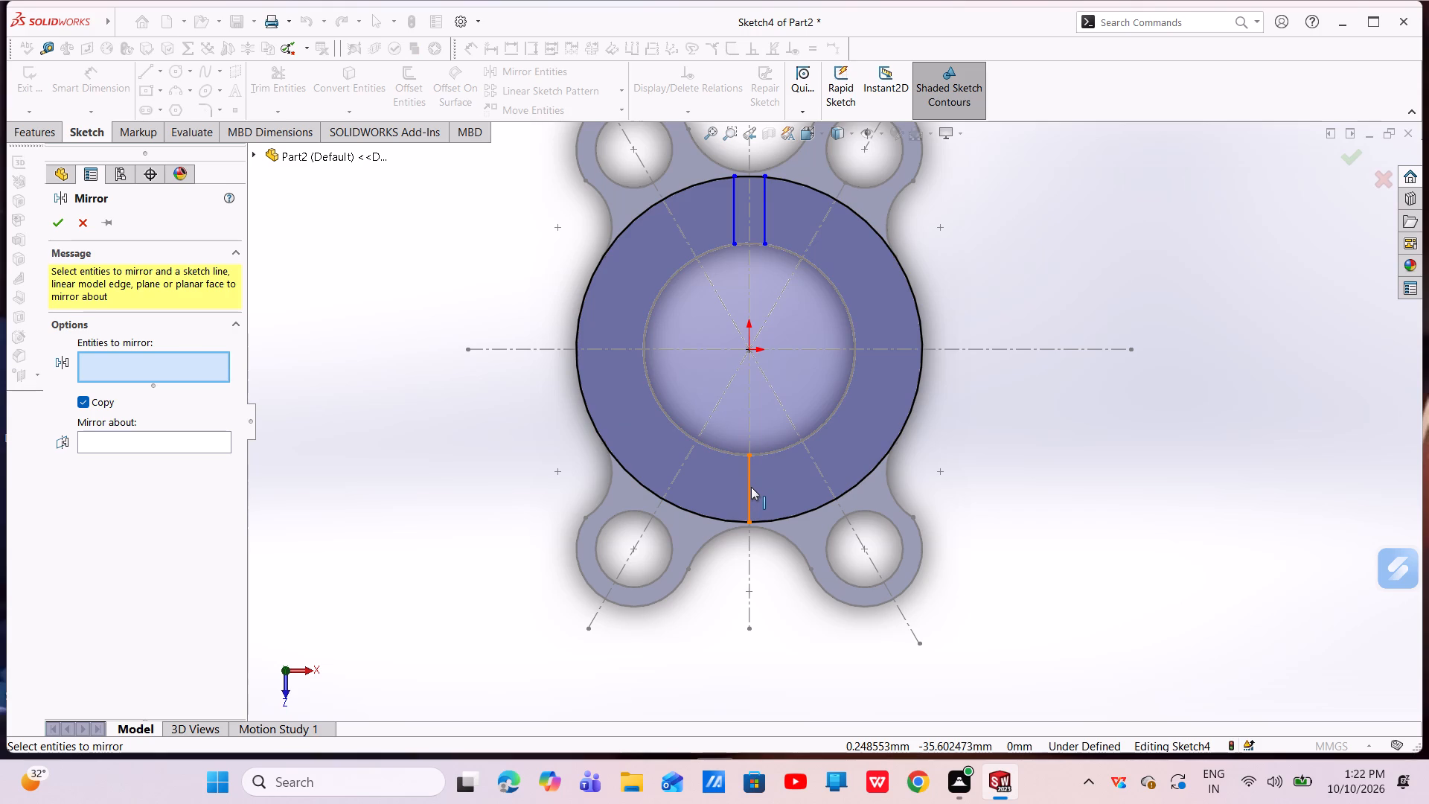
pyautogui.click(89, 230)
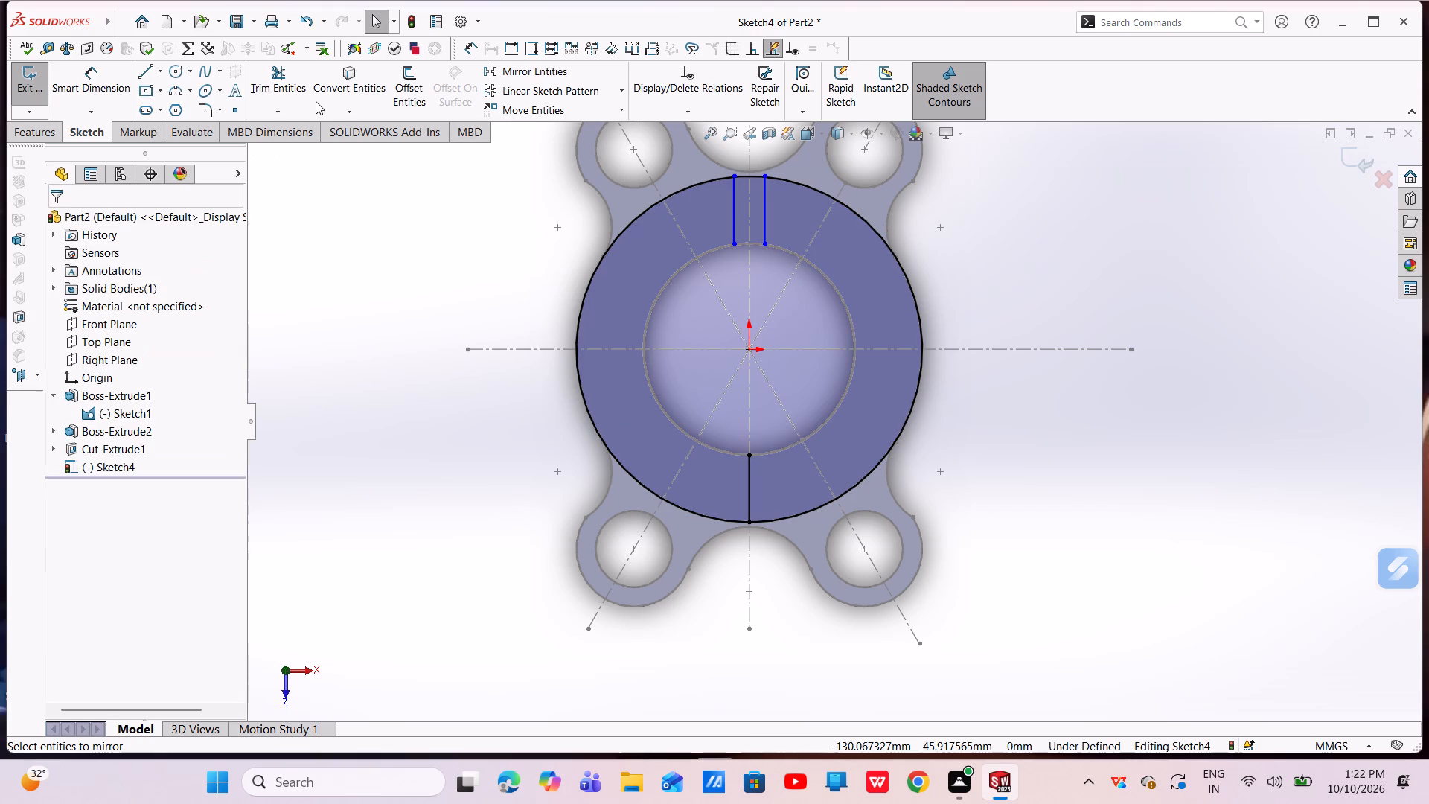
# Offset the lower vertical line 4 mm to each side, with dimensions added.
pyautogui.click(405, 85)
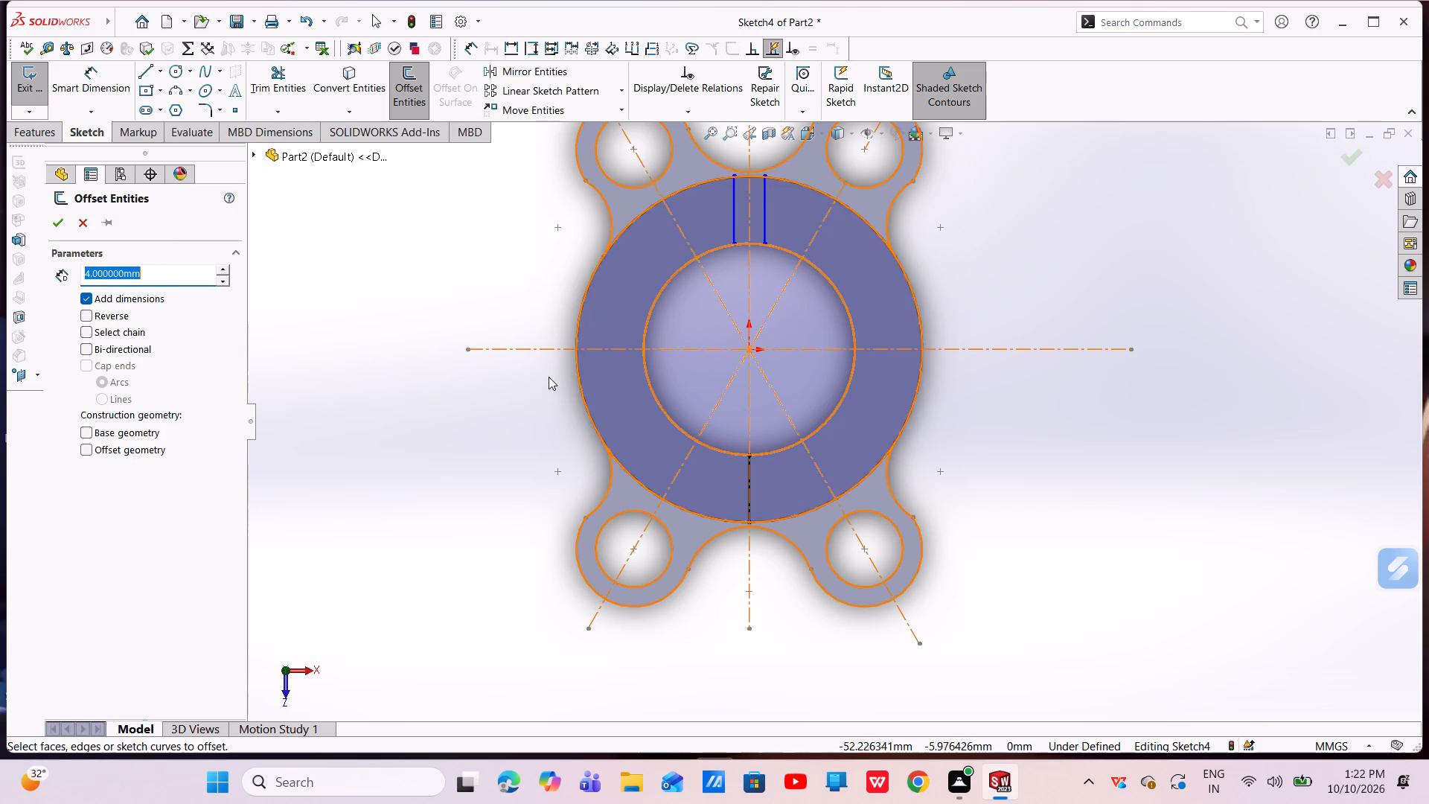
pyautogui.click(750, 485)
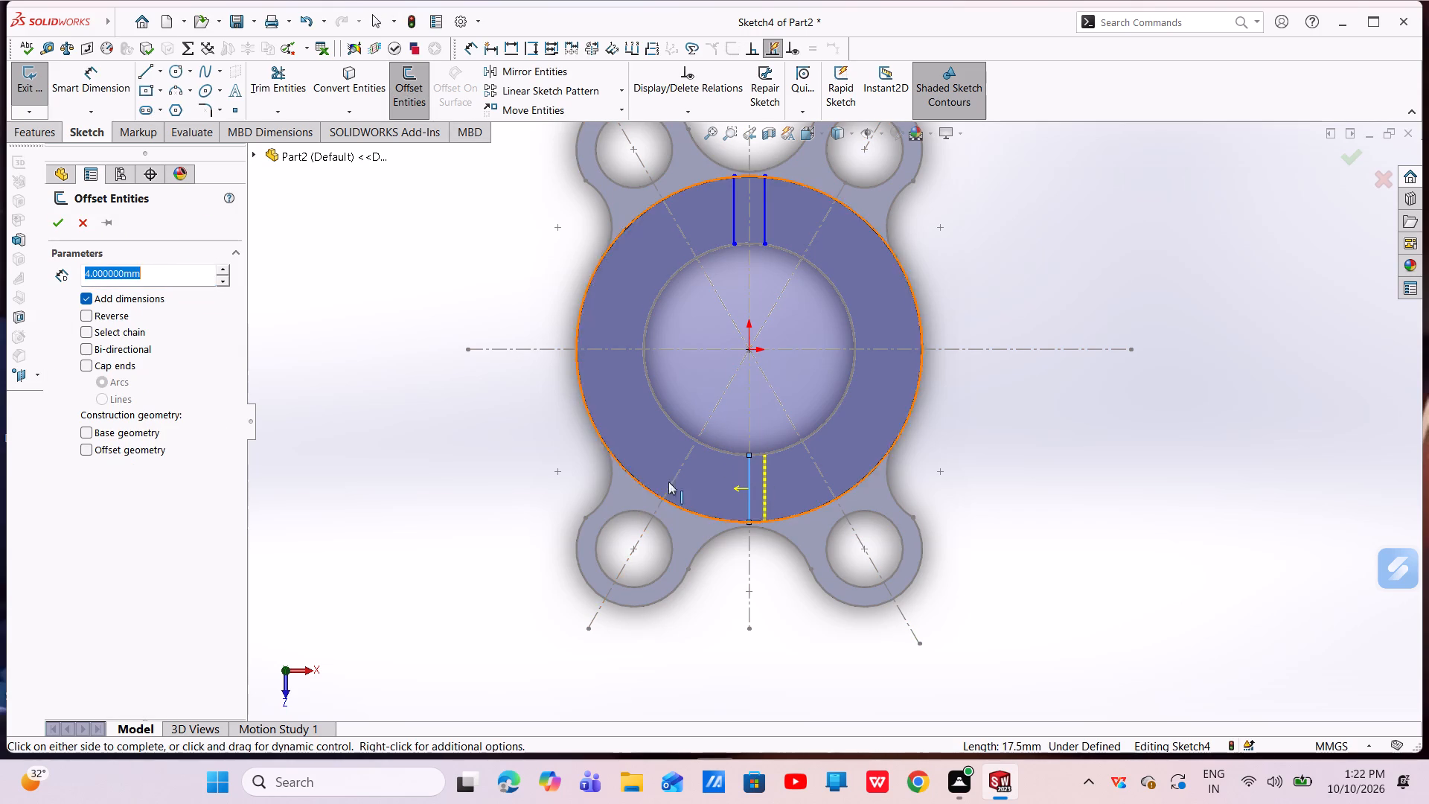
pyautogui.click(67, 226)
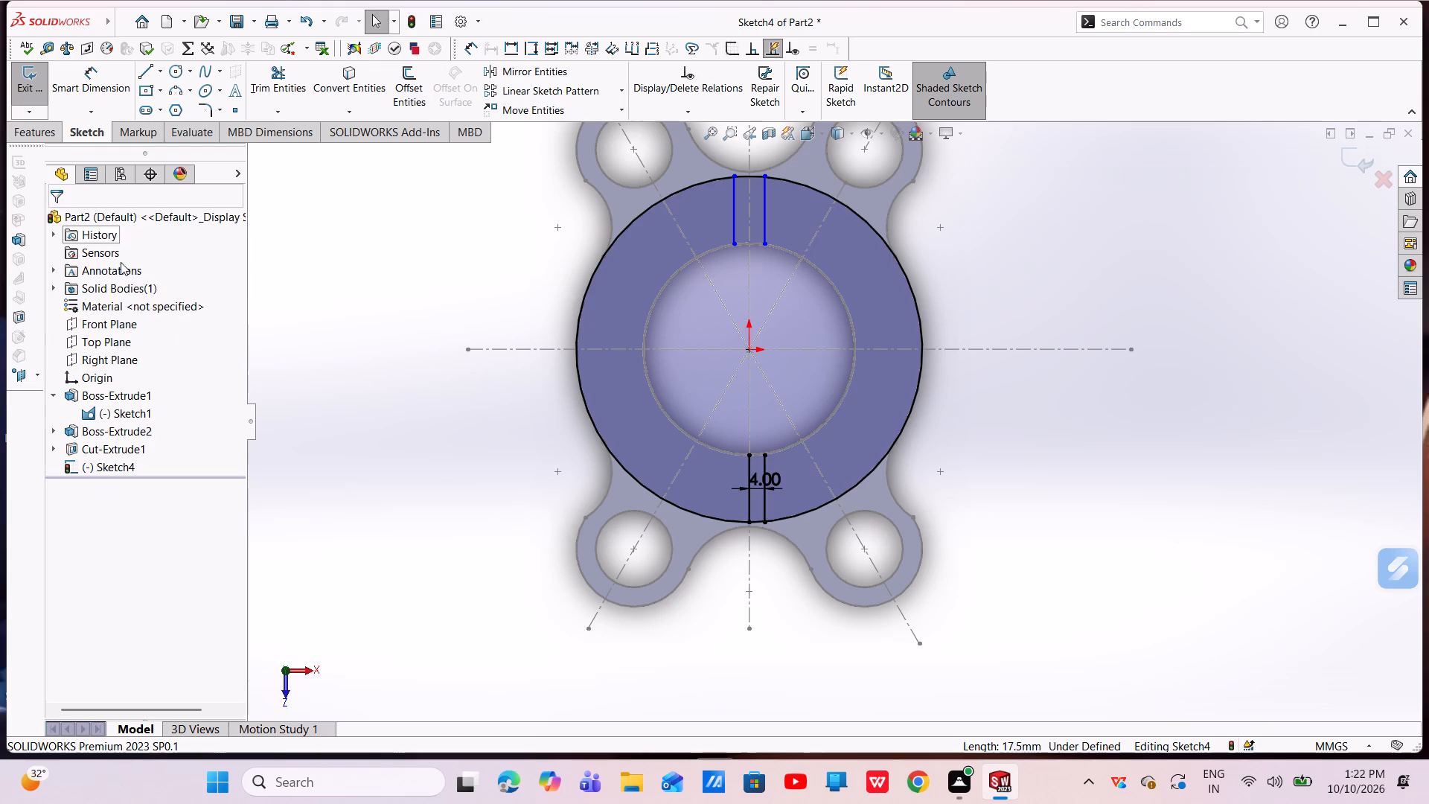
pyautogui.click(749, 477)
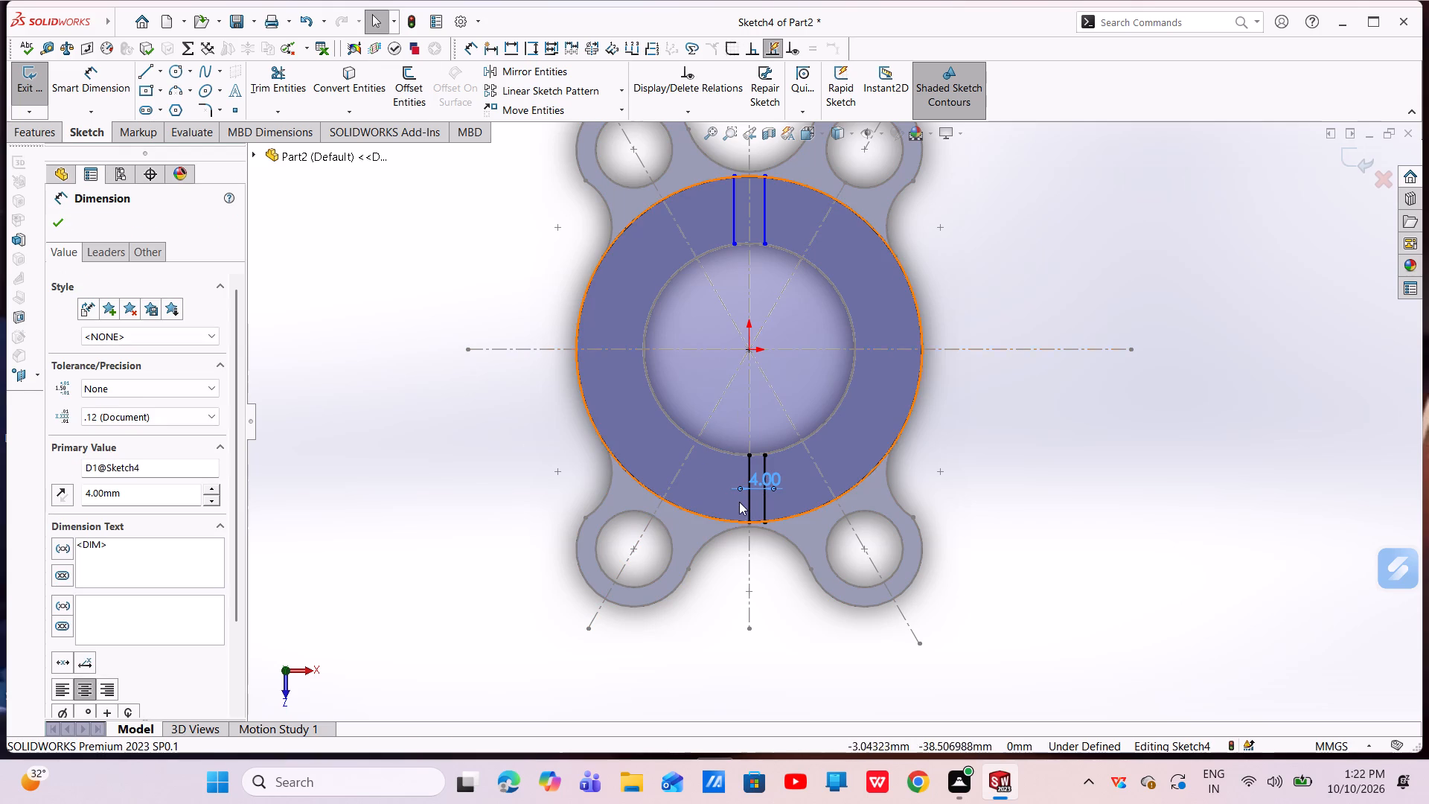
pyautogui.click(65, 226)
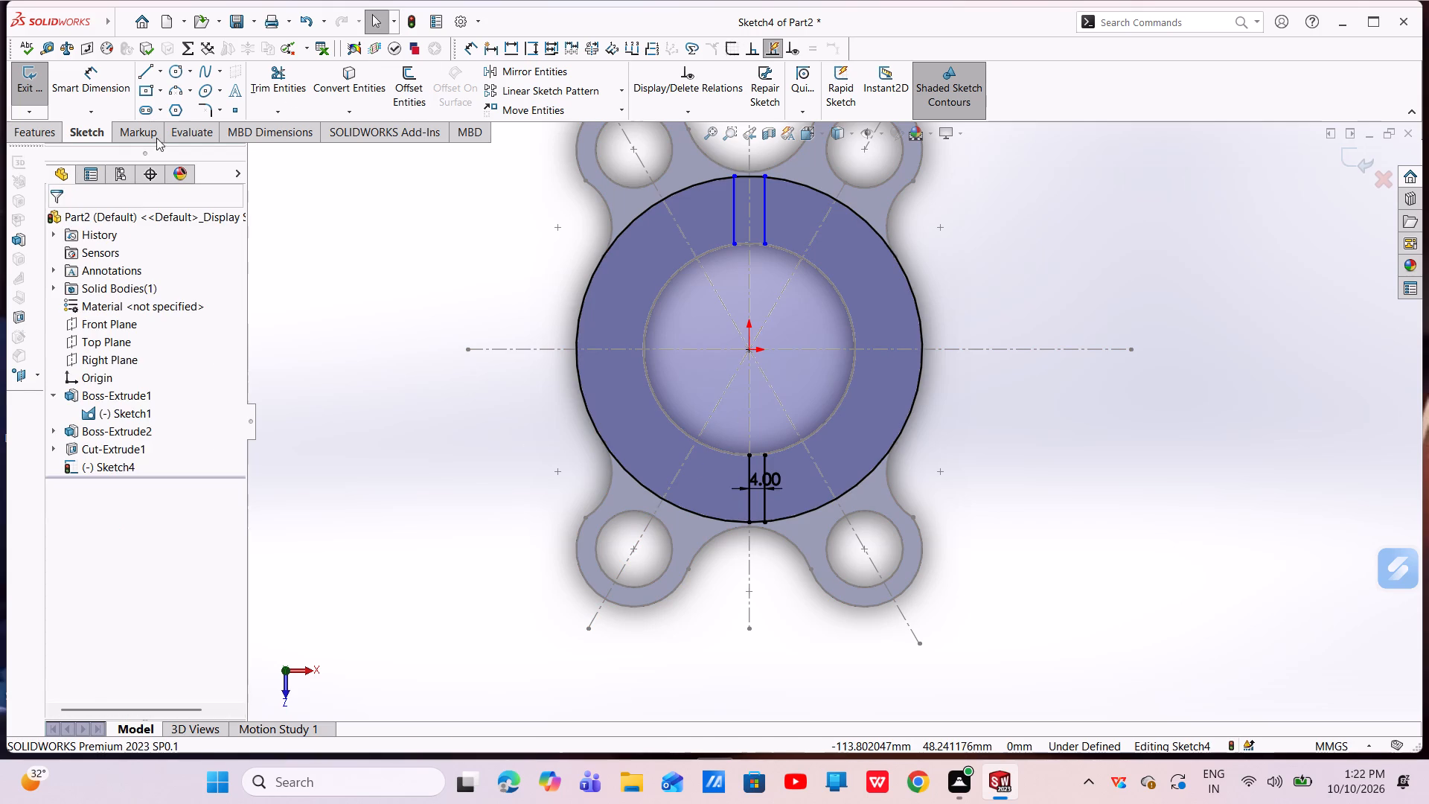
pyautogui.click(405, 78)
pyautogui.click(747, 463)
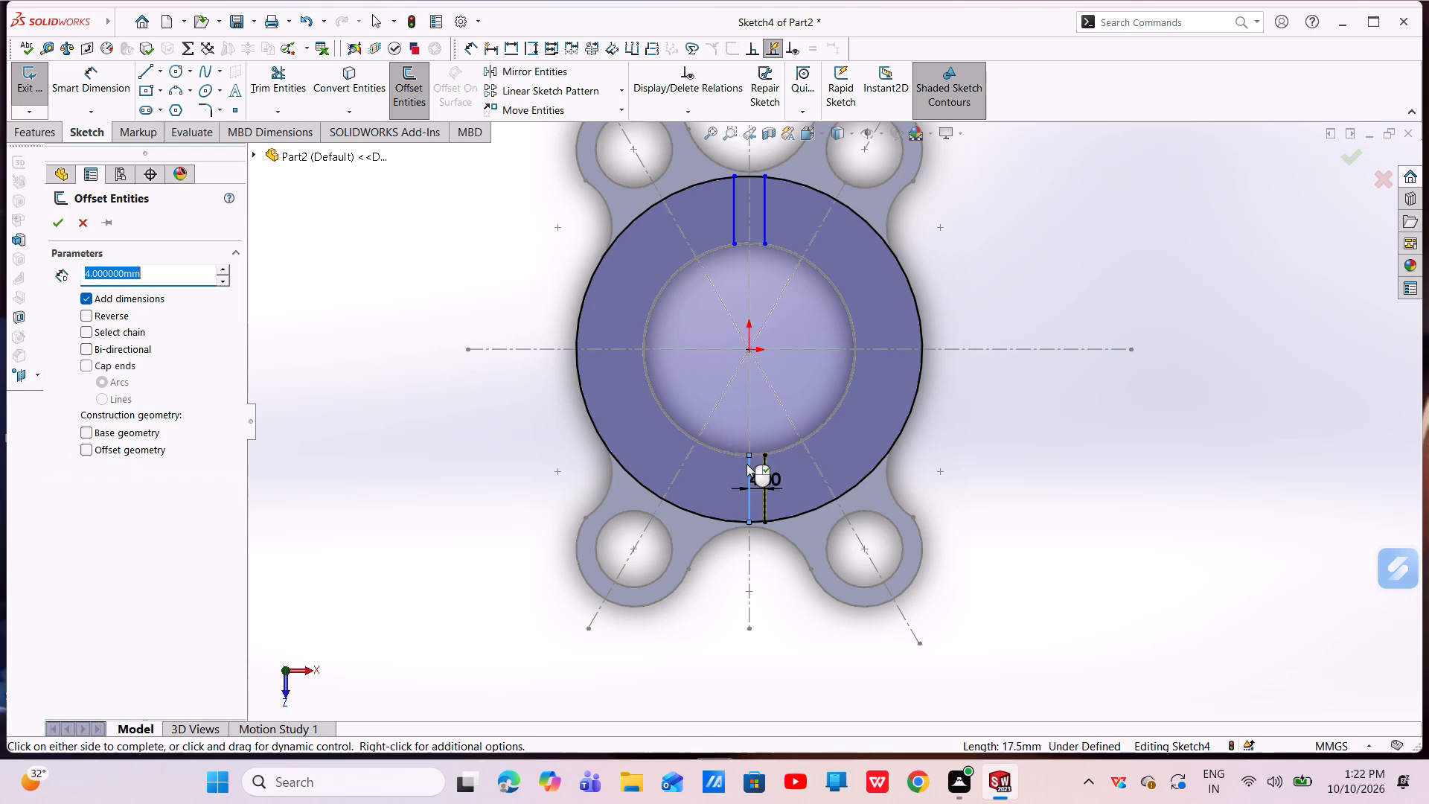
pyautogui.click(89, 316)
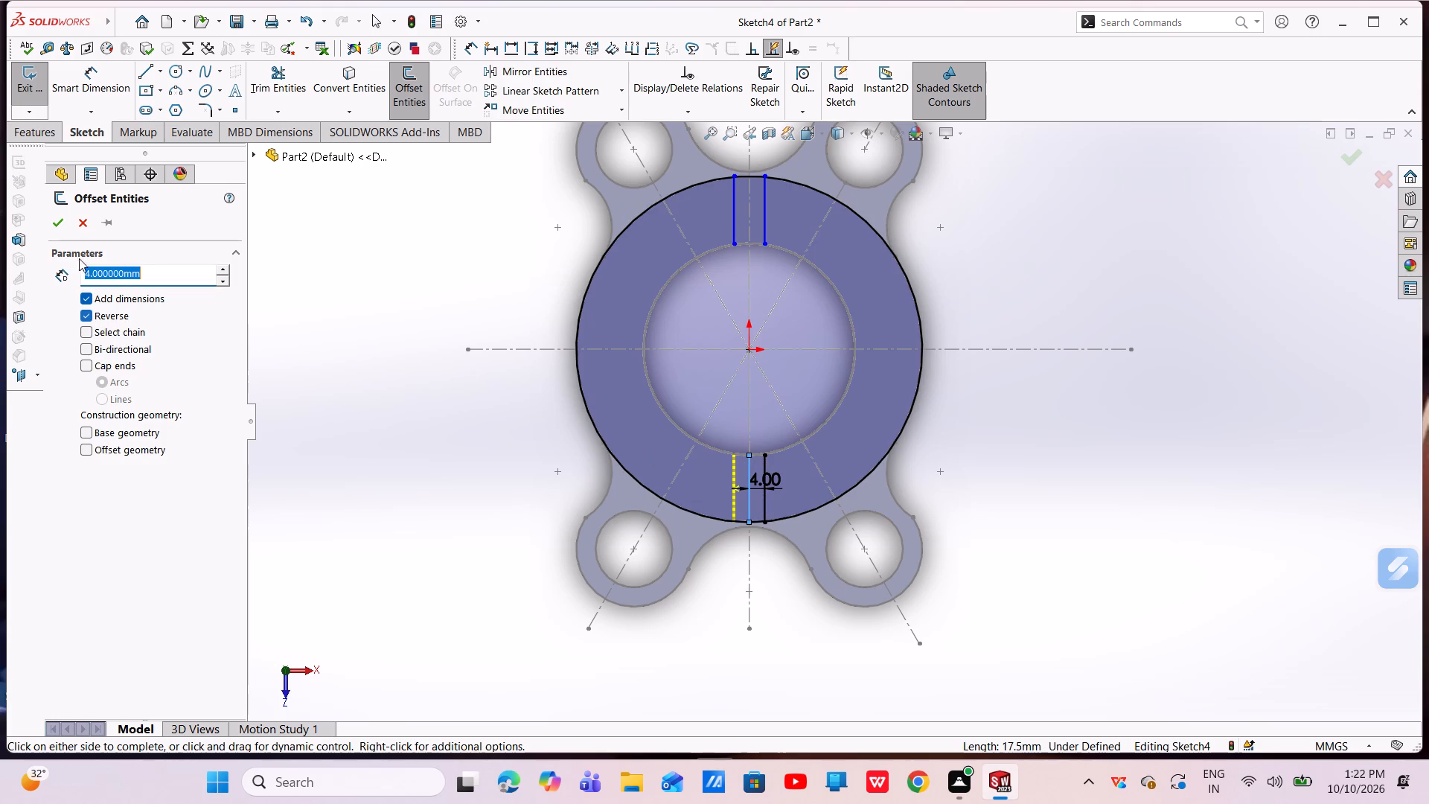
pyautogui.click(56, 217)
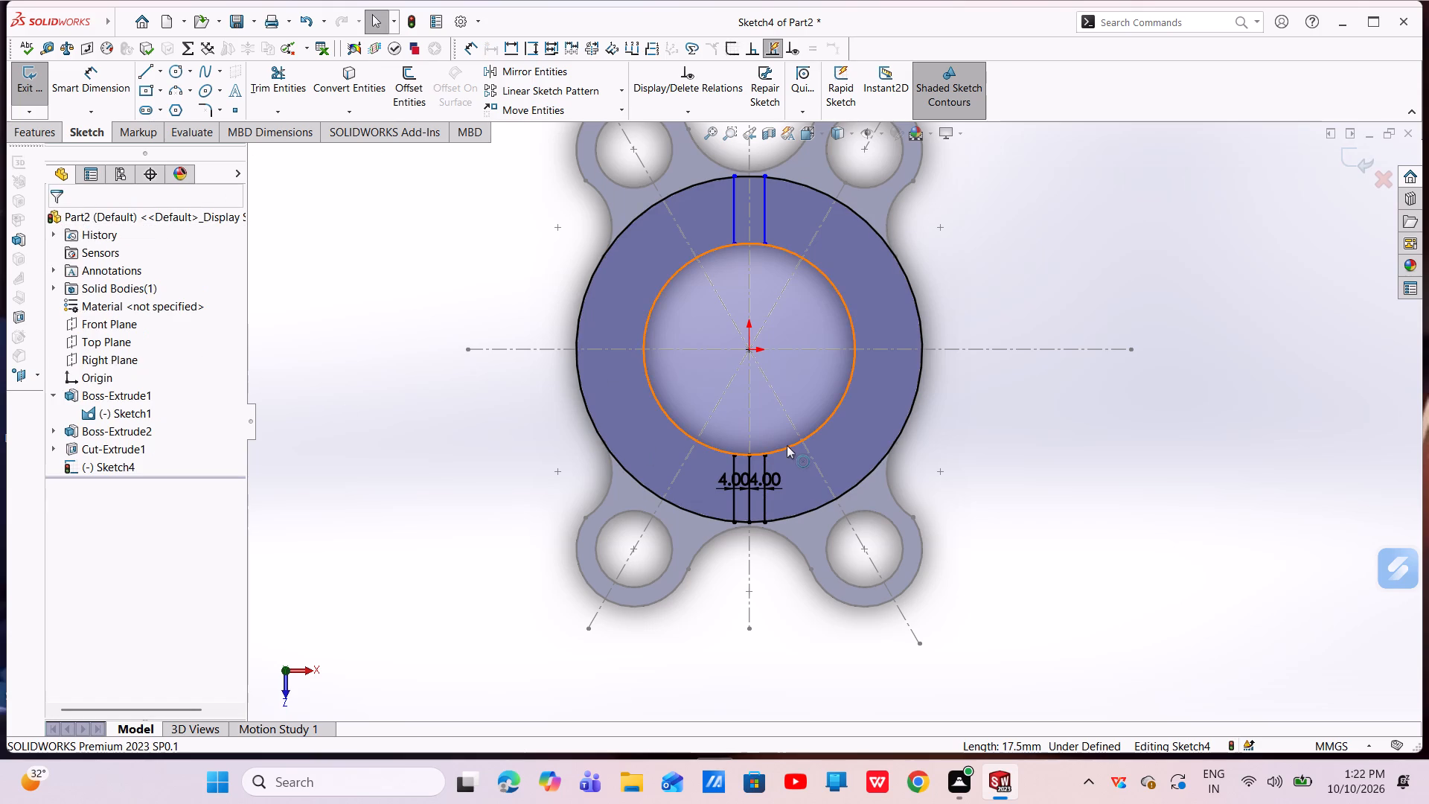
# Delete the middle line between the two lower offset lines.
pyautogui.scroll(-4, 781, 444)
pyautogui.click(730, 518)
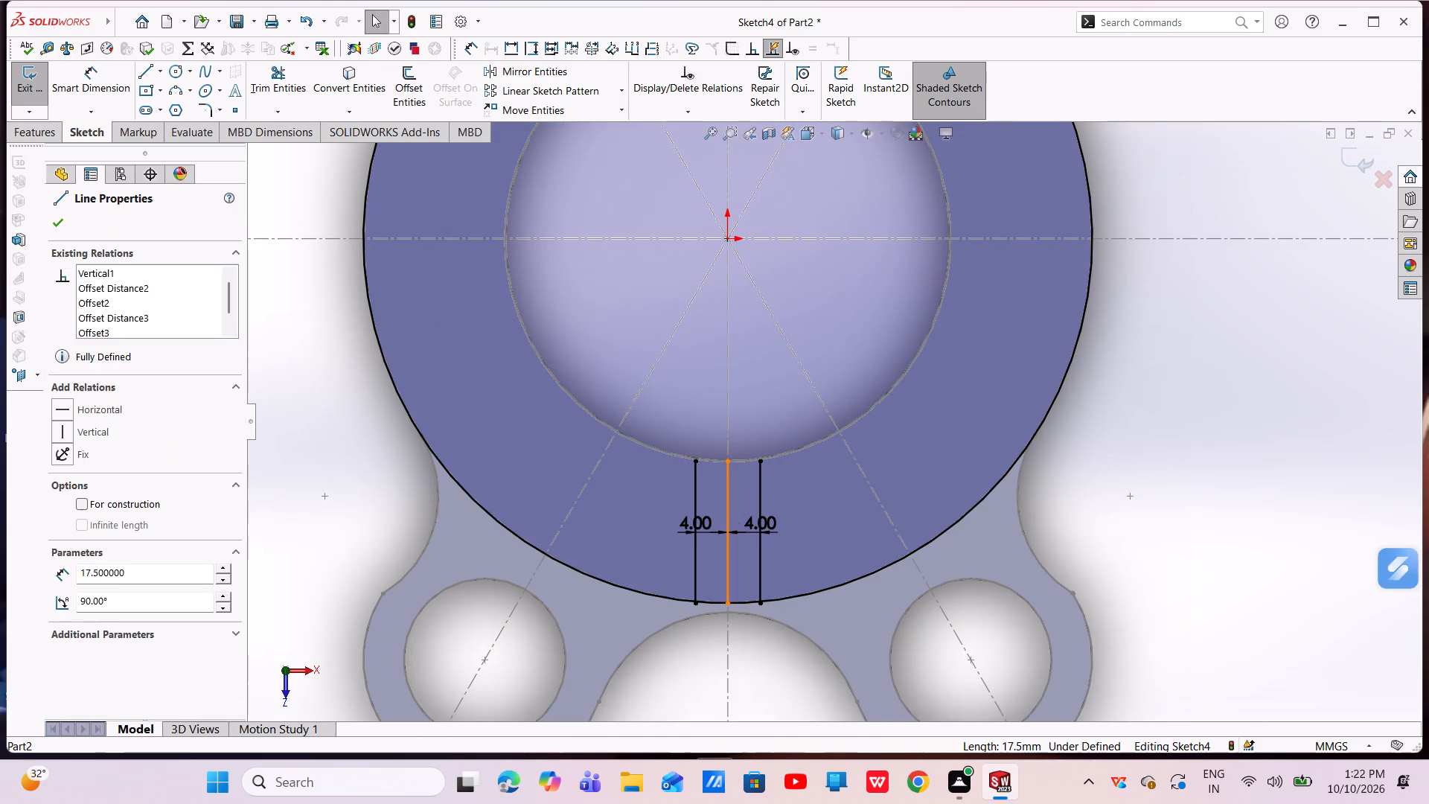
pyautogui.rightClick(730, 518)
pyautogui.click(782, 726)
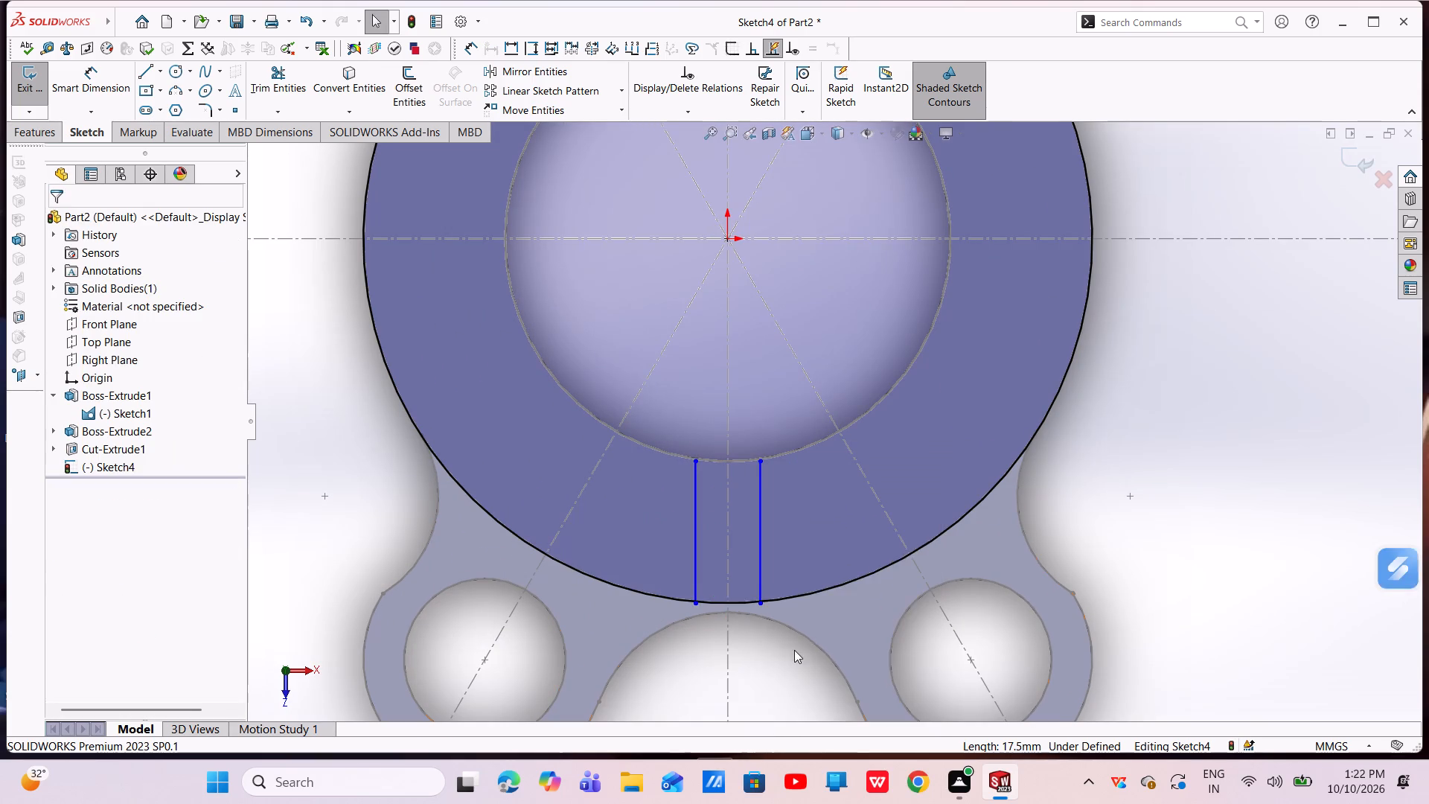
# Convert the 55 mm central hole circle into the current sketch.
pyautogui.scroll(2, 798, 486)
pyautogui.click(884, 380)
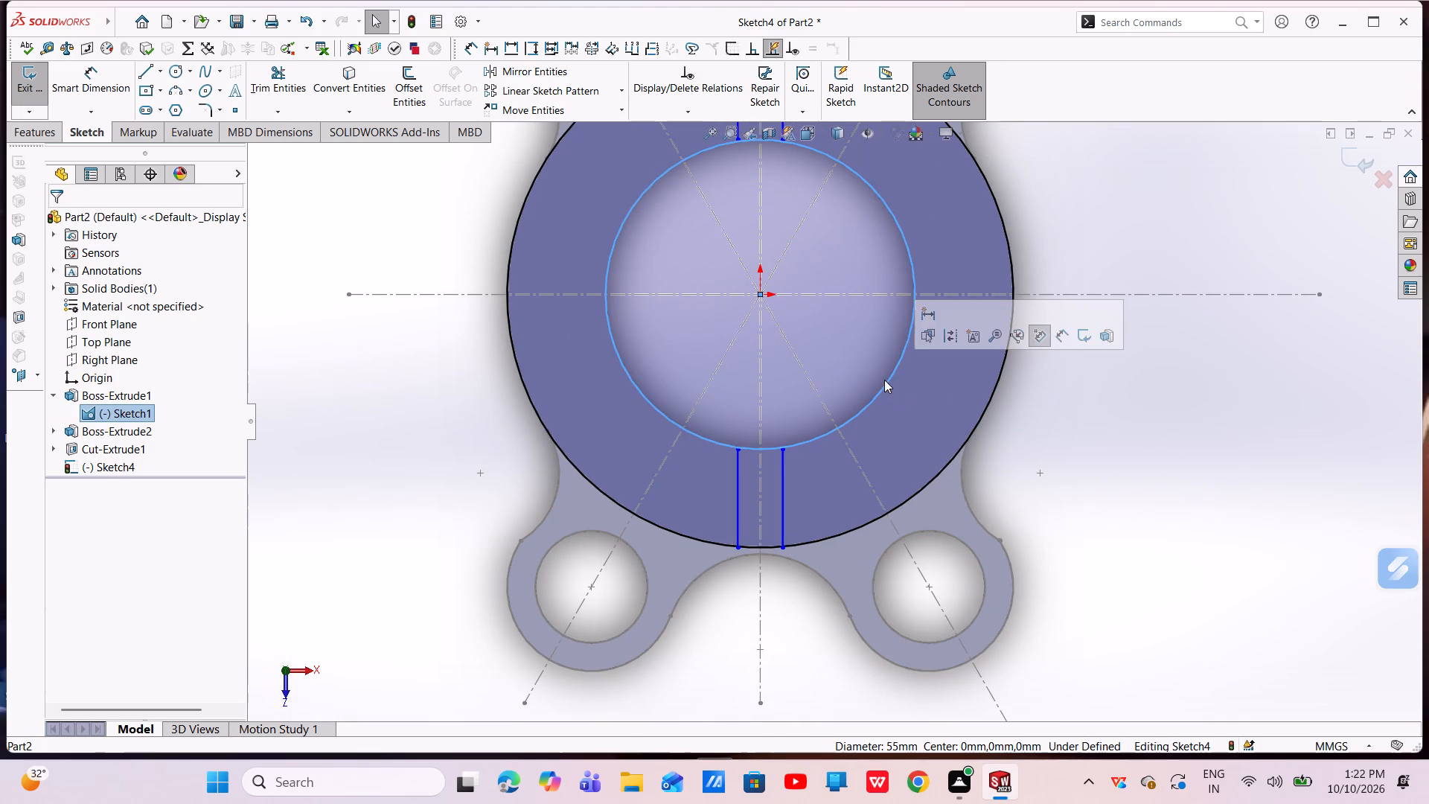
pyautogui.click(364, 70)
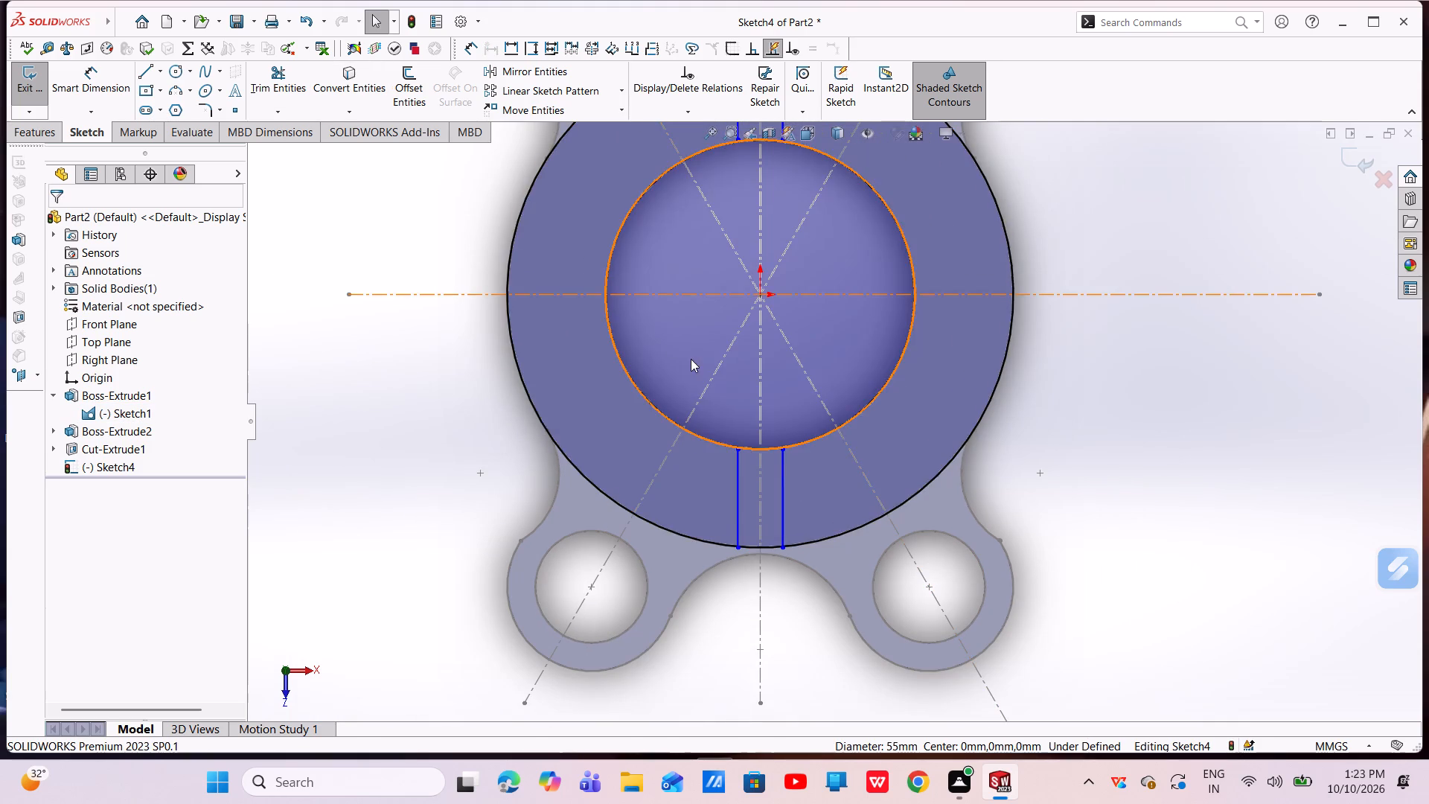
# Draw a horizontal line about 17.5 mm long on the horizontal centreline, from the disc's left outer edge to the central hole's edge.
pyautogui.scroll(3, 691, 359)
pyautogui.scroll(-2, 789, 292)
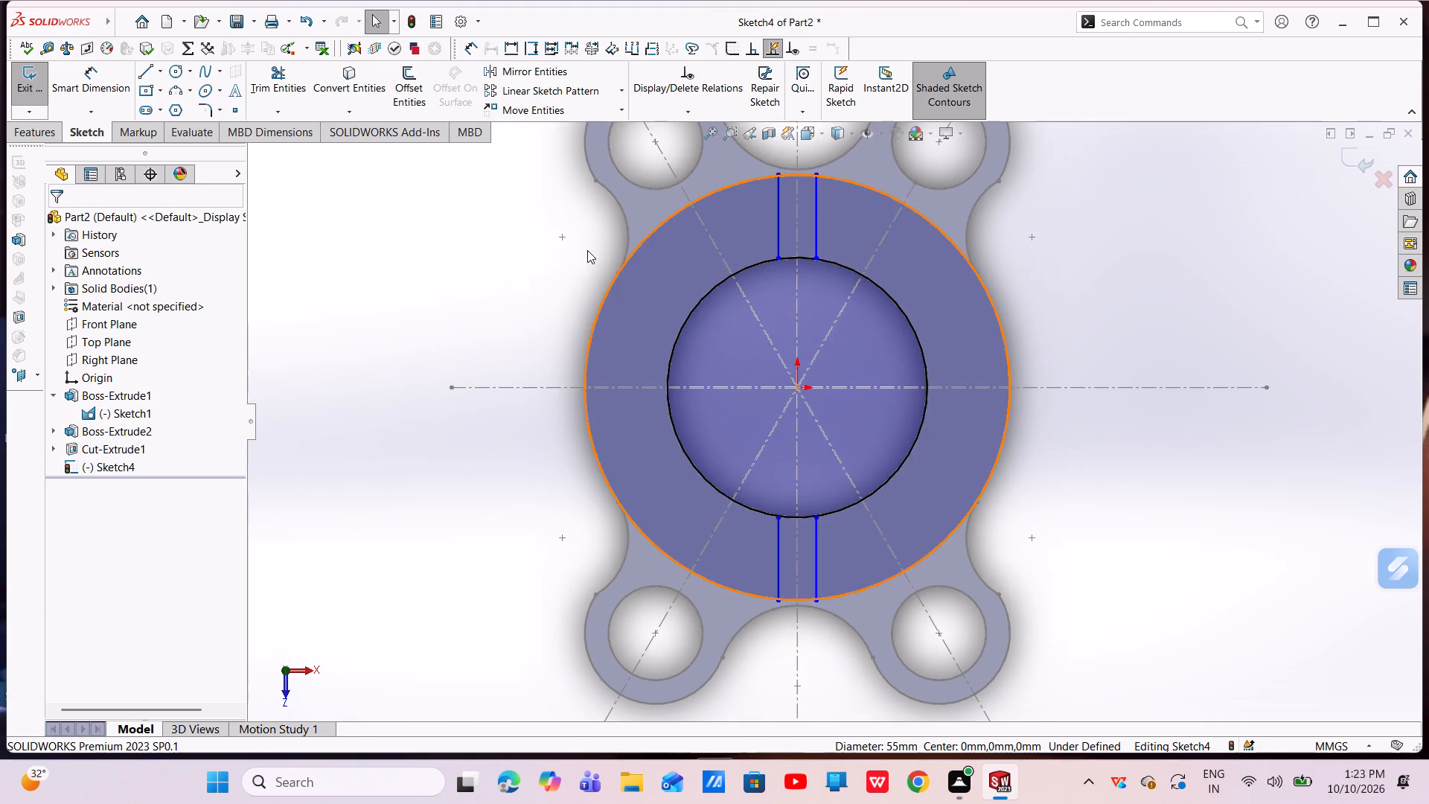
pyautogui.click(140, 71)
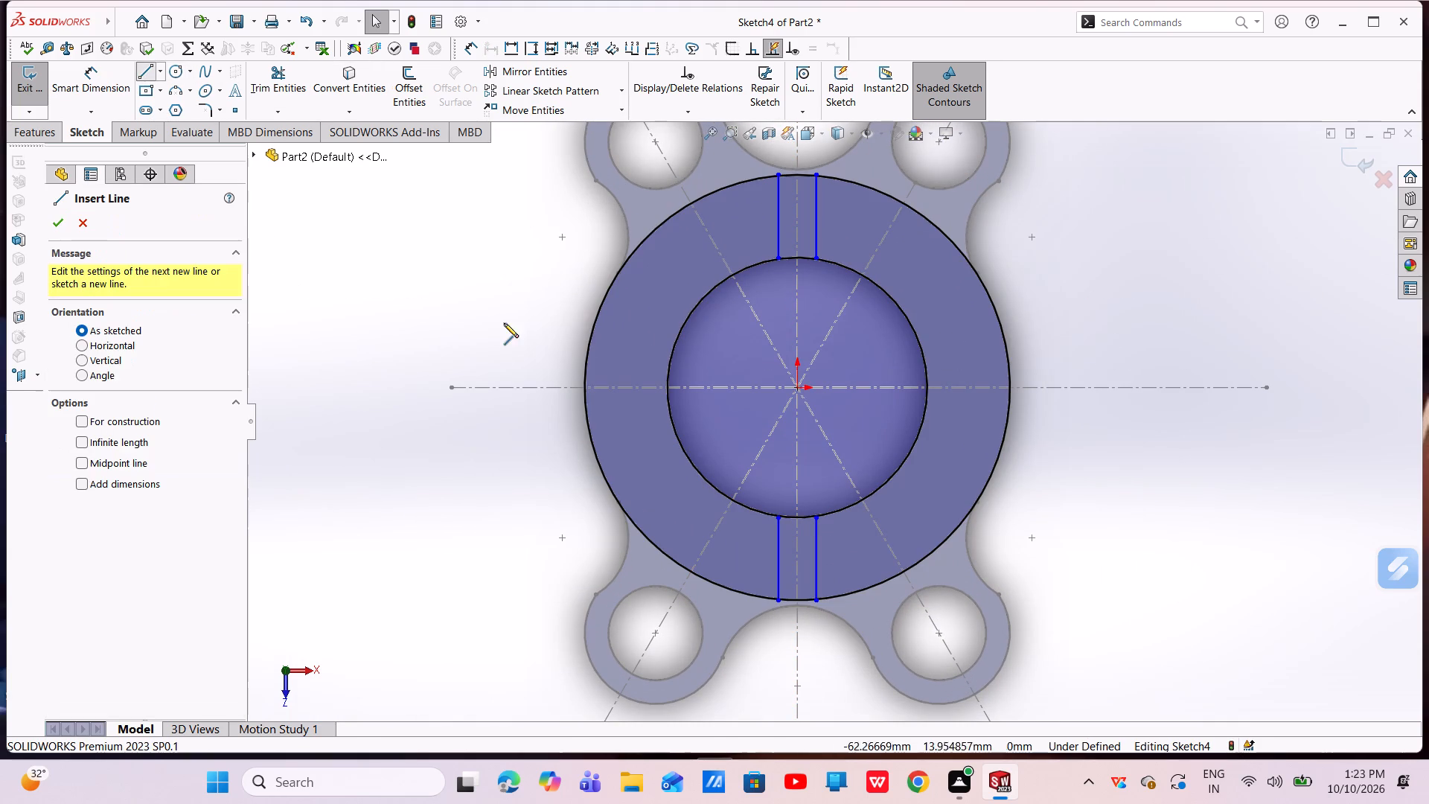
pyautogui.click(583, 388)
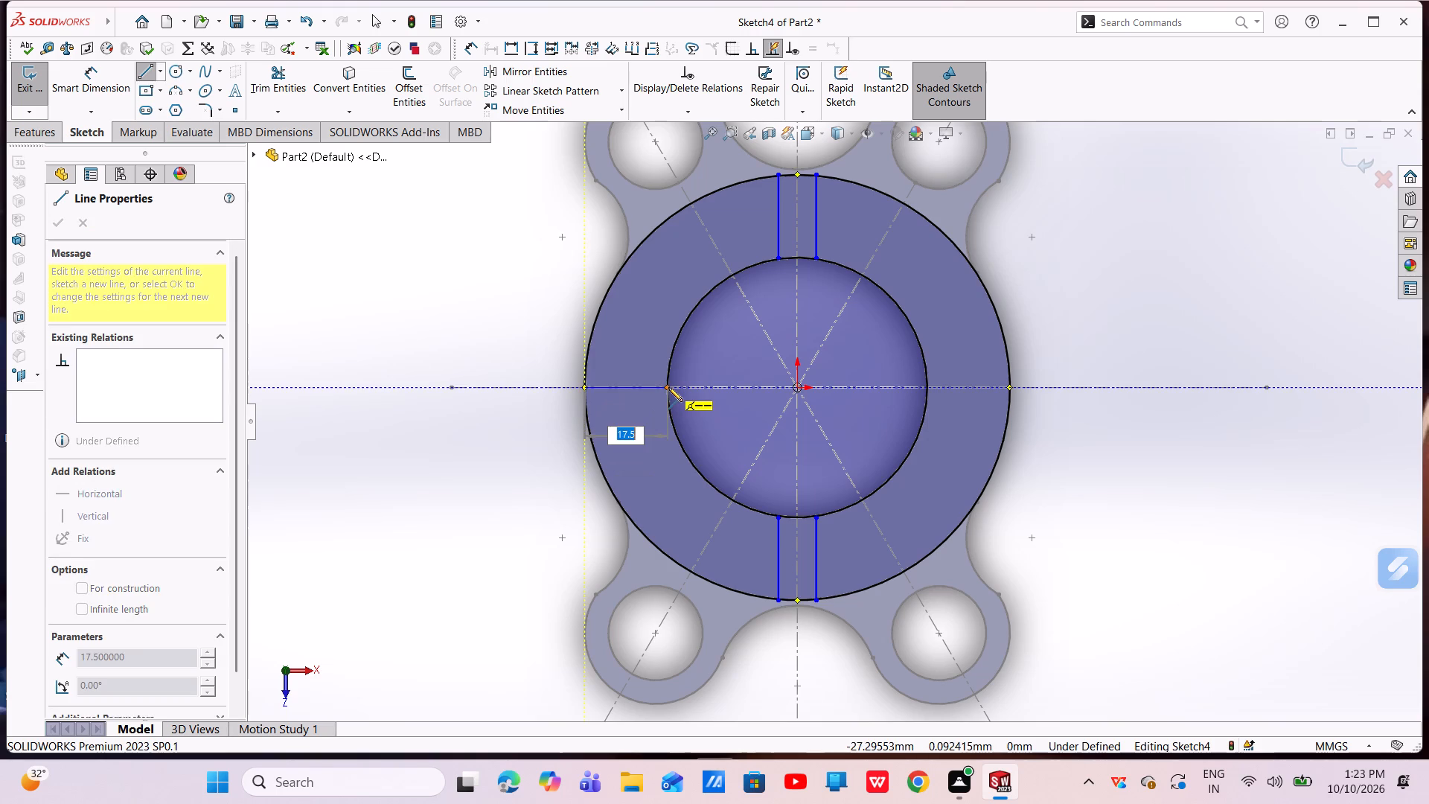
pyautogui.click(668, 387)
pyautogui.rightClick(668, 387)
pyautogui.click(689, 395)
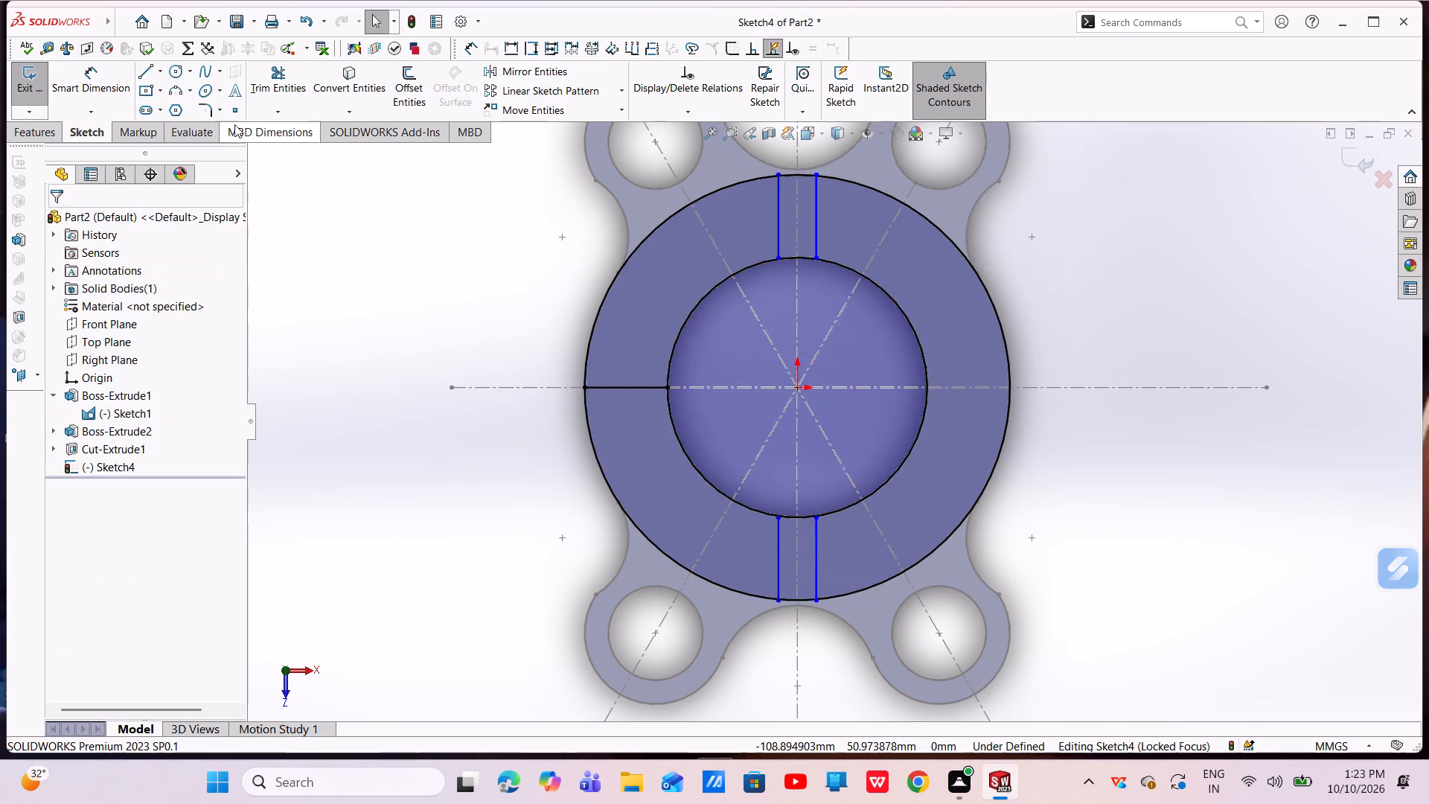
# Offset the horizontal line 4 mm above and below, with dimensions added.
pyautogui.click(412, 77)
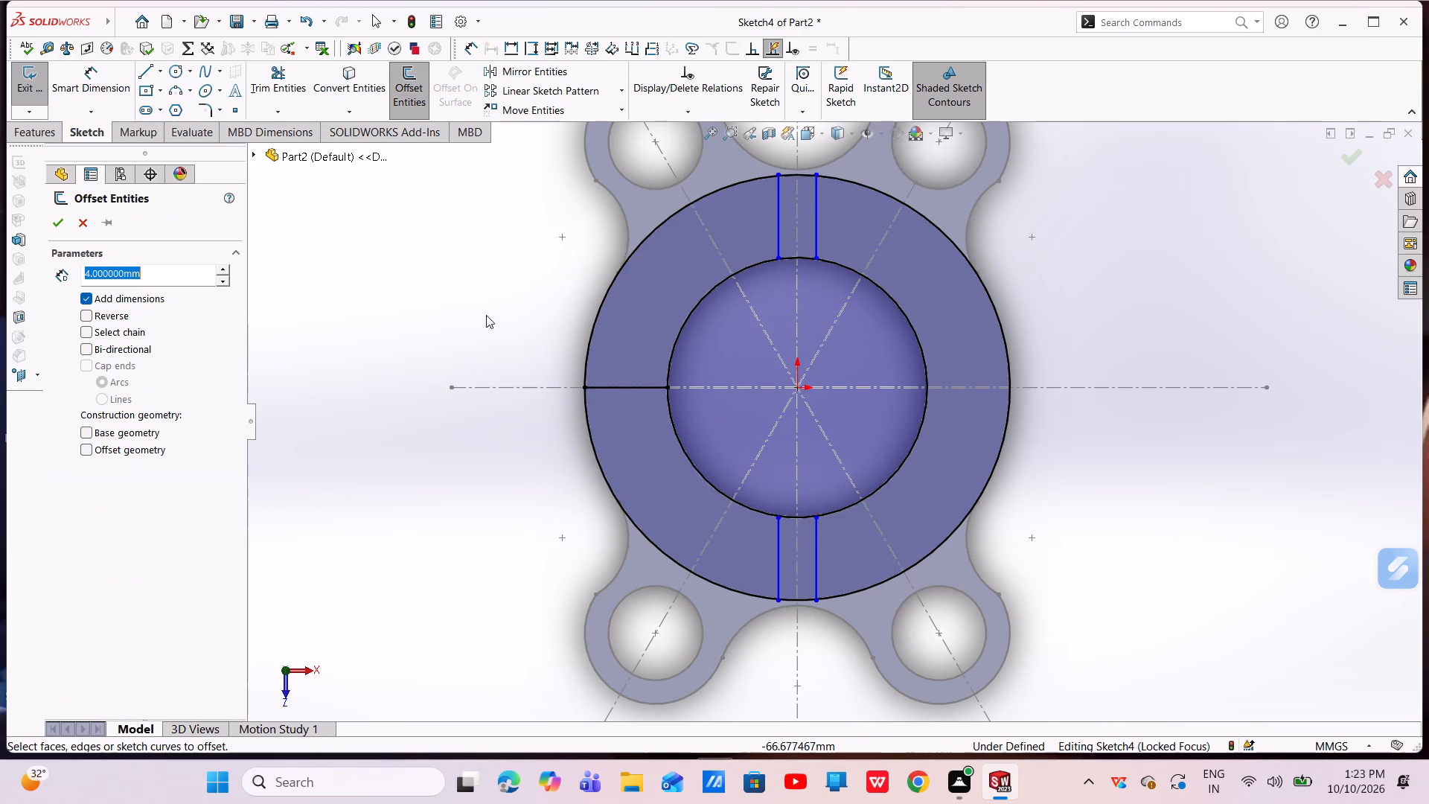
pyautogui.click(624, 383)
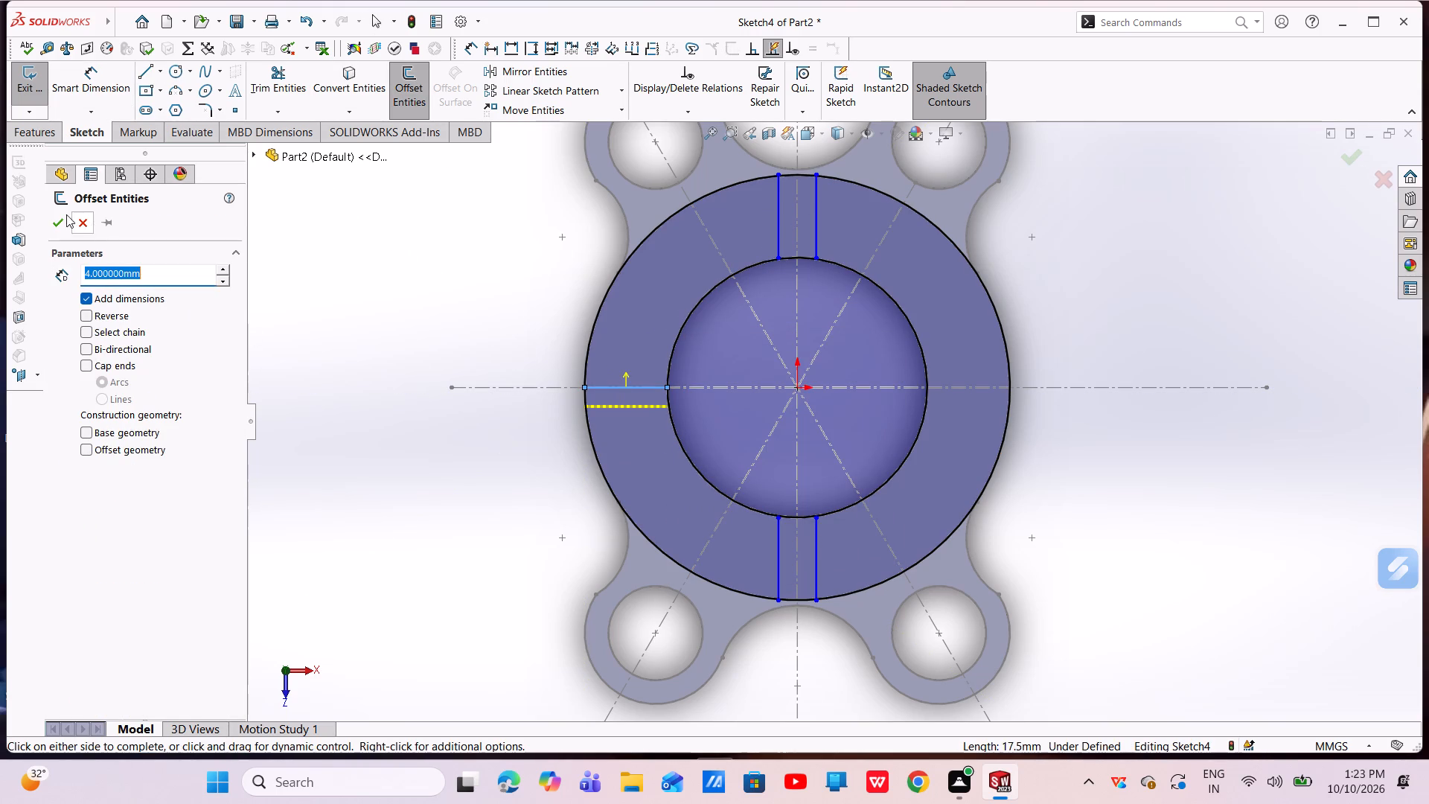
pyautogui.click(54, 219)
pyautogui.click(603, 387)
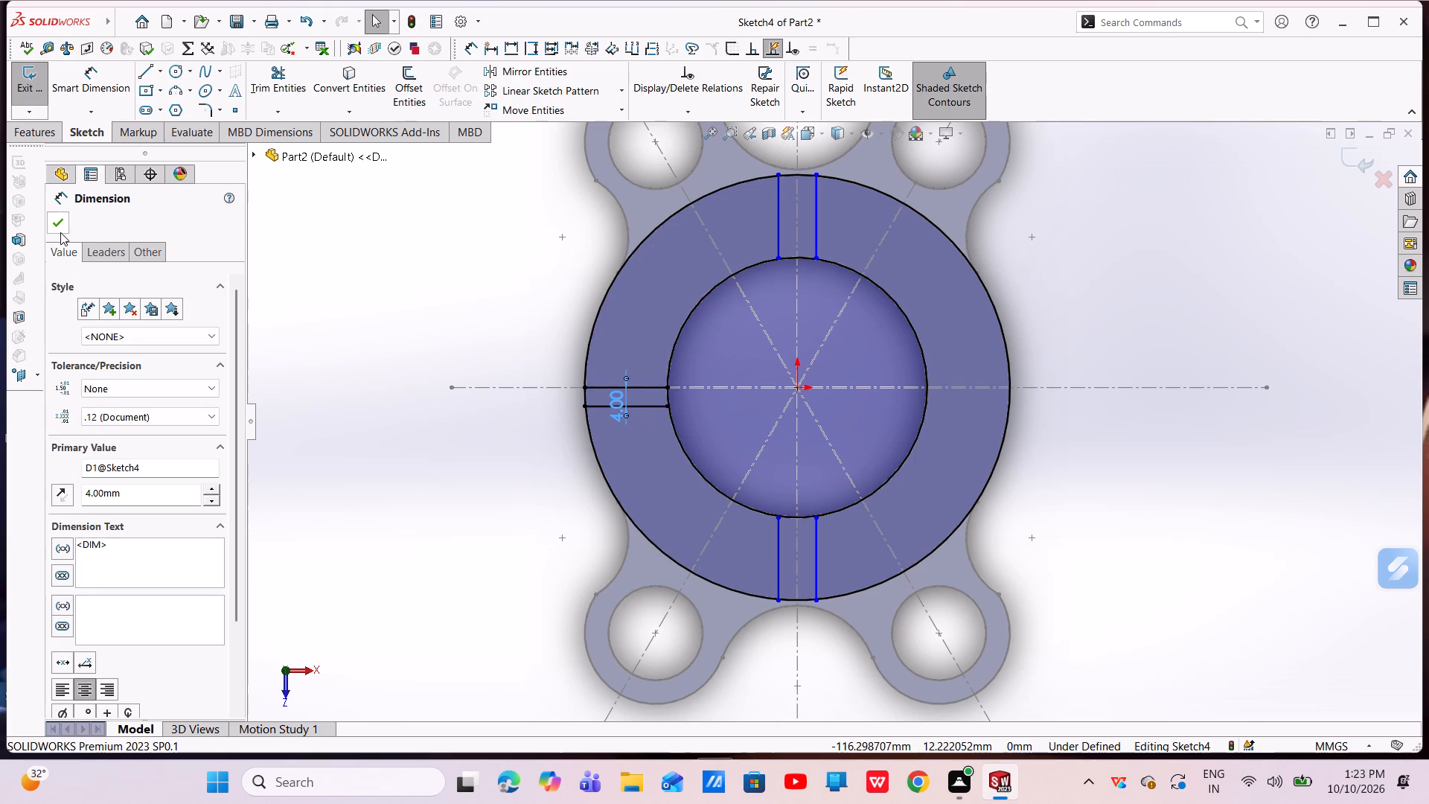
pyautogui.click(60, 233)
pyautogui.click(409, 89)
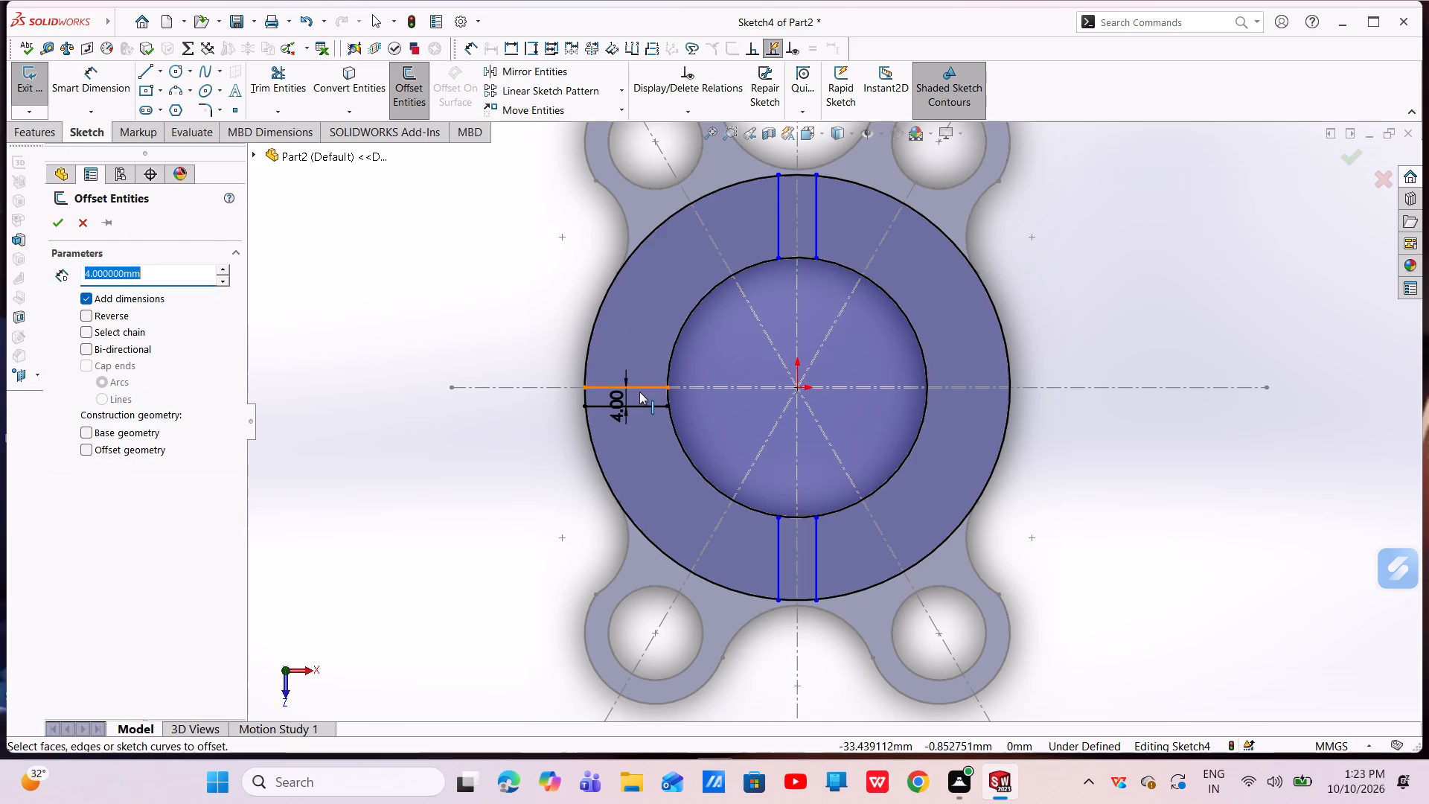
pyautogui.click(642, 386)
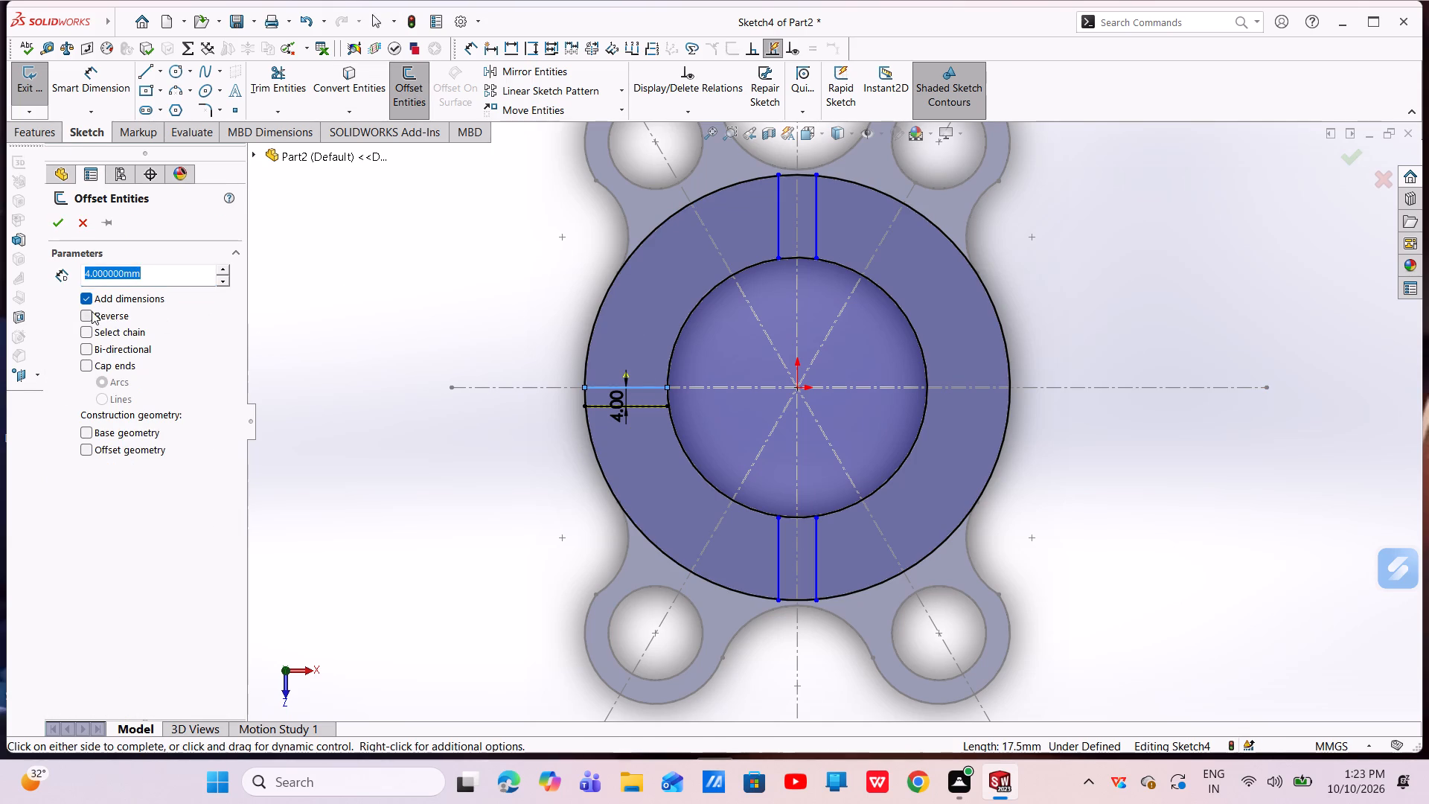
pyautogui.click(91, 310)
pyautogui.click(55, 217)
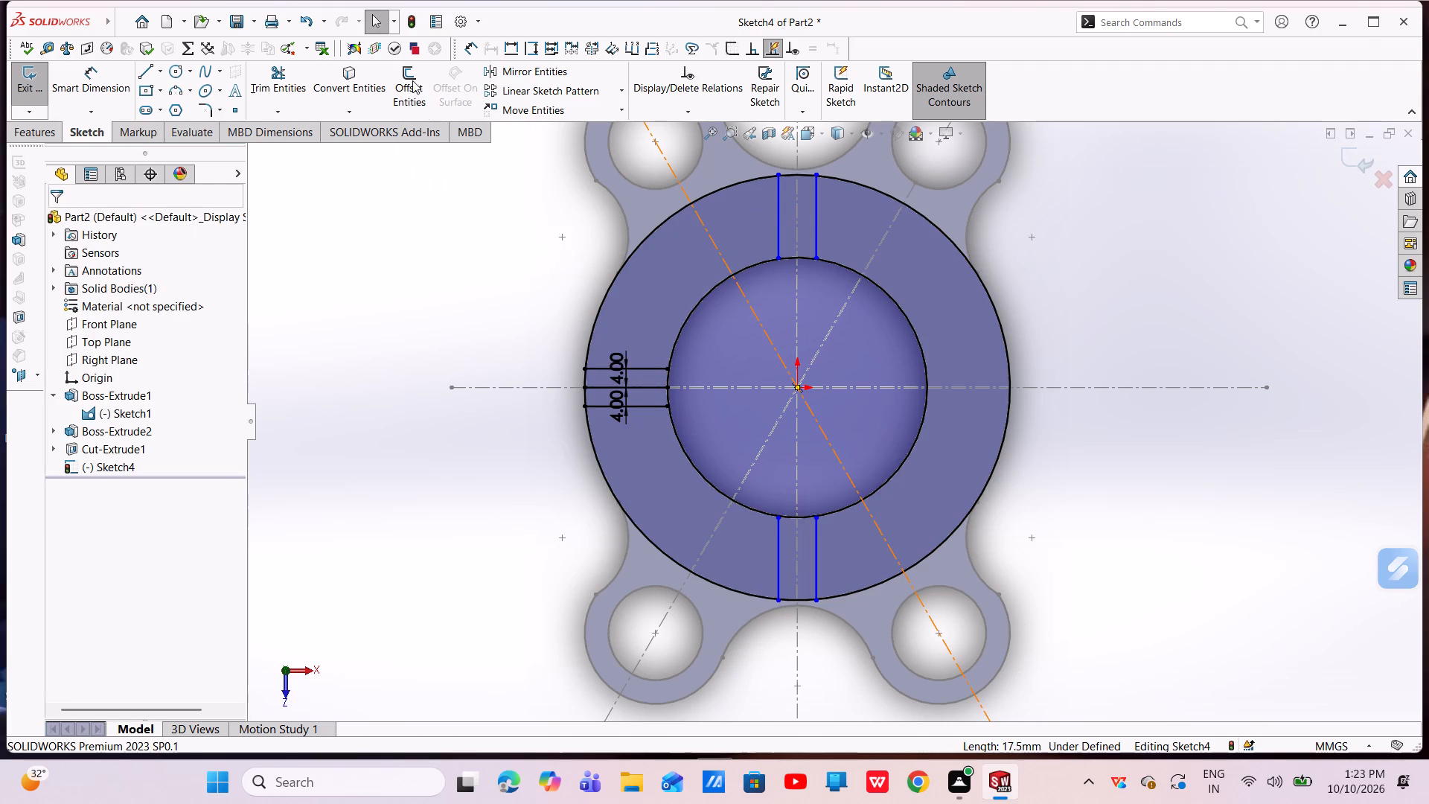
# Draw a horizontal line about 17.5 mm long on the horizontal centreline, from the central hole's edge to the disc's right outer edge.
pyautogui.click(141, 68)
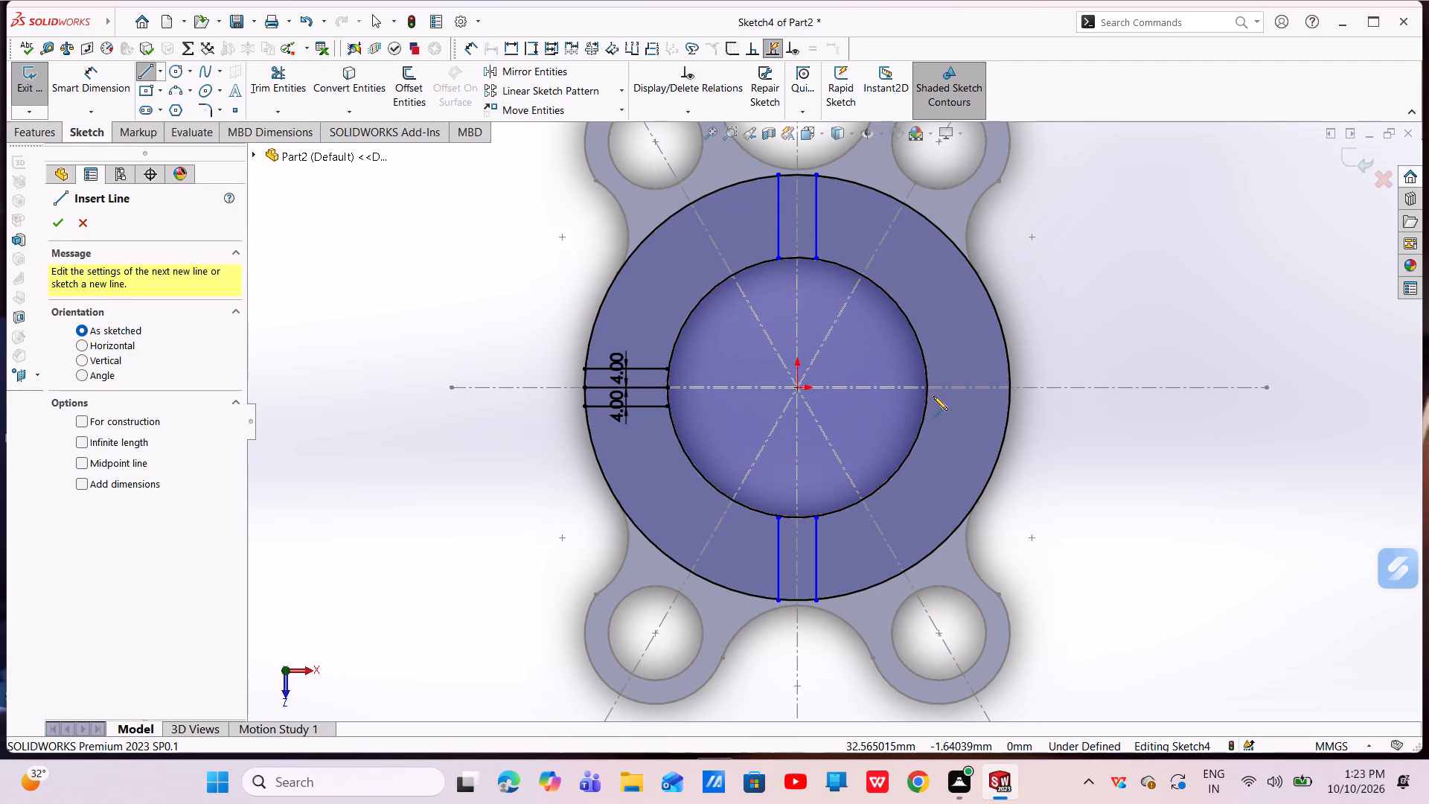
pyautogui.click(927, 389)
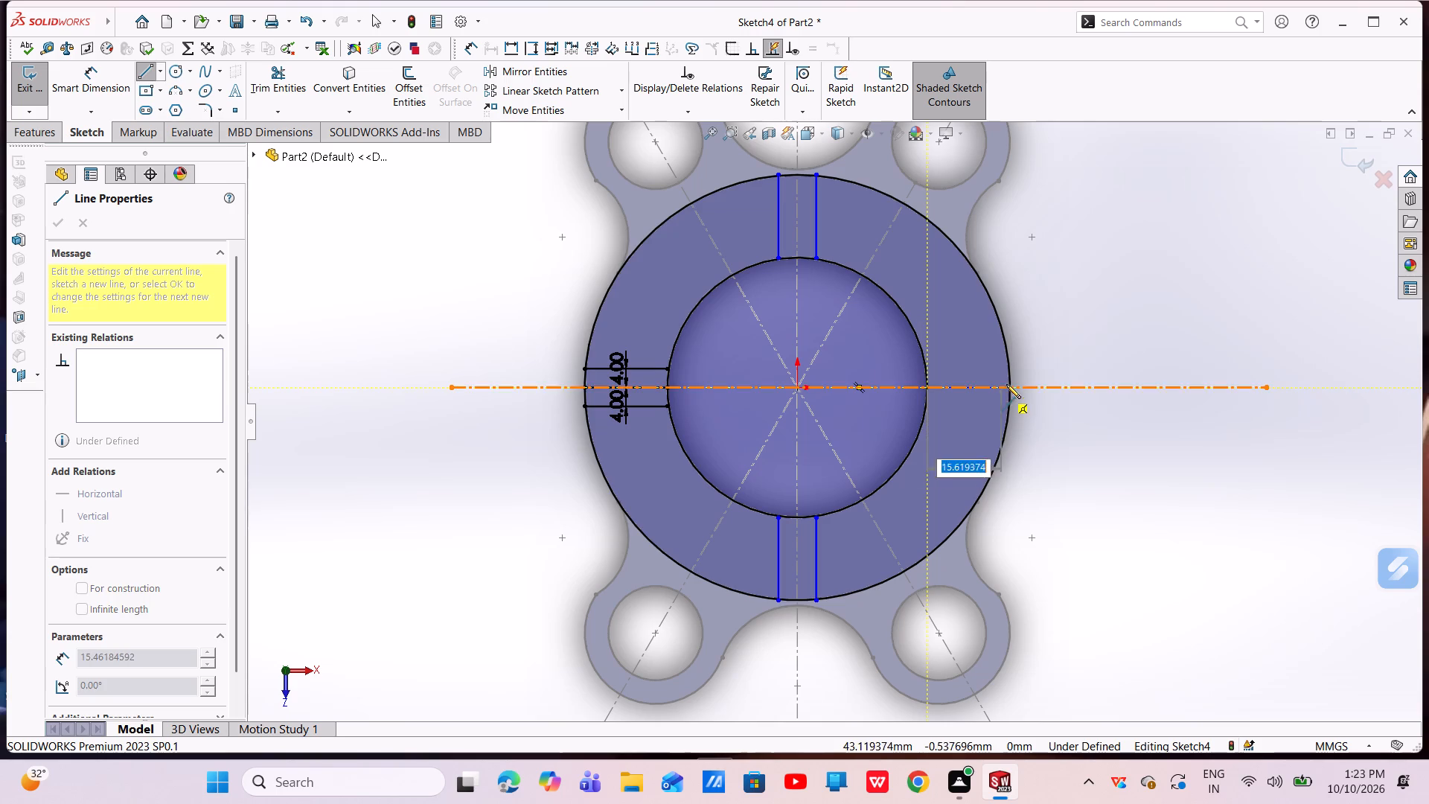
pyautogui.click(1008, 389)
pyautogui.rightClick(1008, 389)
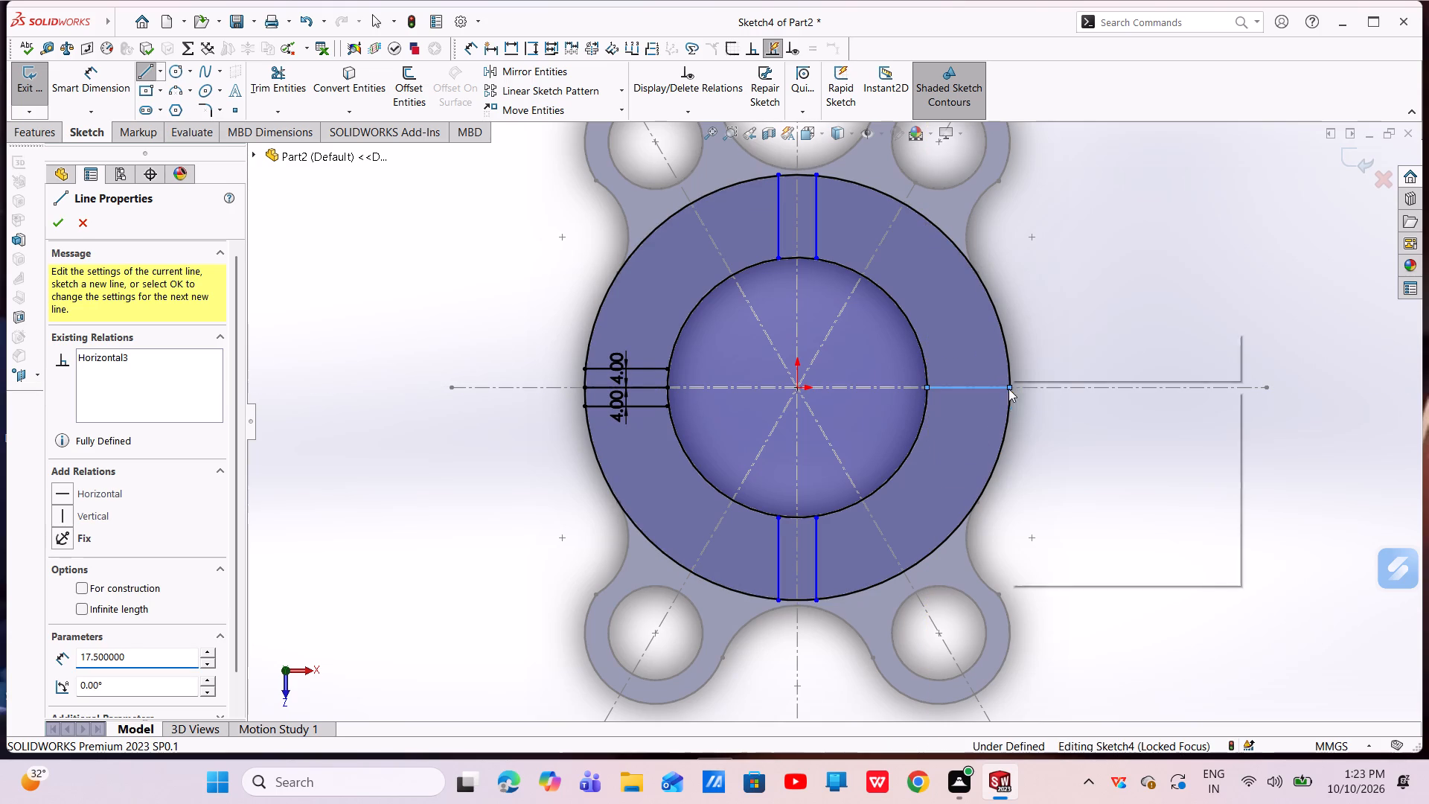
pyautogui.click(1026, 394)
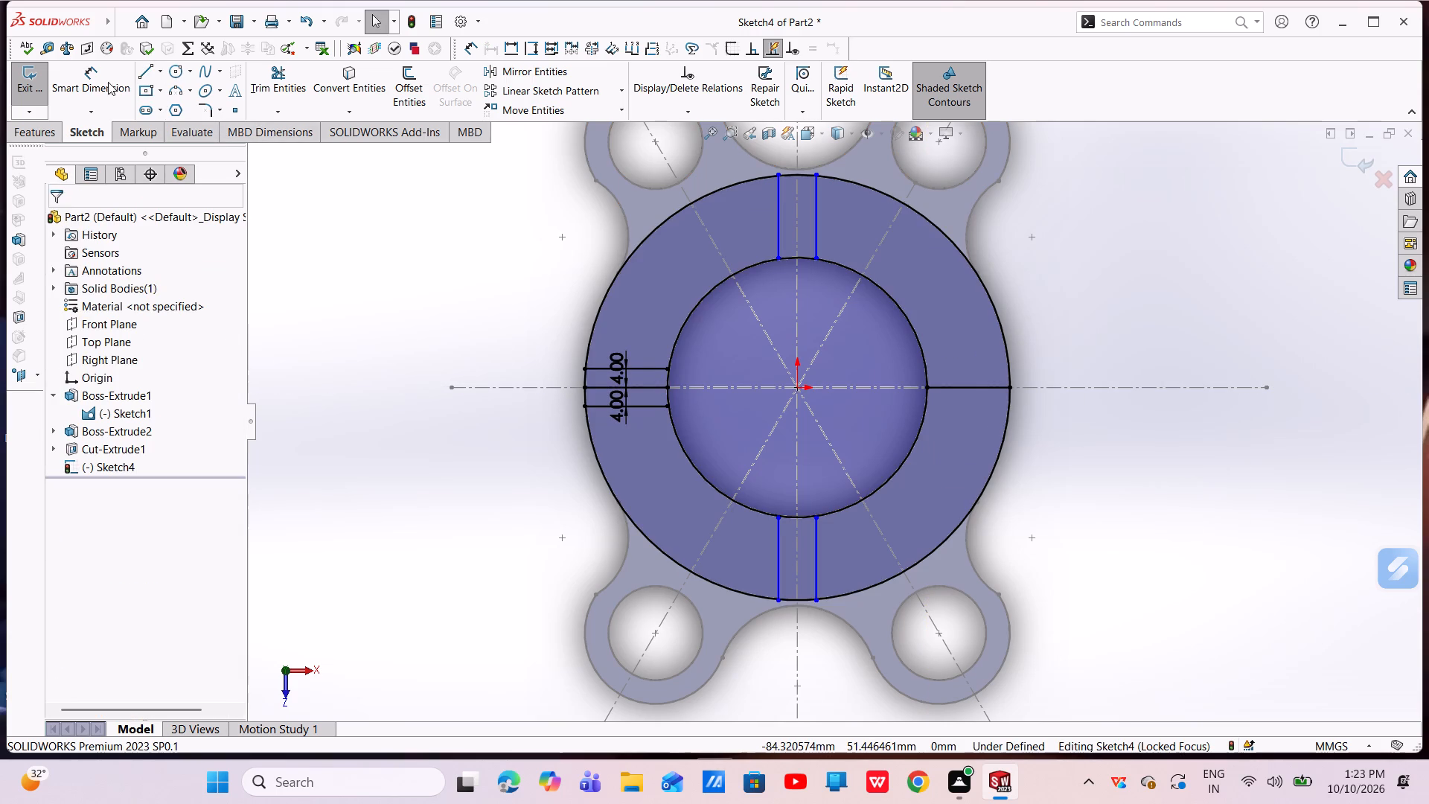
# Offset the right-hand horizontal line 4 mm below and 4 mm above, with dimensions added.
pyautogui.click(405, 81)
pyautogui.click(979, 386)
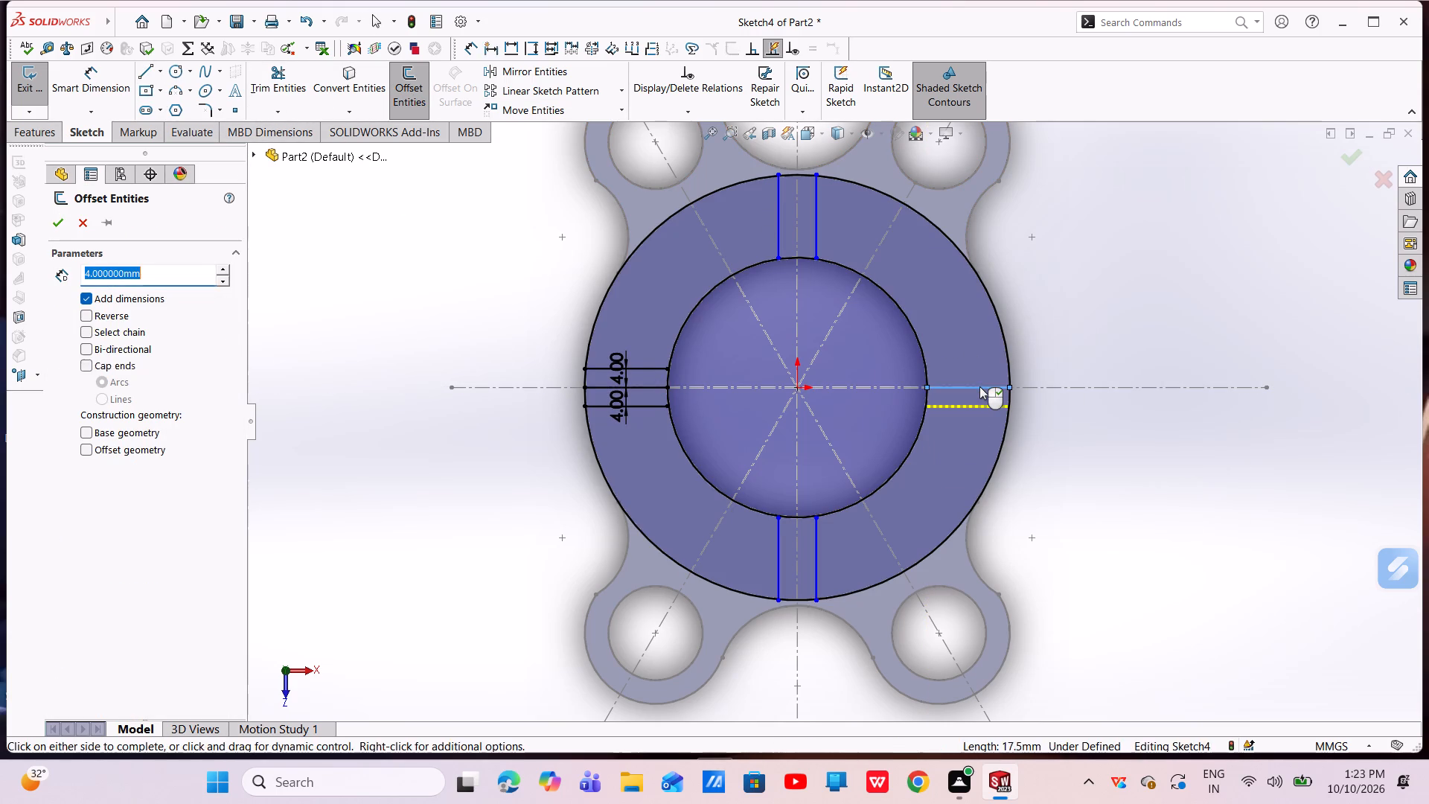
pyautogui.rightClick(1071, 354)
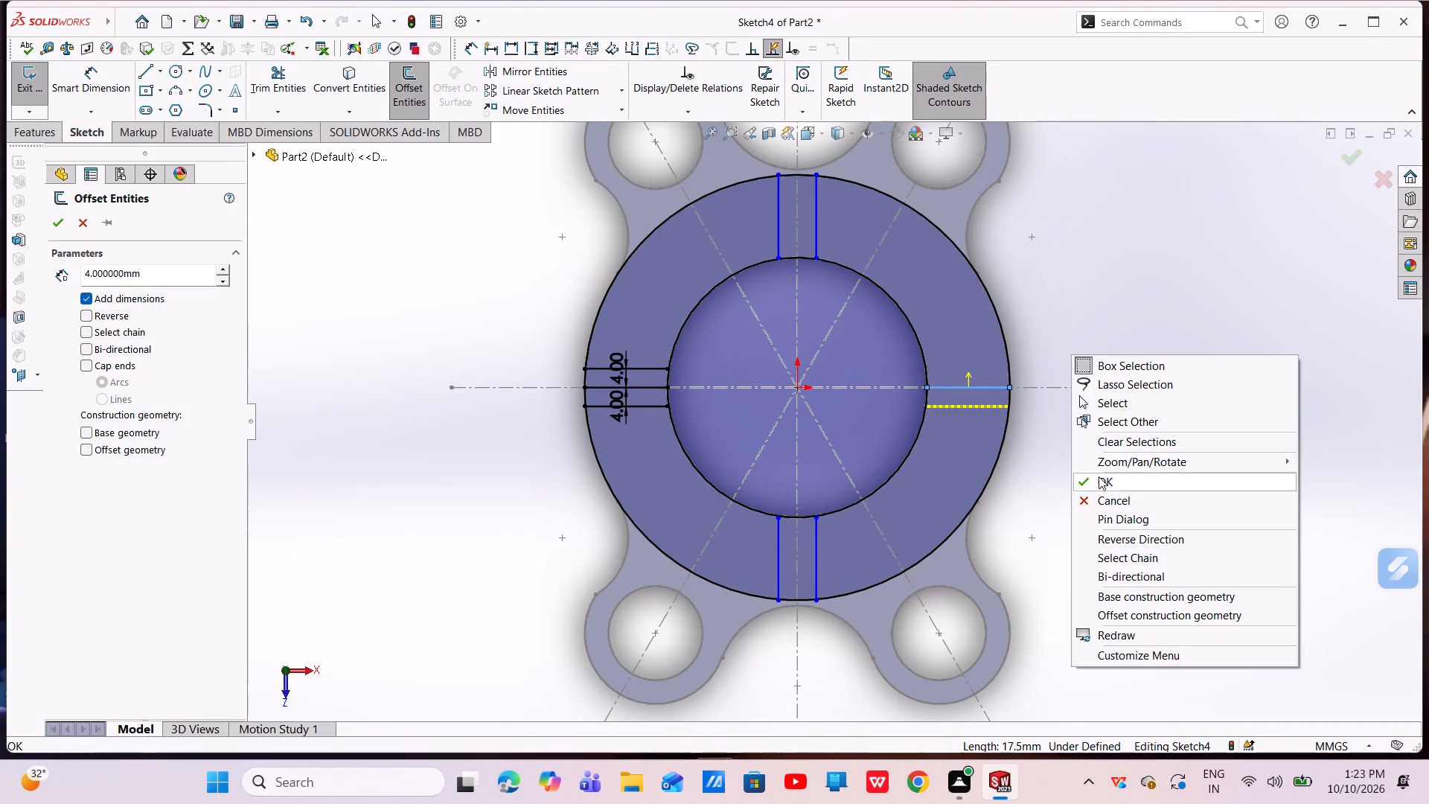
pyautogui.click(1099, 476)
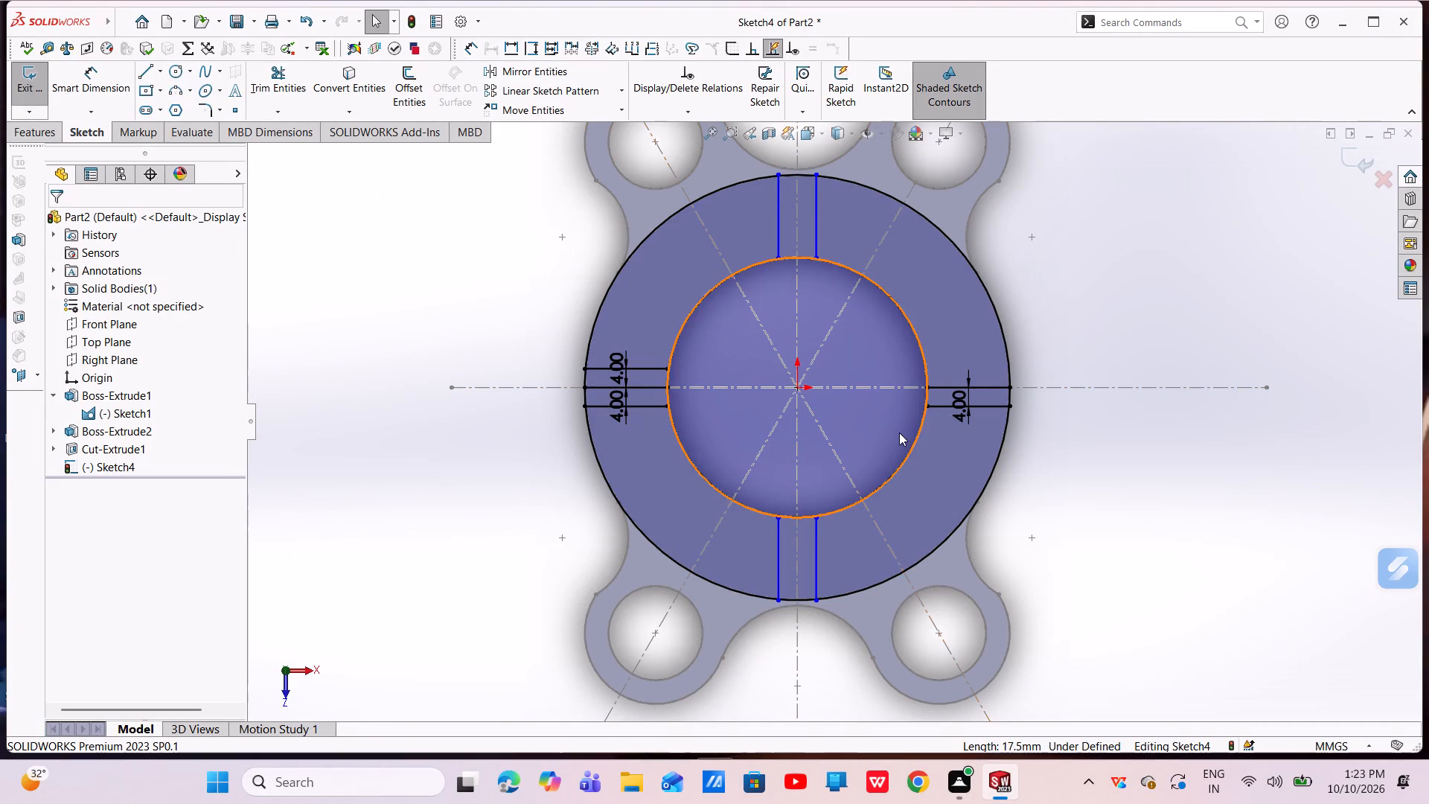
pyautogui.click(426, 86)
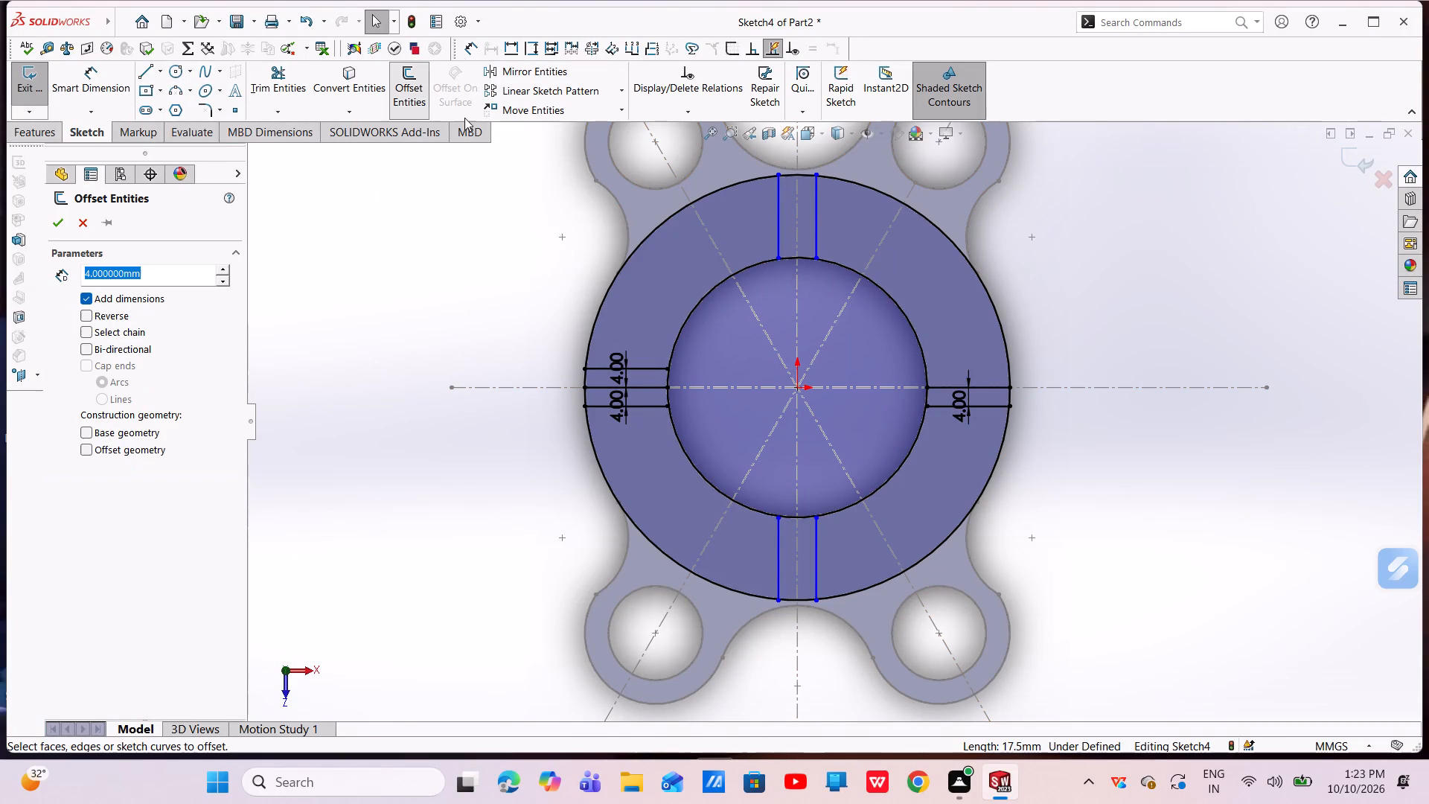
pyautogui.click(990, 386)
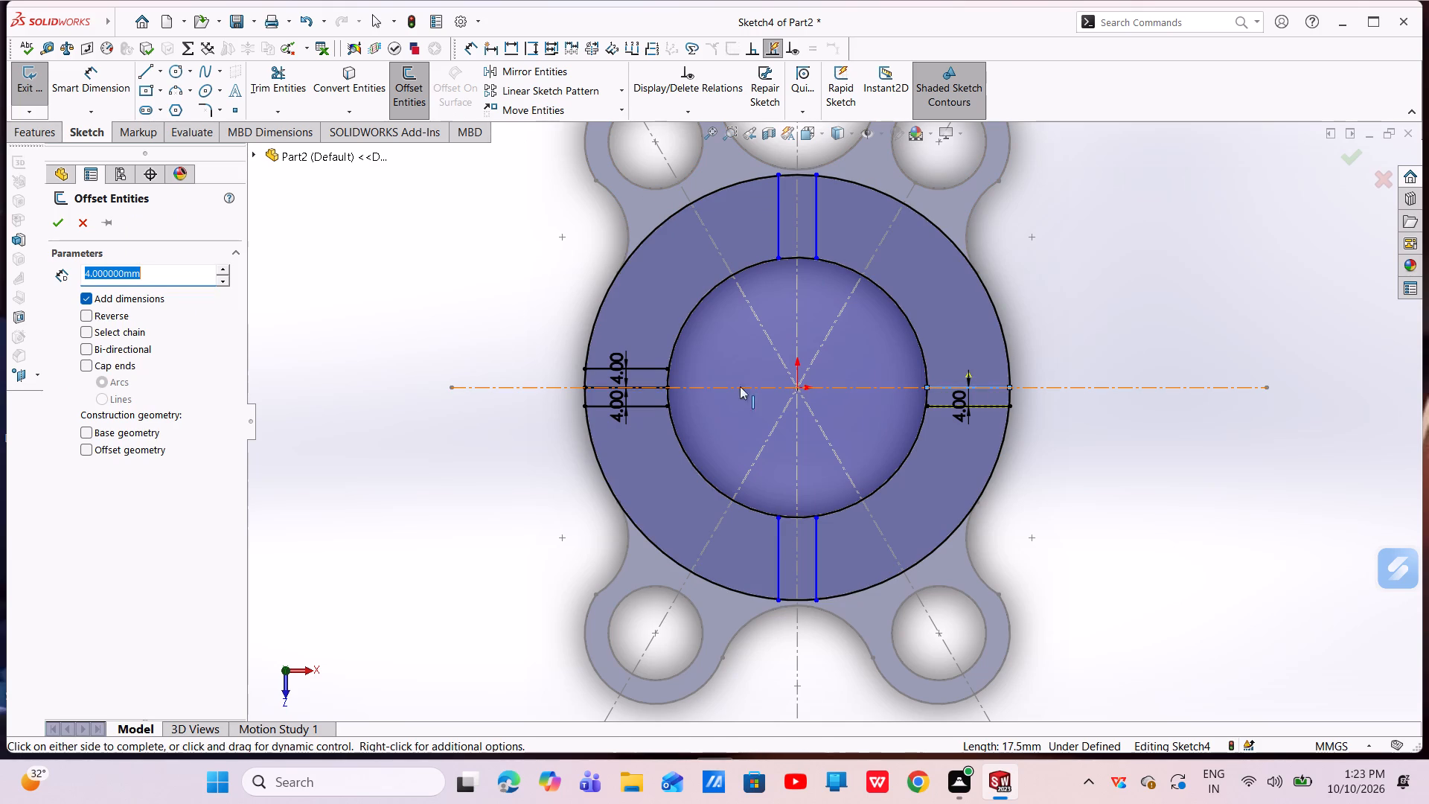
pyautogui.click(95, 315)
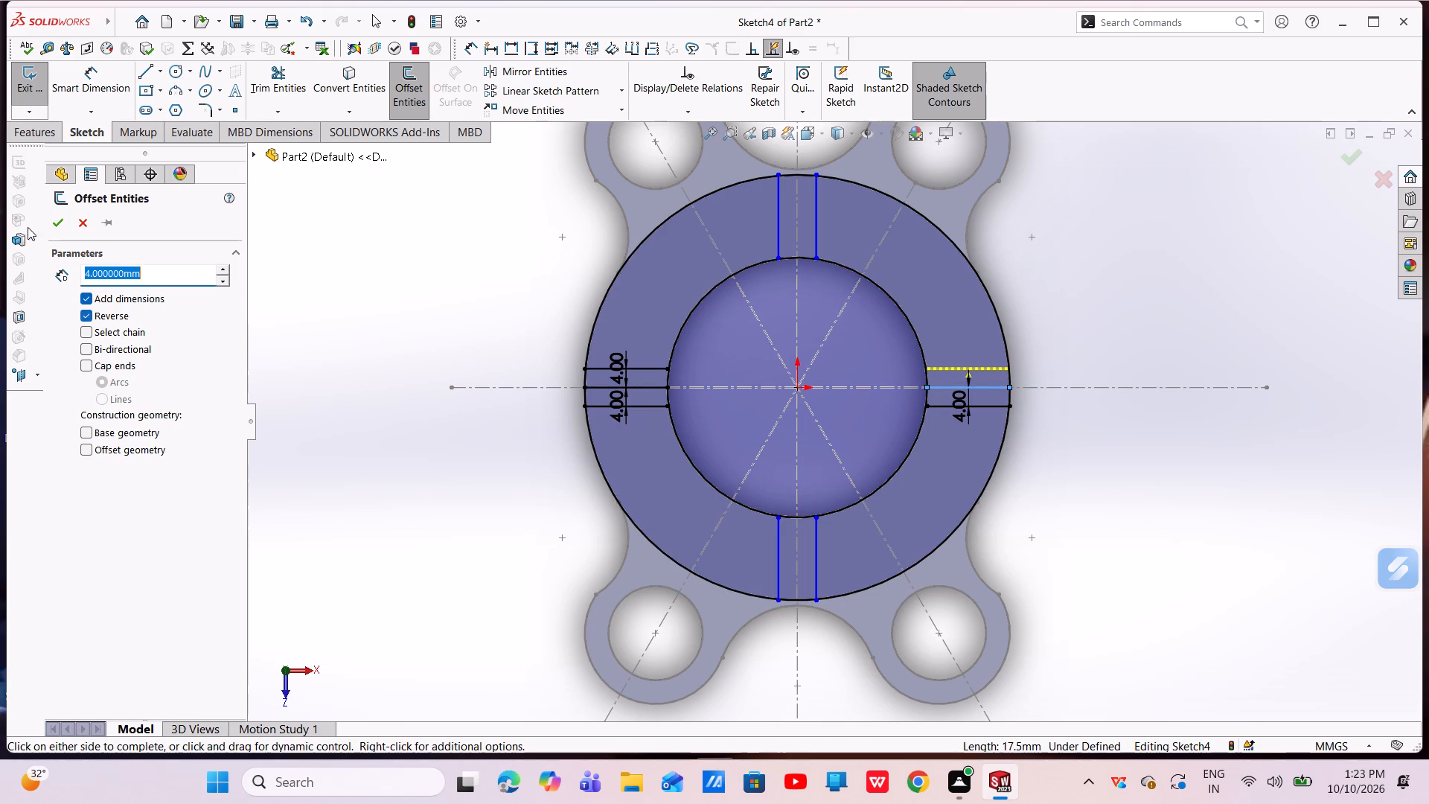
pyautogui.click(52, 227)
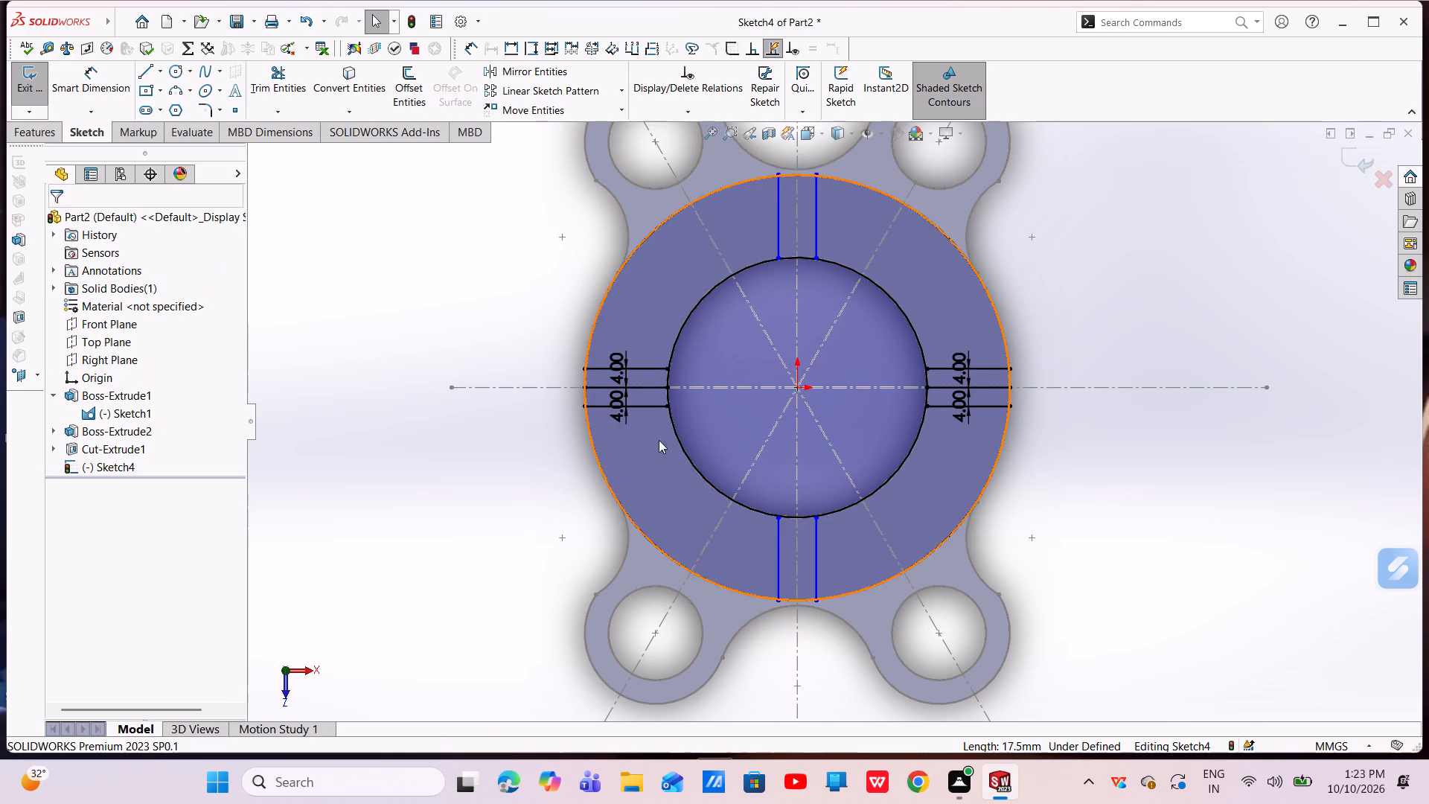
# Delete the middle line between the two offset lines on the disc's left side.
pyautogui.scroll(-3, 685, 311)
pyautogui.click(613, 451)
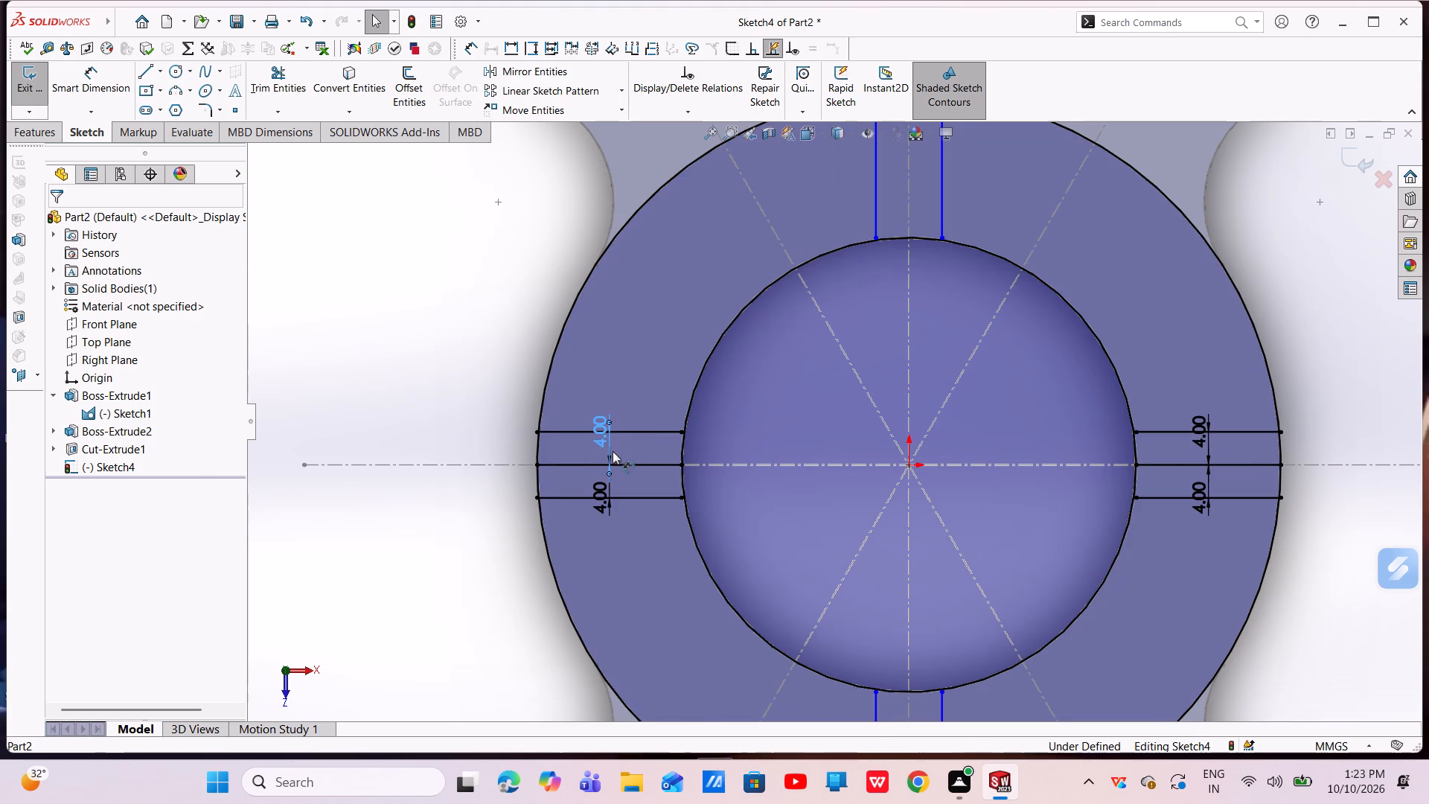
pyautogui.rightClick(613, 451)
pyautogui.click(443, 563)
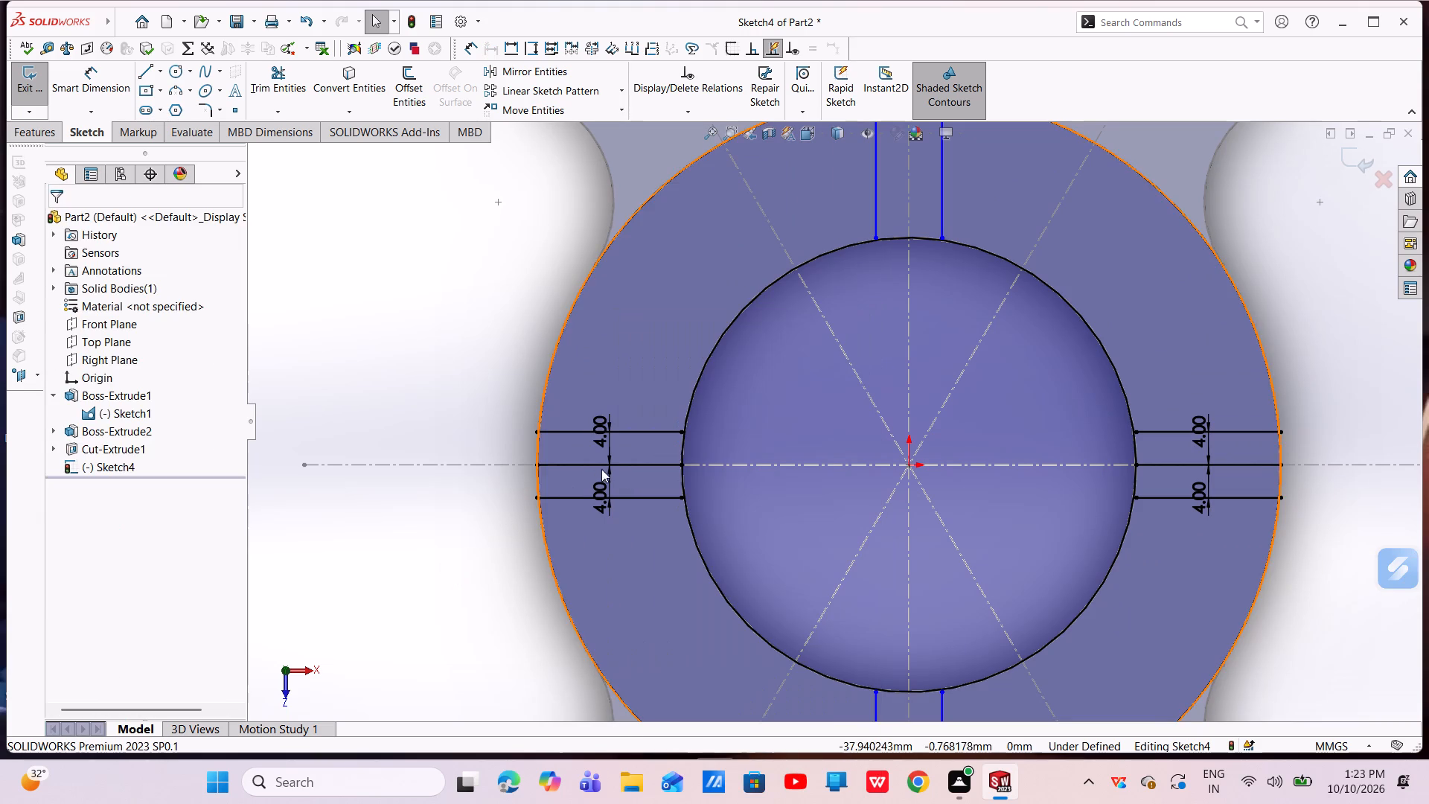
pyautogui.click(635, 463)
pyautogui.rightClick(635, 463)
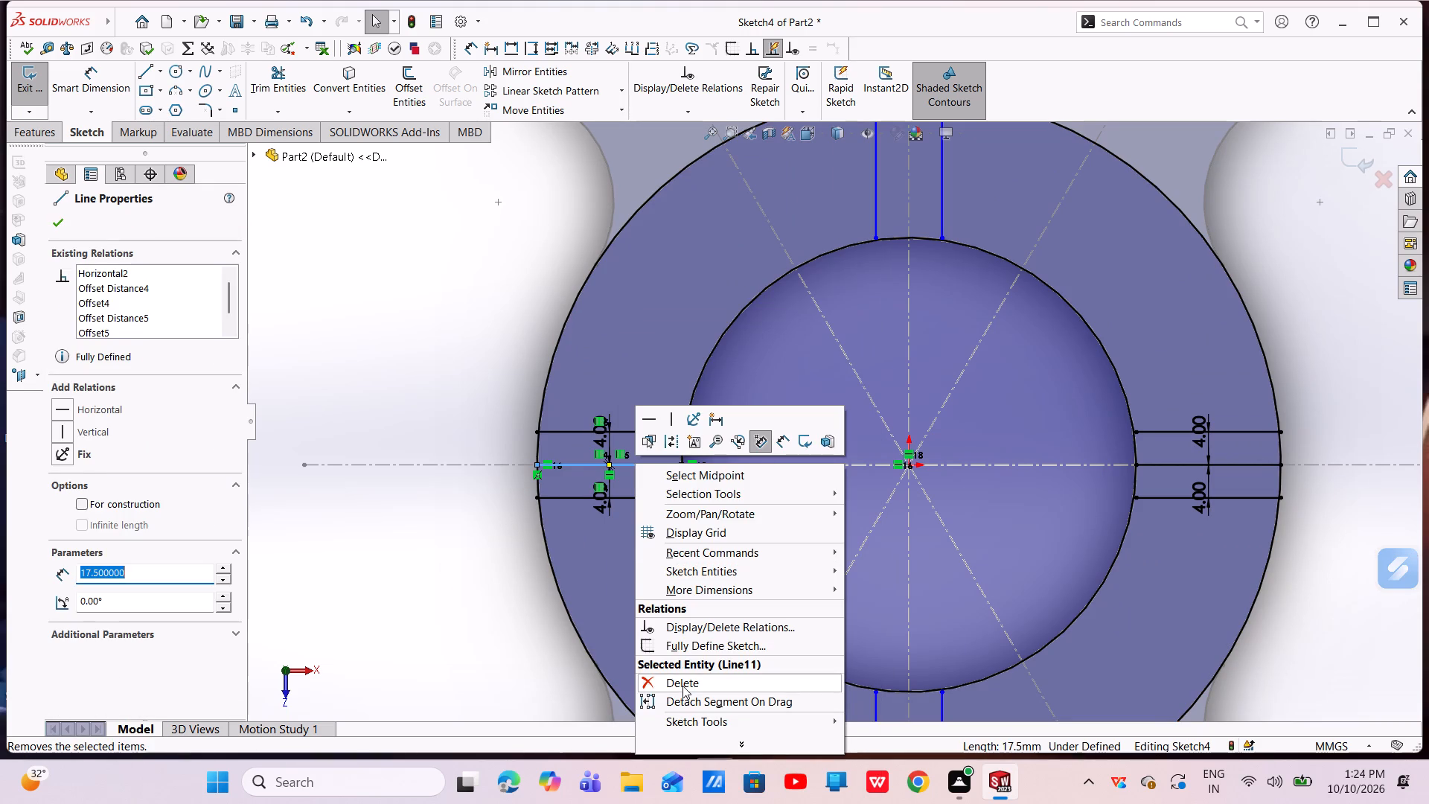
pyautogui.click(682, 686)
# Delete the middle line between the two offset lines on the disc's right side.
pyautogui.scroll(4, 758, 569)
pyautogui.scroll(-5, 1039, 448)
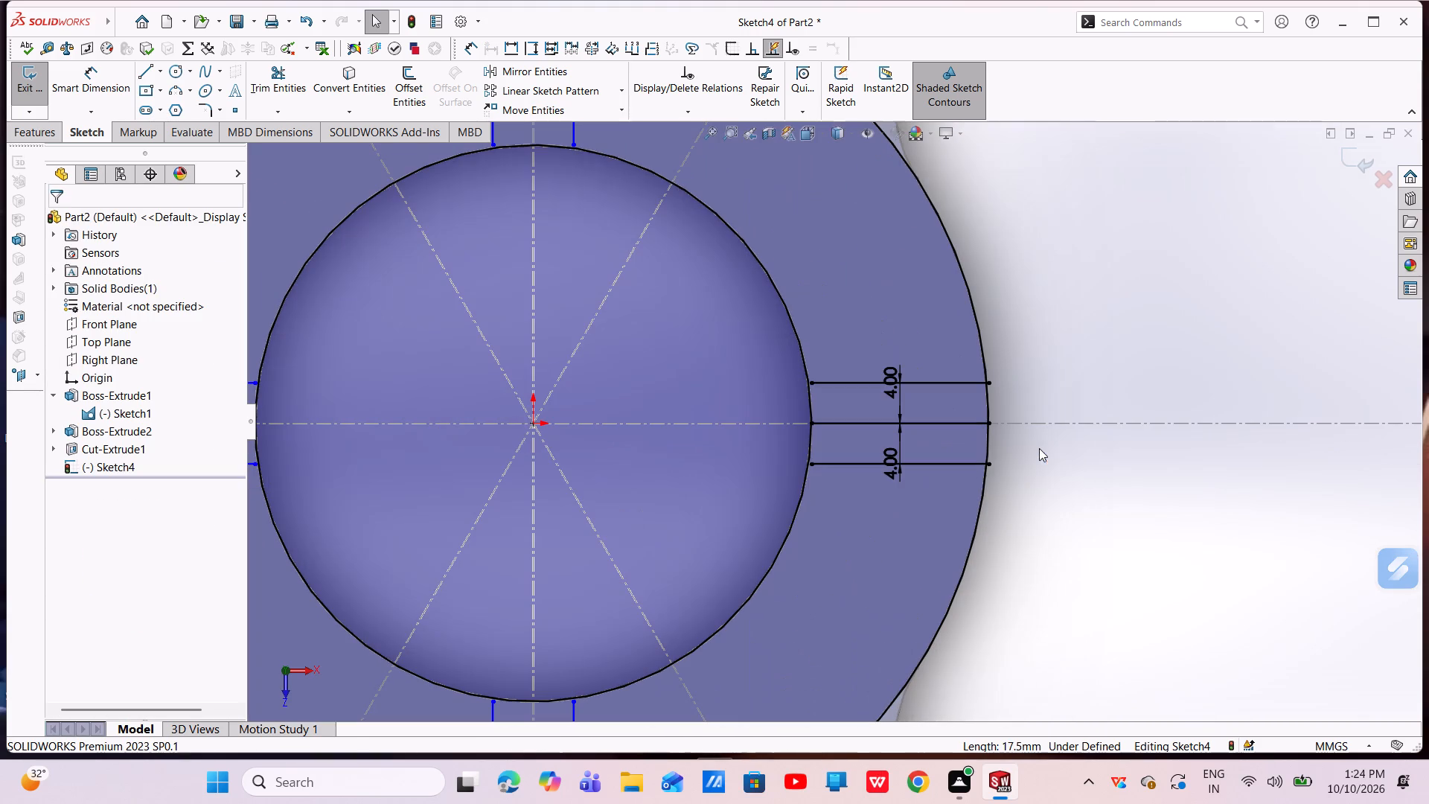
pyautogui.click(947, 426)
pyautogui.rightClick(947, 426)
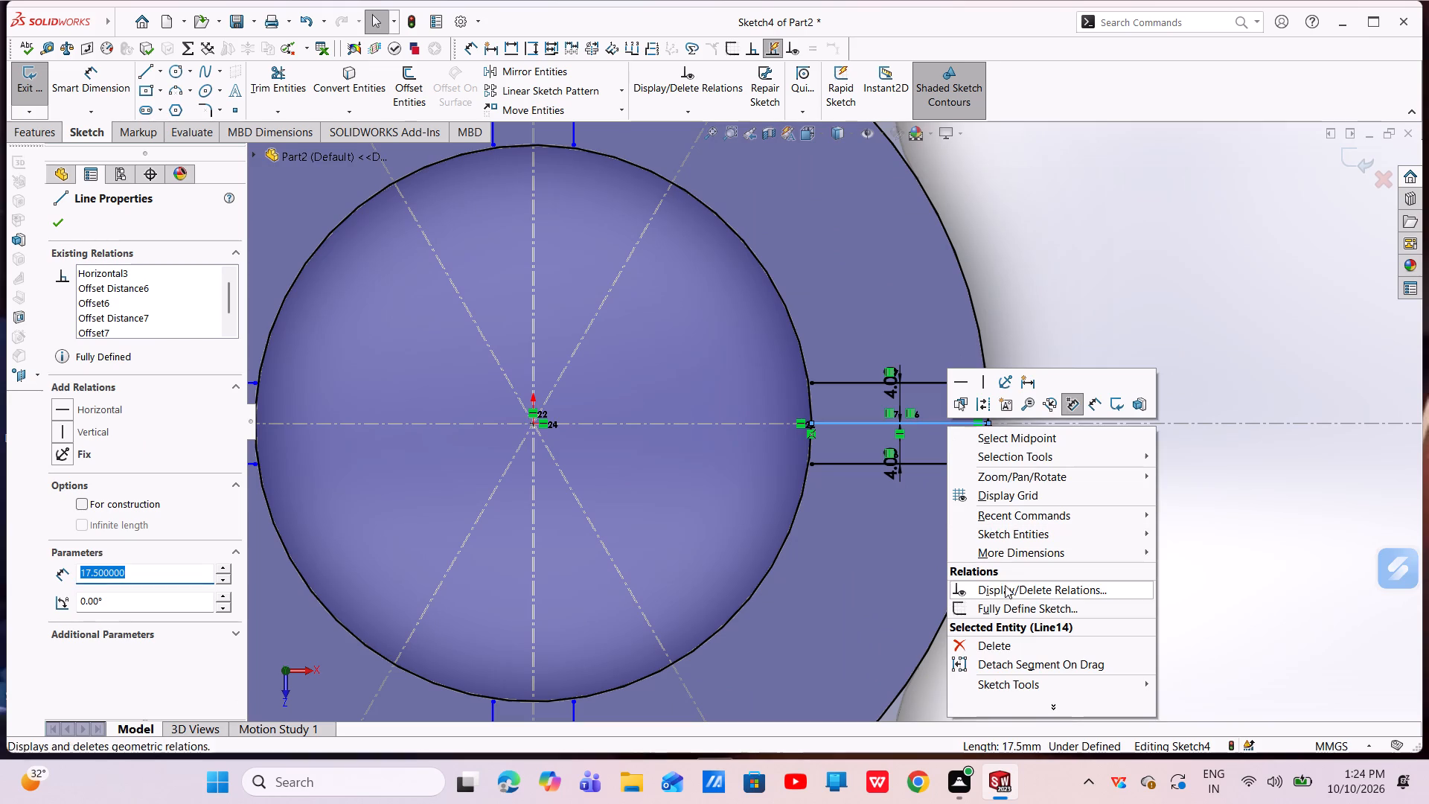
pyautogui.click(1005, 642)
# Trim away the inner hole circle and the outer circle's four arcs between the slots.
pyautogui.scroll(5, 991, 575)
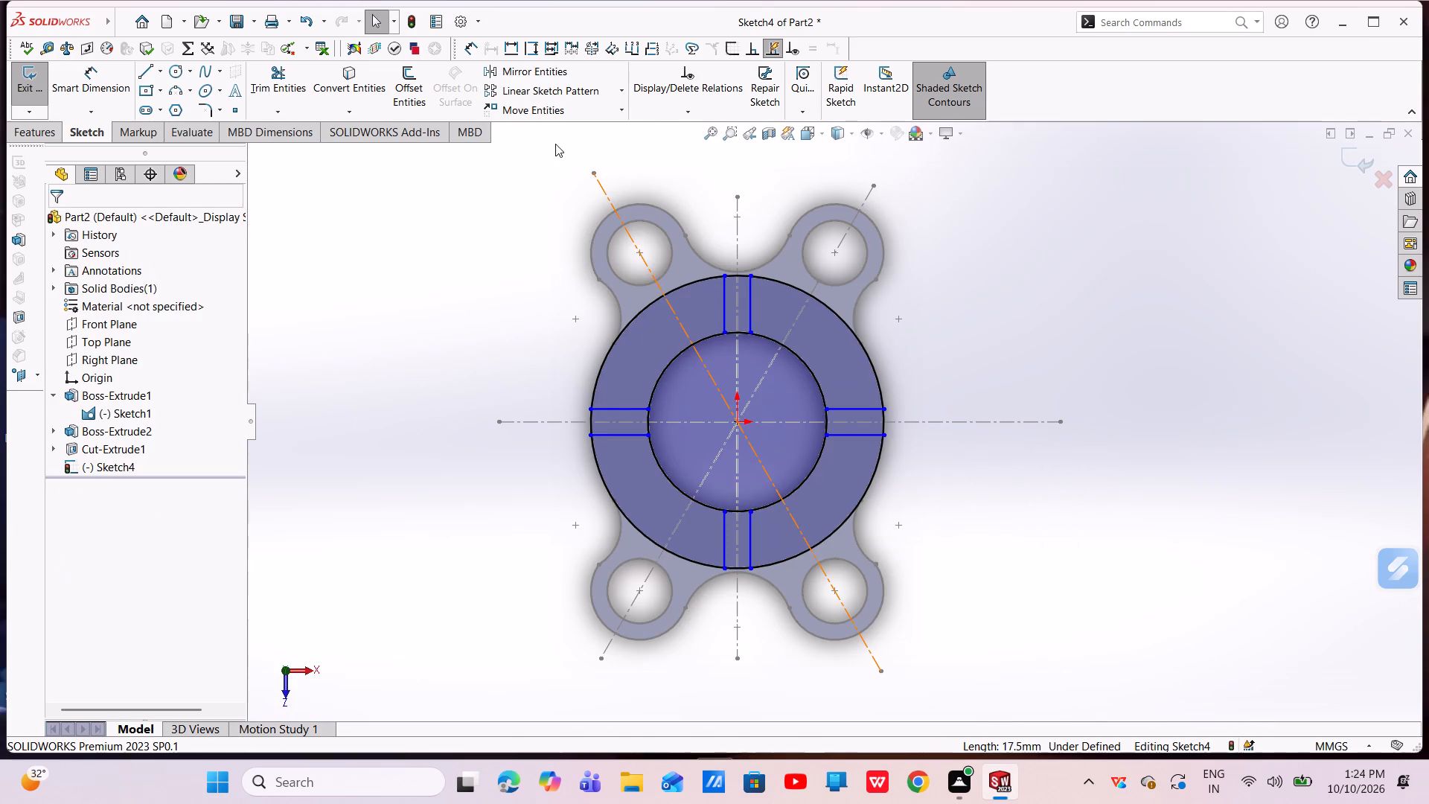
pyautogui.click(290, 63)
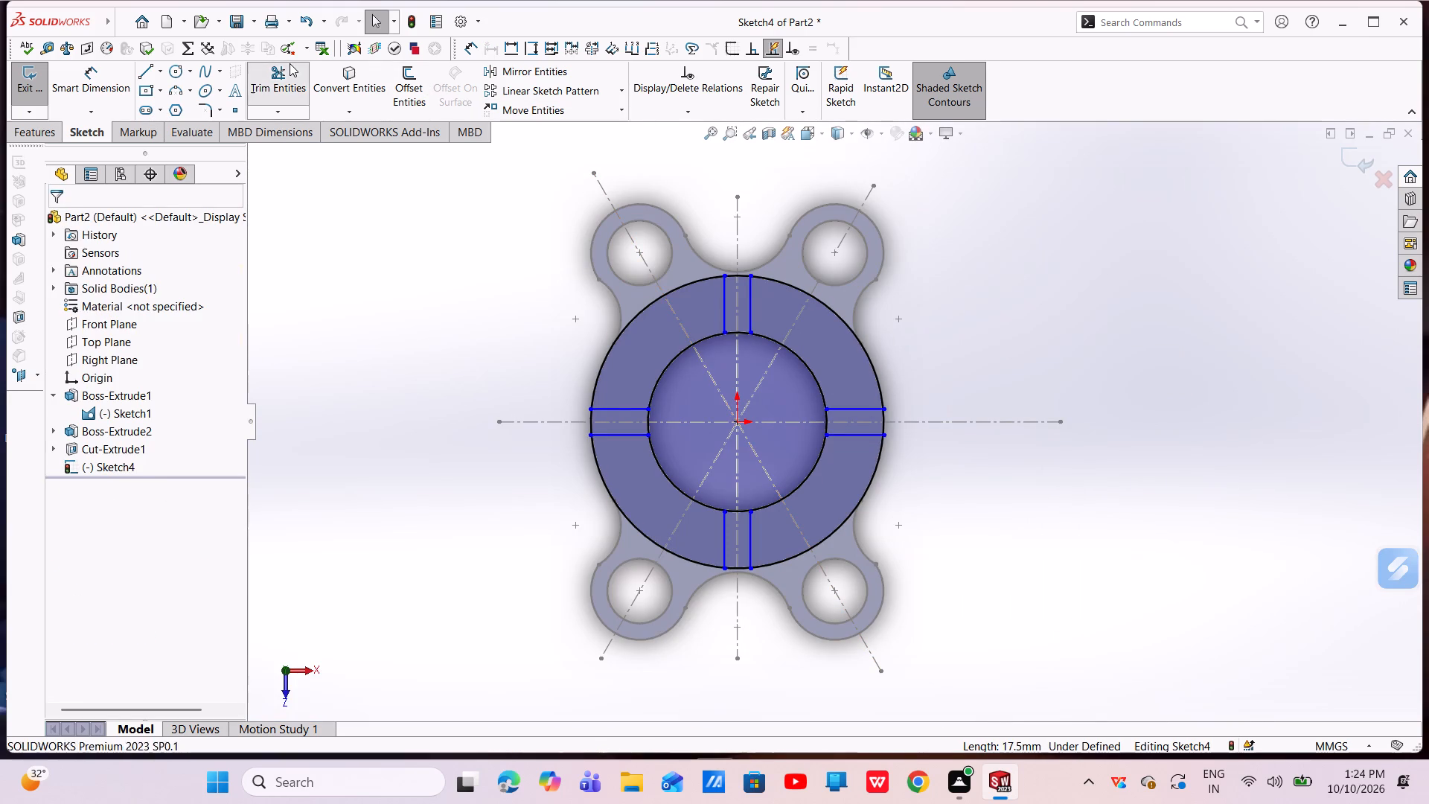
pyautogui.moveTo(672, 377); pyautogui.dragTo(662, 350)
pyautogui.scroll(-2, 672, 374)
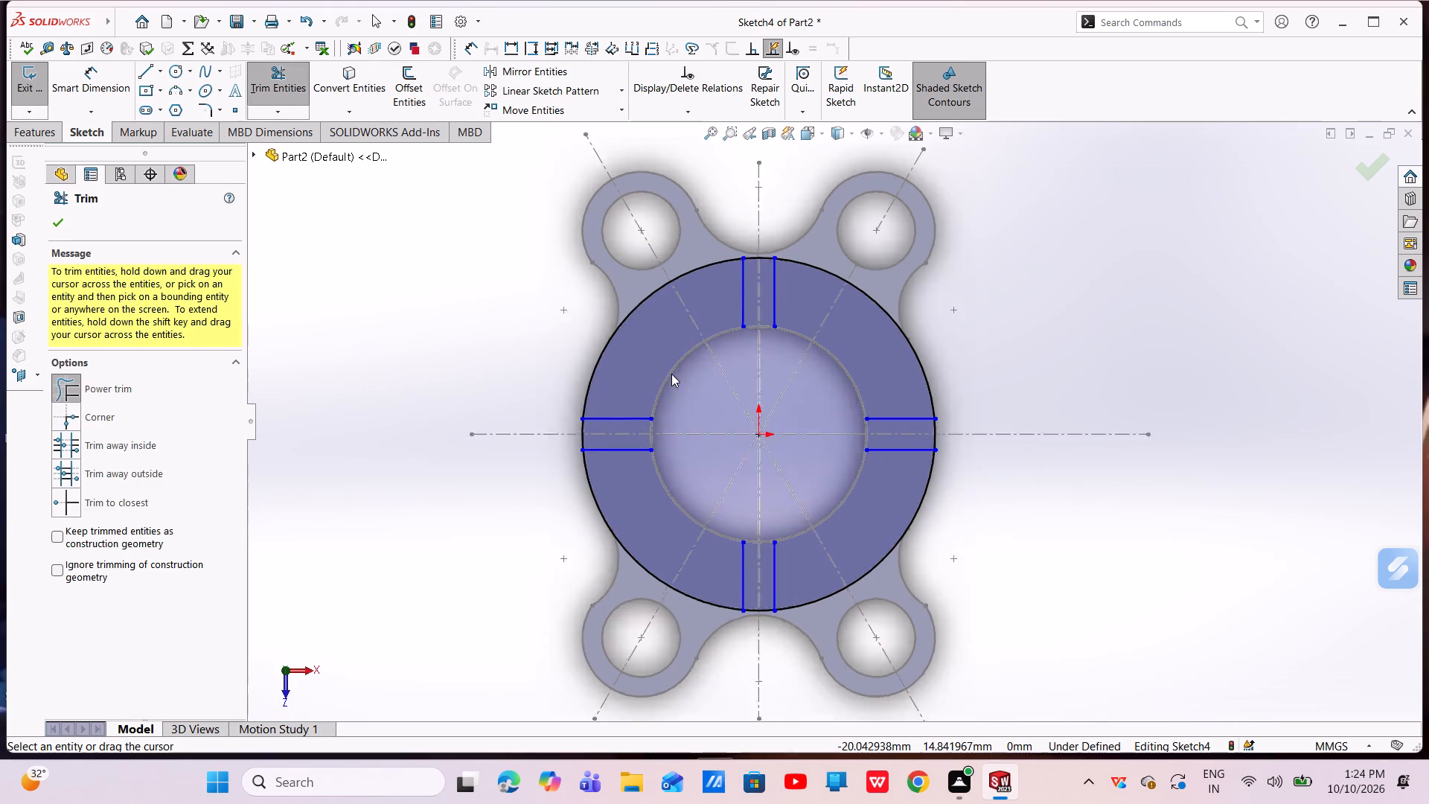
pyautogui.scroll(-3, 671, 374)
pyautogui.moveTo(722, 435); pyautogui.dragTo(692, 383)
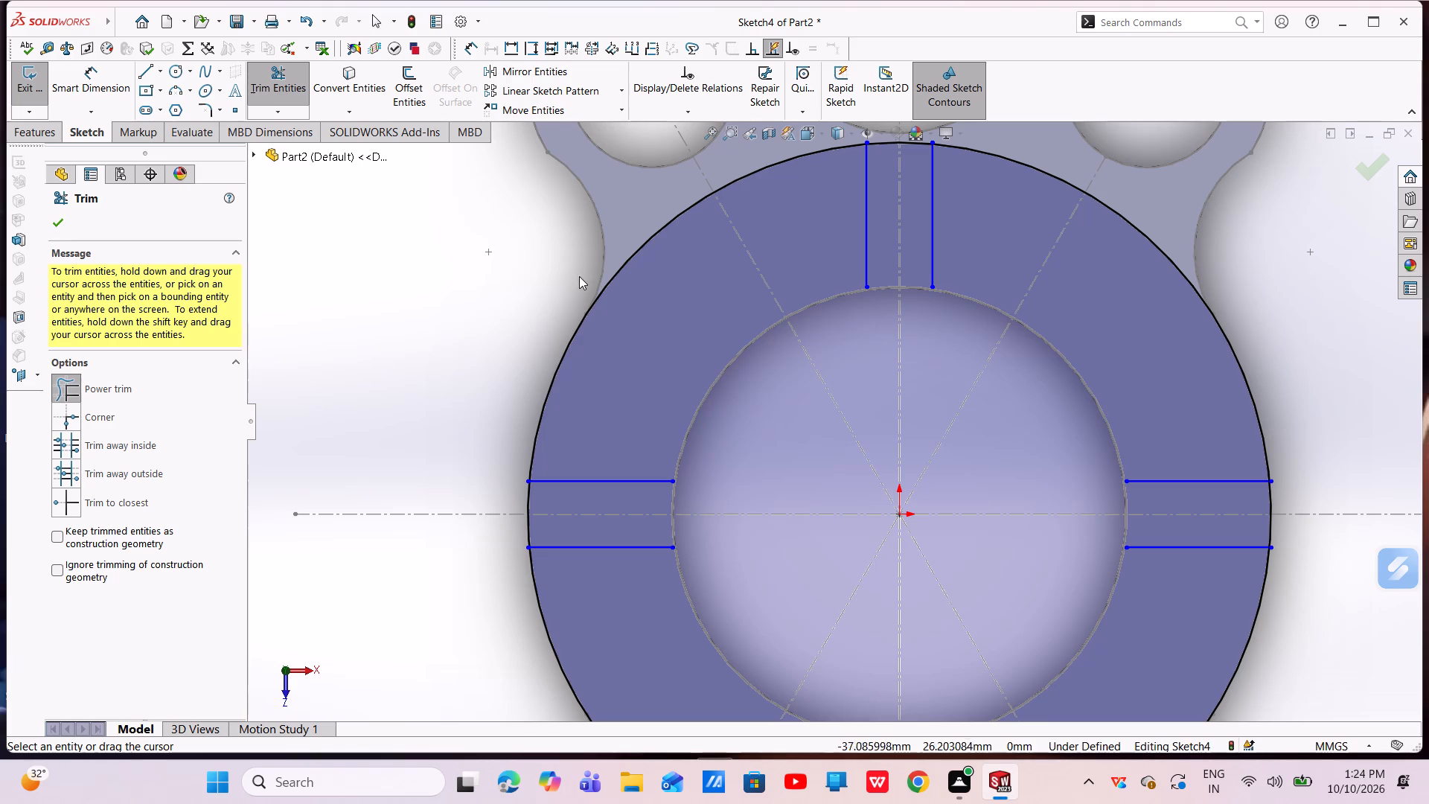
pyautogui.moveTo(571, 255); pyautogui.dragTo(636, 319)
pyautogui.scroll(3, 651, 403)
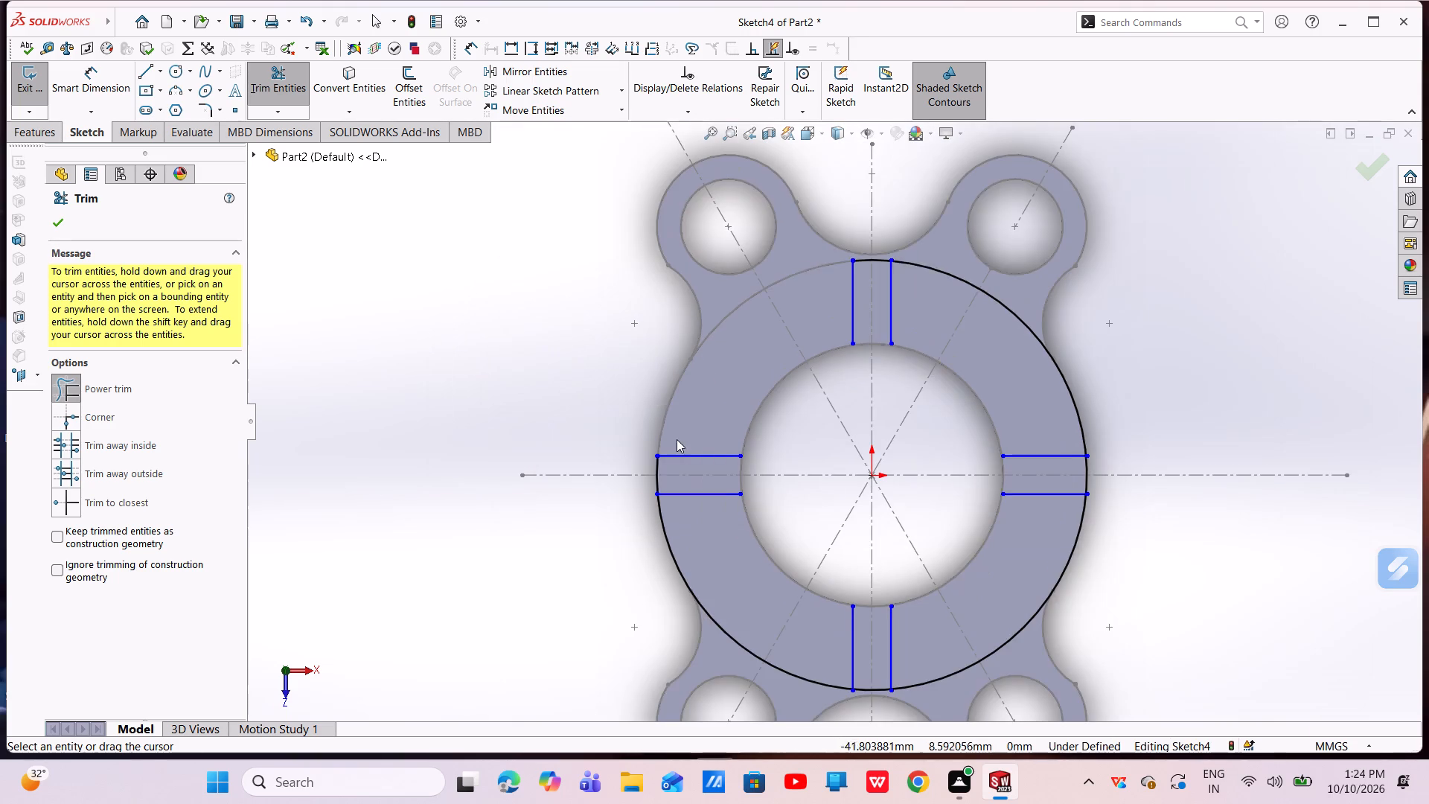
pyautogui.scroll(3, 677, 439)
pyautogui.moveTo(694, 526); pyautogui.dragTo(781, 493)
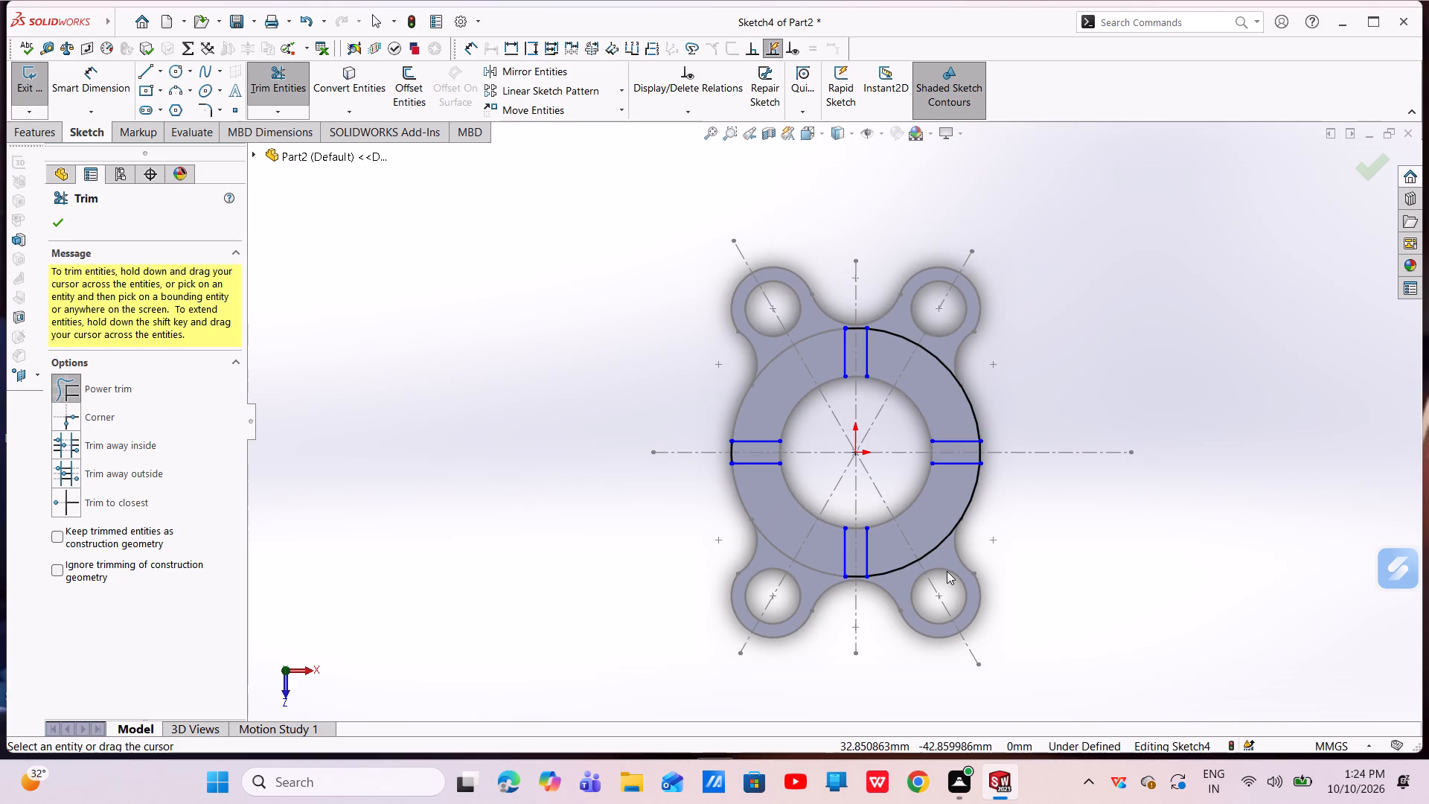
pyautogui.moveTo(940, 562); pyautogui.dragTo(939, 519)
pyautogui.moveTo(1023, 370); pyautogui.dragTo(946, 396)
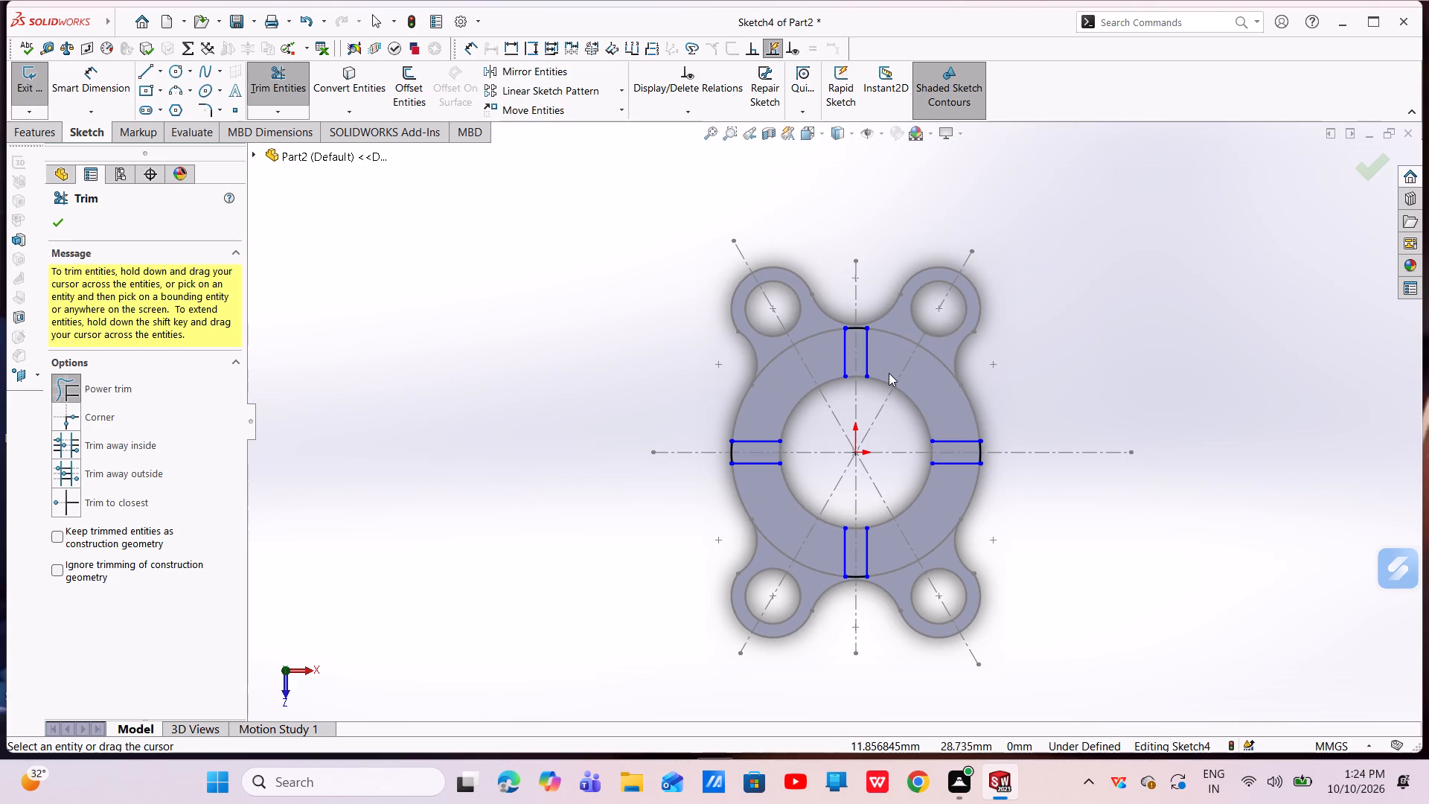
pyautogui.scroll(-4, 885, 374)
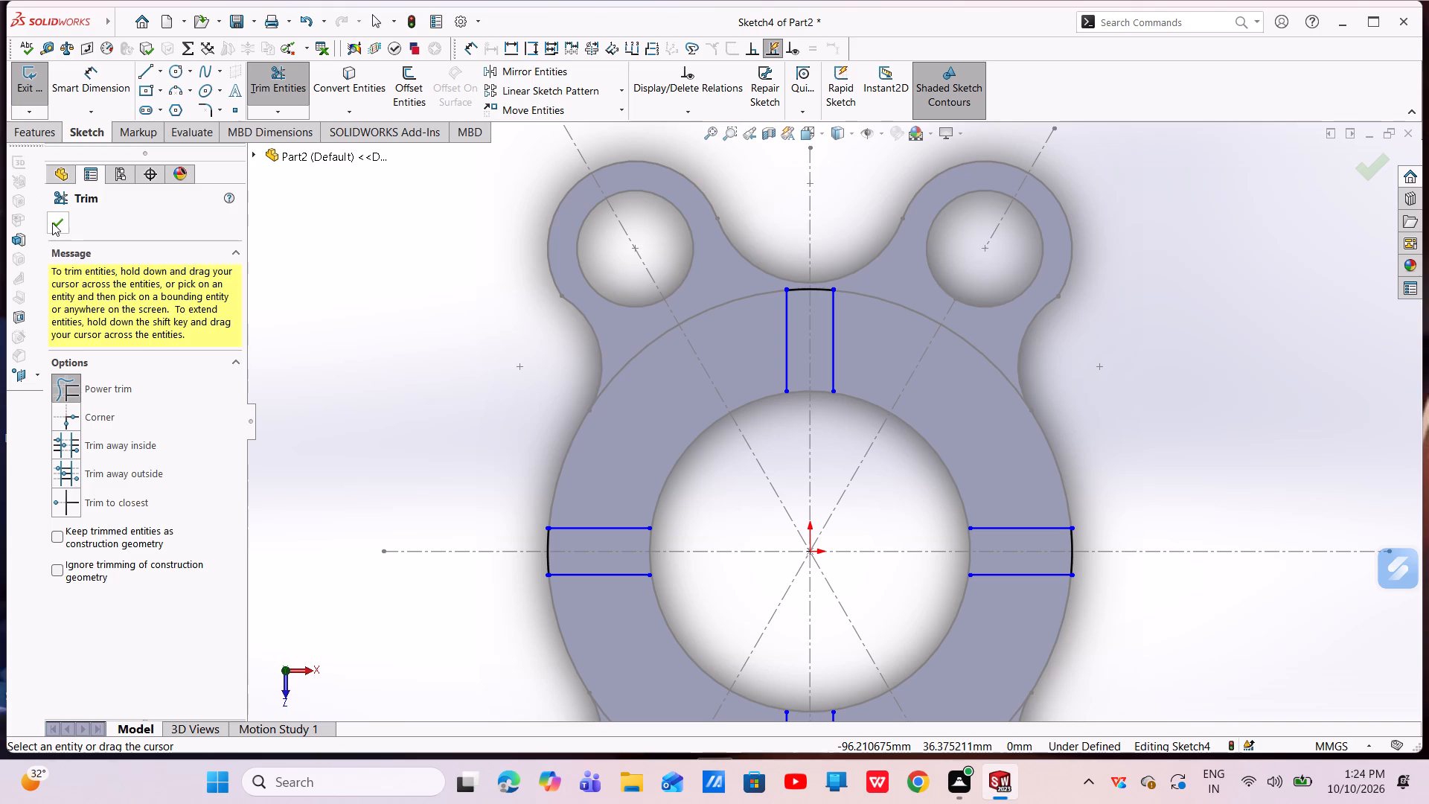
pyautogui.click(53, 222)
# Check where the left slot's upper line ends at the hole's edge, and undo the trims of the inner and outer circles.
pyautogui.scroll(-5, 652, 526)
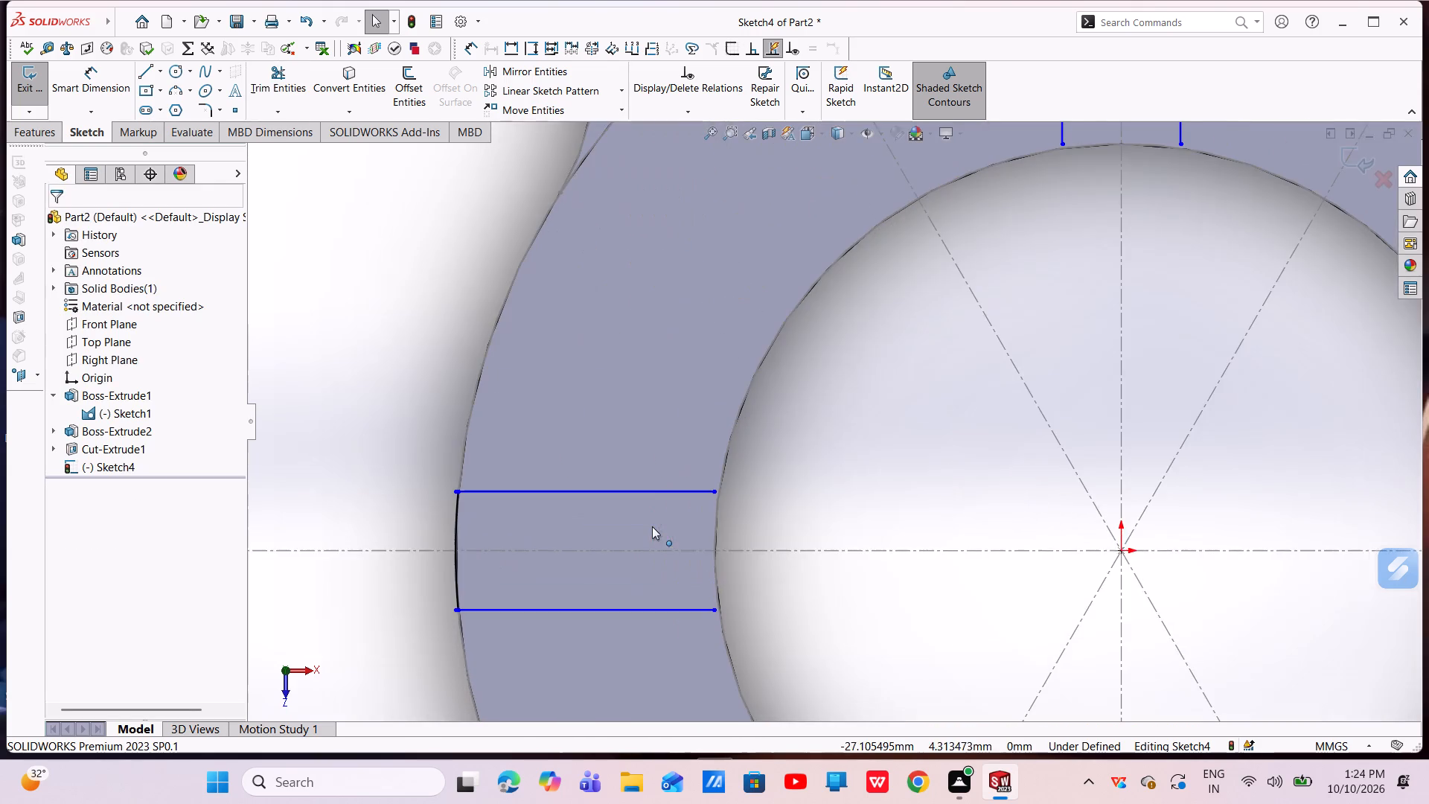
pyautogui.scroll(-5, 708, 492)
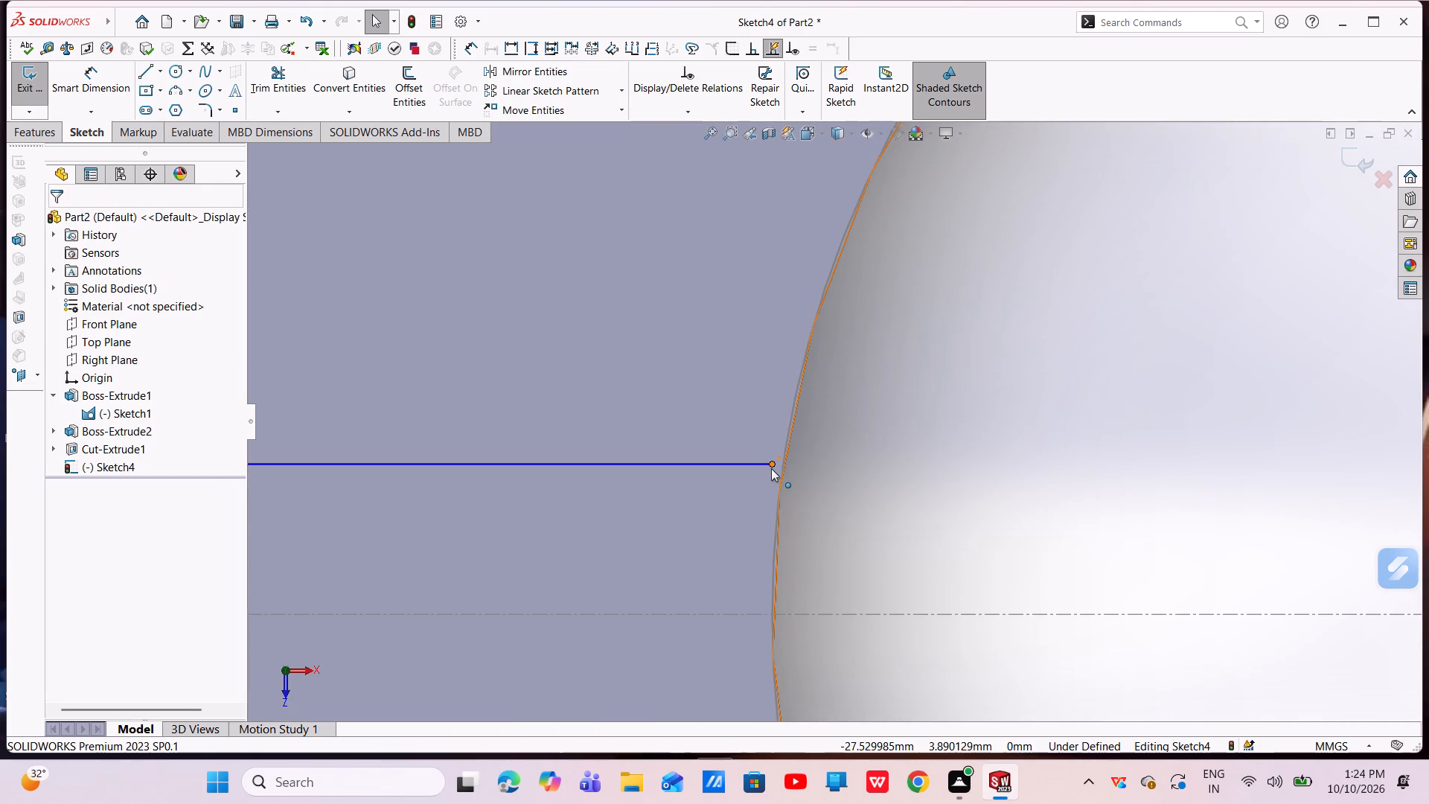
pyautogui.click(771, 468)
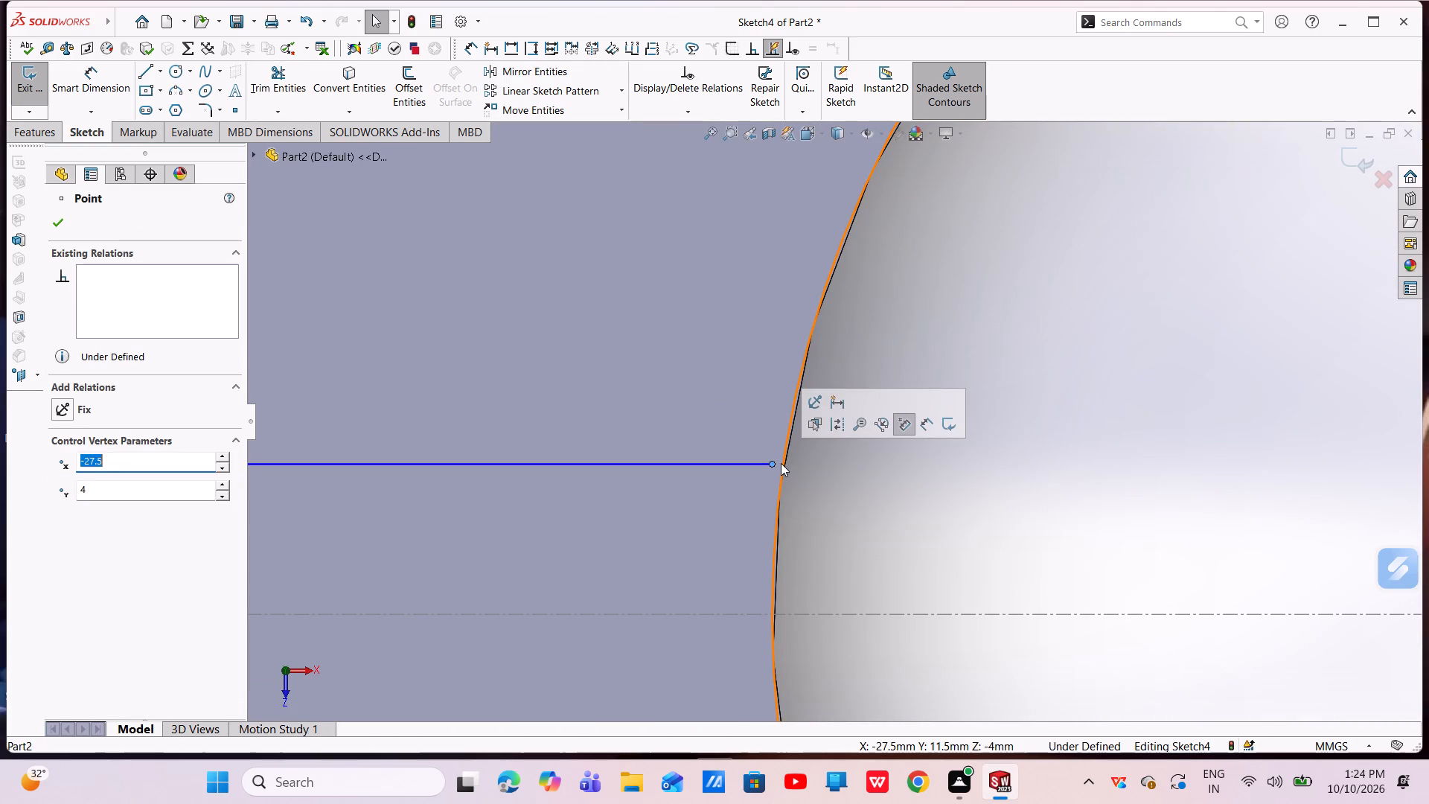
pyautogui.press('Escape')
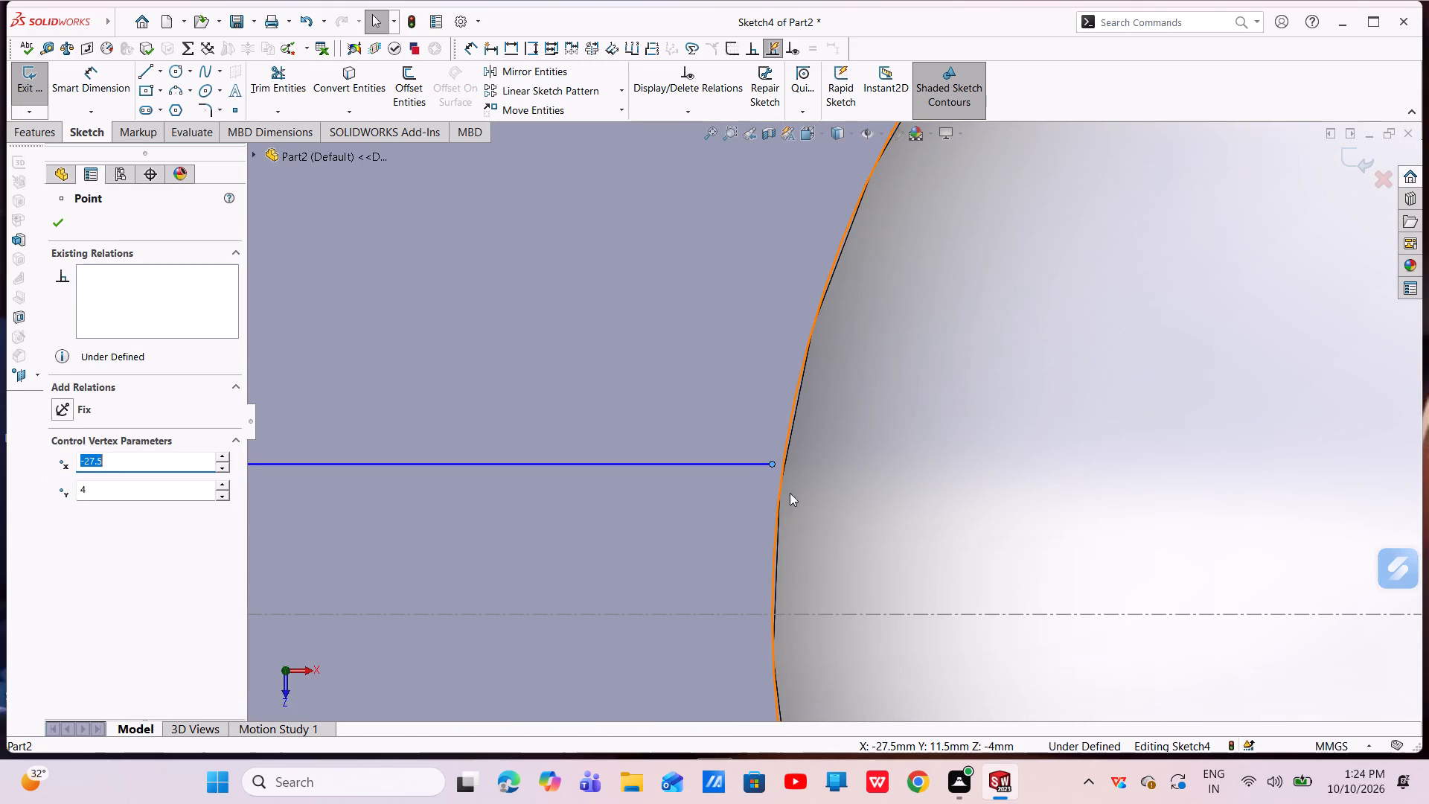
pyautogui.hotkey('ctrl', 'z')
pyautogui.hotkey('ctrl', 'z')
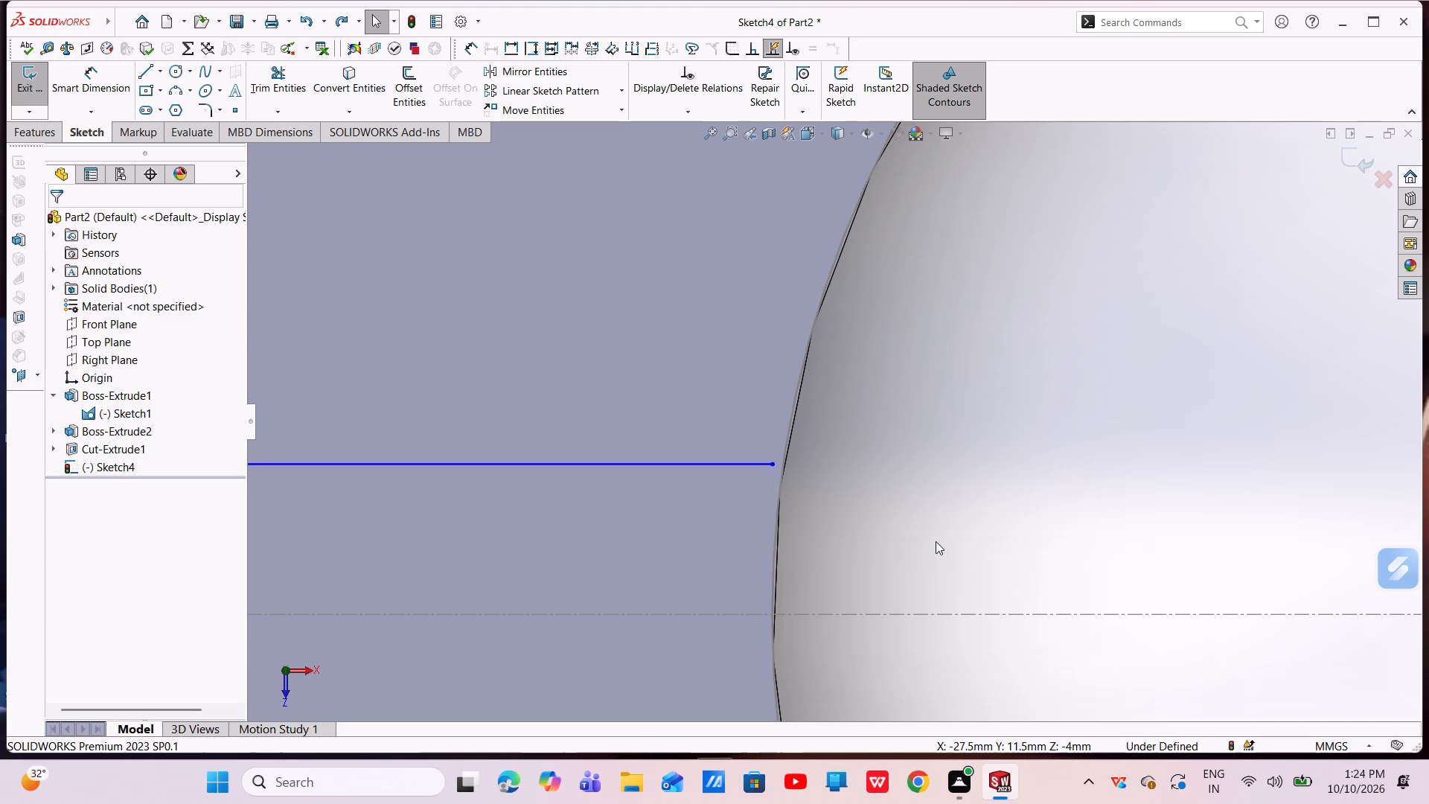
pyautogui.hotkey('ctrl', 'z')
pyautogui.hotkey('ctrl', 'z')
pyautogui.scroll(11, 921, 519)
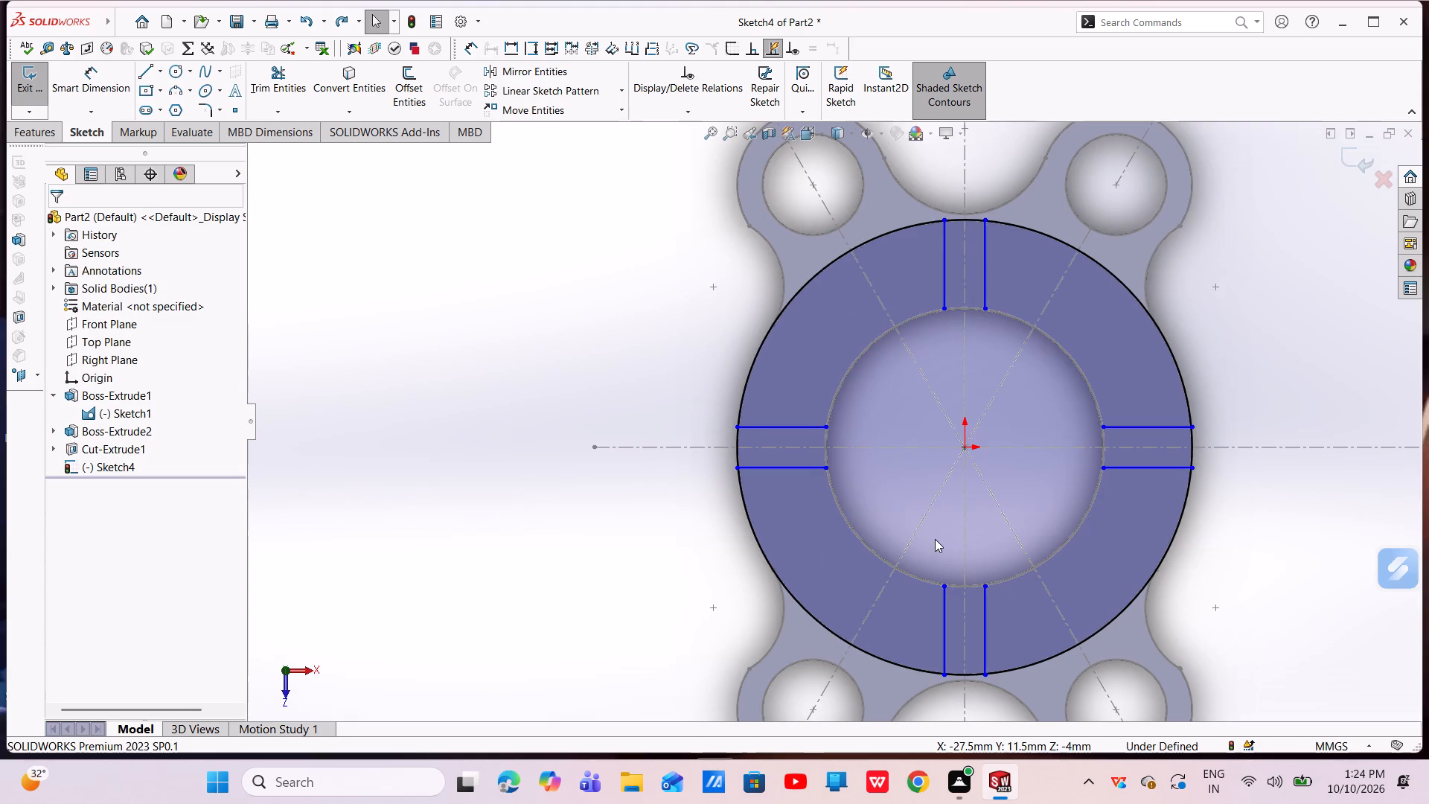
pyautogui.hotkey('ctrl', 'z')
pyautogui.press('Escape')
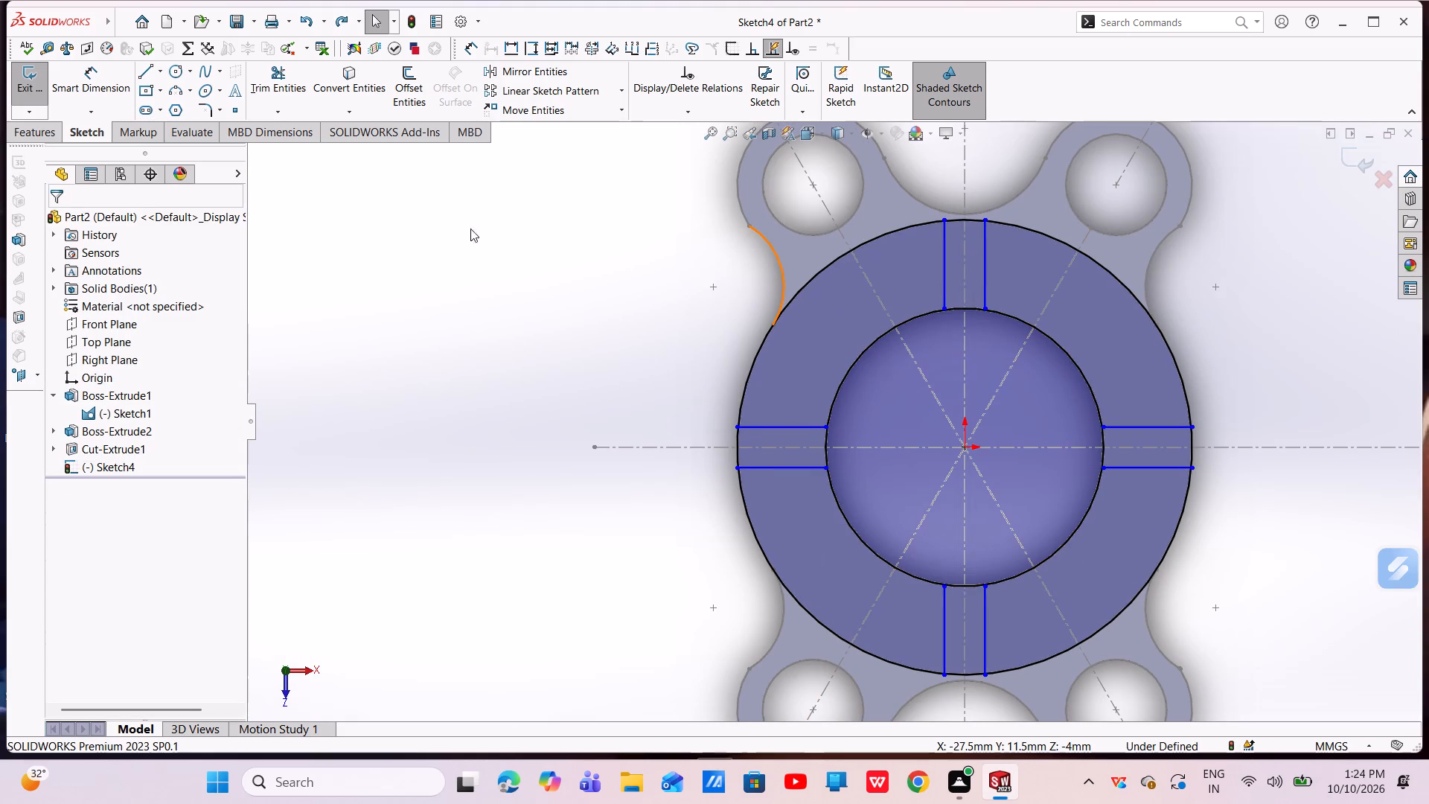
# Trim away the outer disc circle's four arcs between the slots, keeping only the short arcs that close the slot ends.
pyautogui.click(272, 86)
pyautogui.scroll(-1, 800, 362)
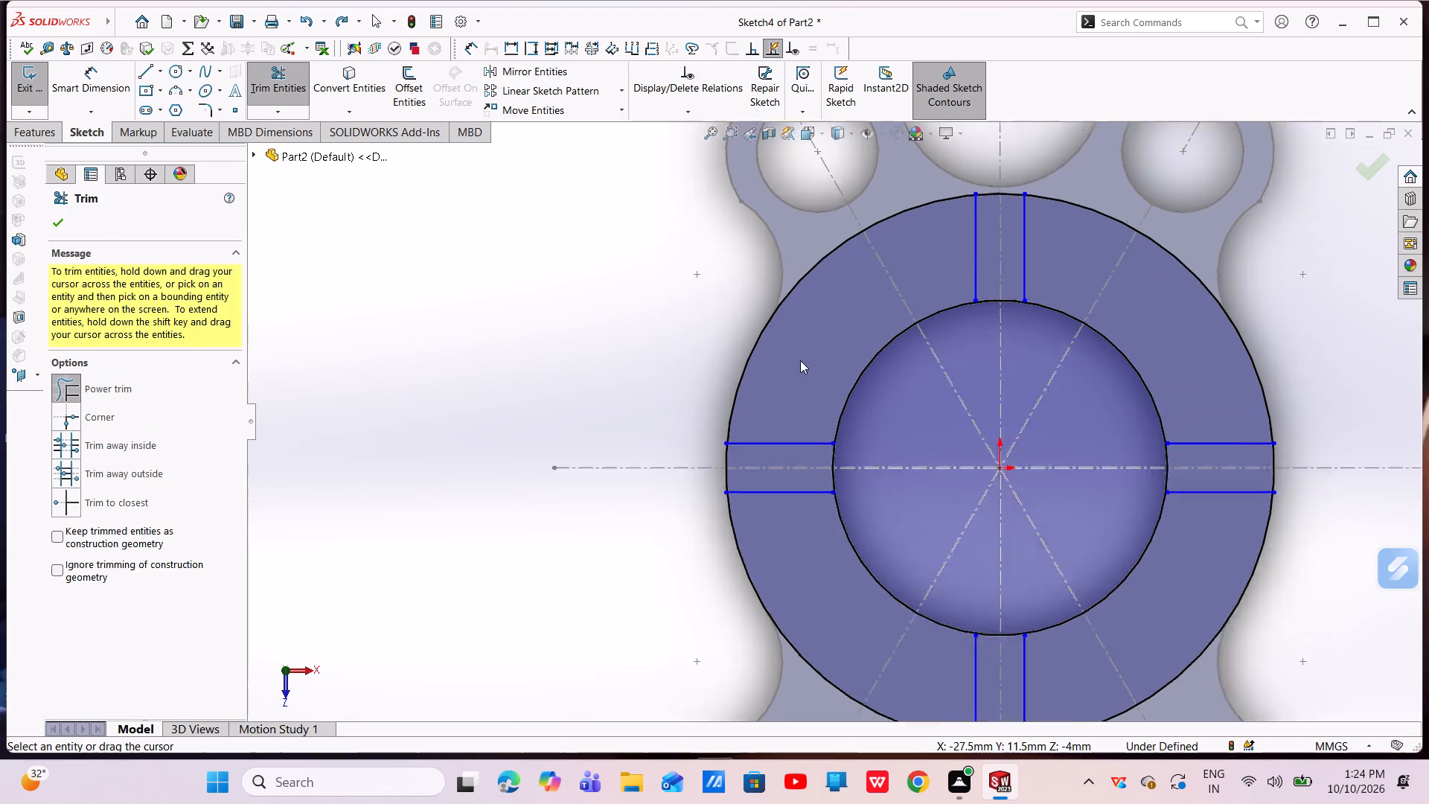
pyautogui.scroll(-2, 800, 360)
pyautogui.moveTo(652, 307); pyautogui.dragTo(755, 359)
pyautogui.scroll(4, 757, 445)
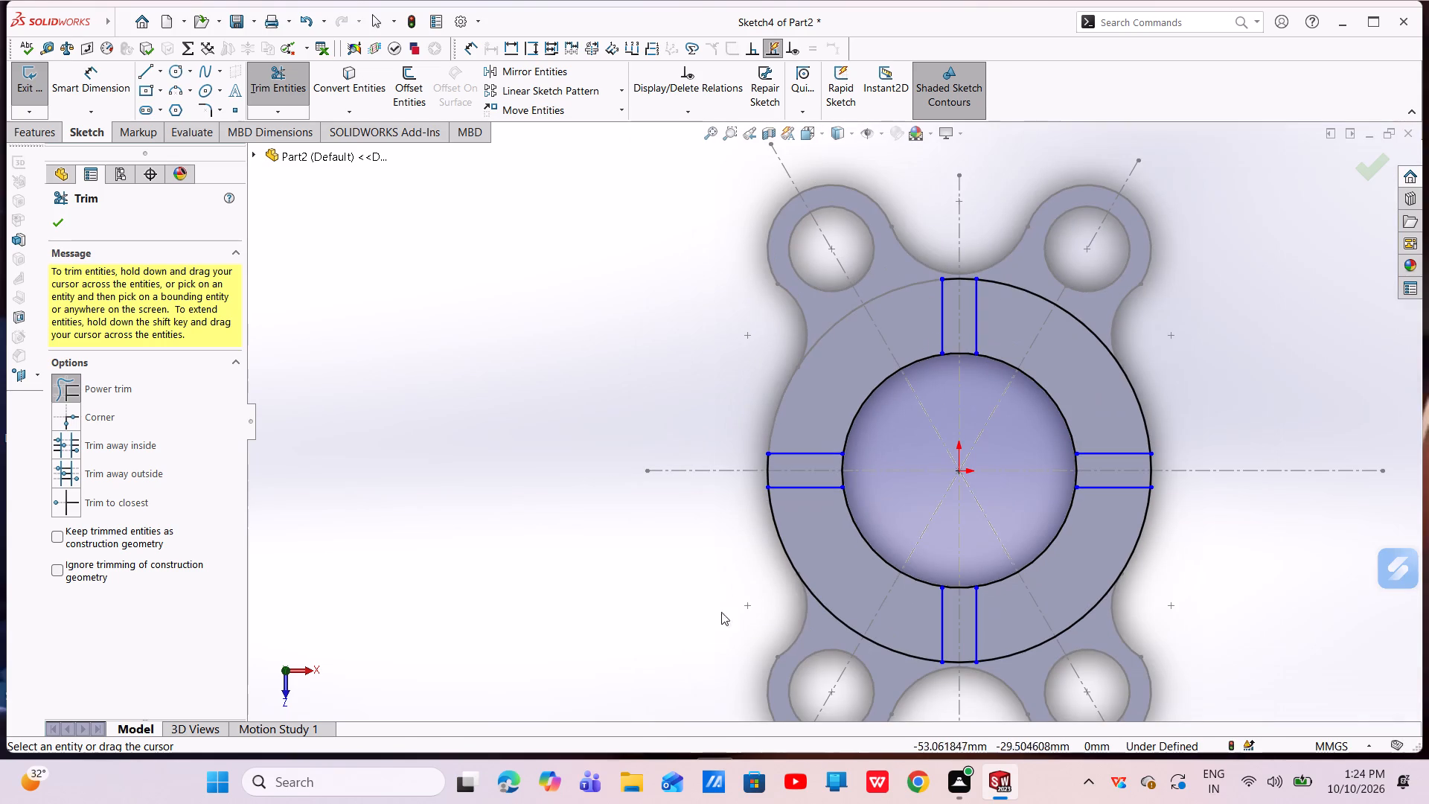
pyautogui.moveTo(704, 632); pyautogui.dragTo(805, 513)
pyautogui.scroll(5, 796, 581)
pyautogui.scroll(-5, 921, 535)
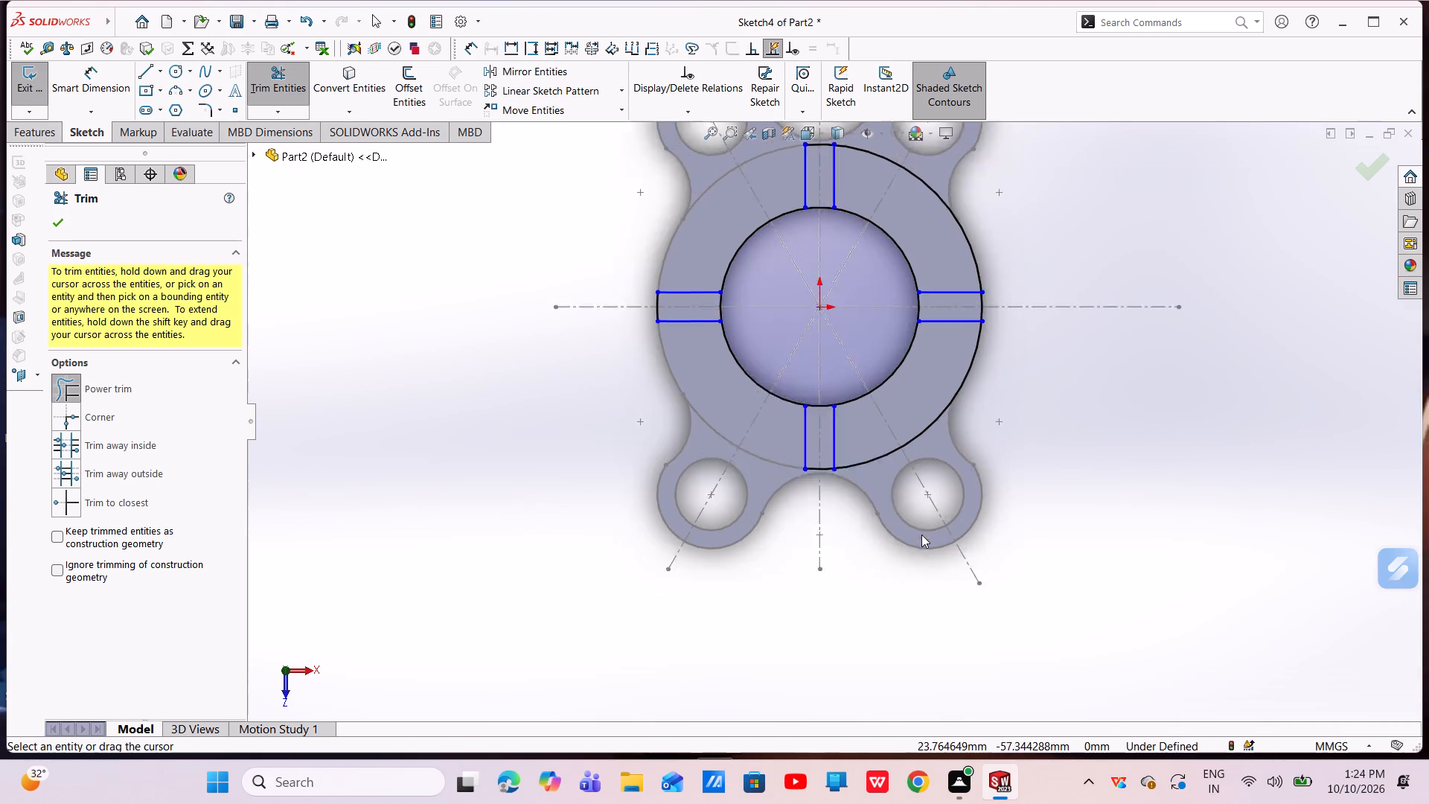
pyautogui.moveTo(986, 377); pyautogui.dragTo(926, 359)
pyautogui.scroll(4, 947, 348)
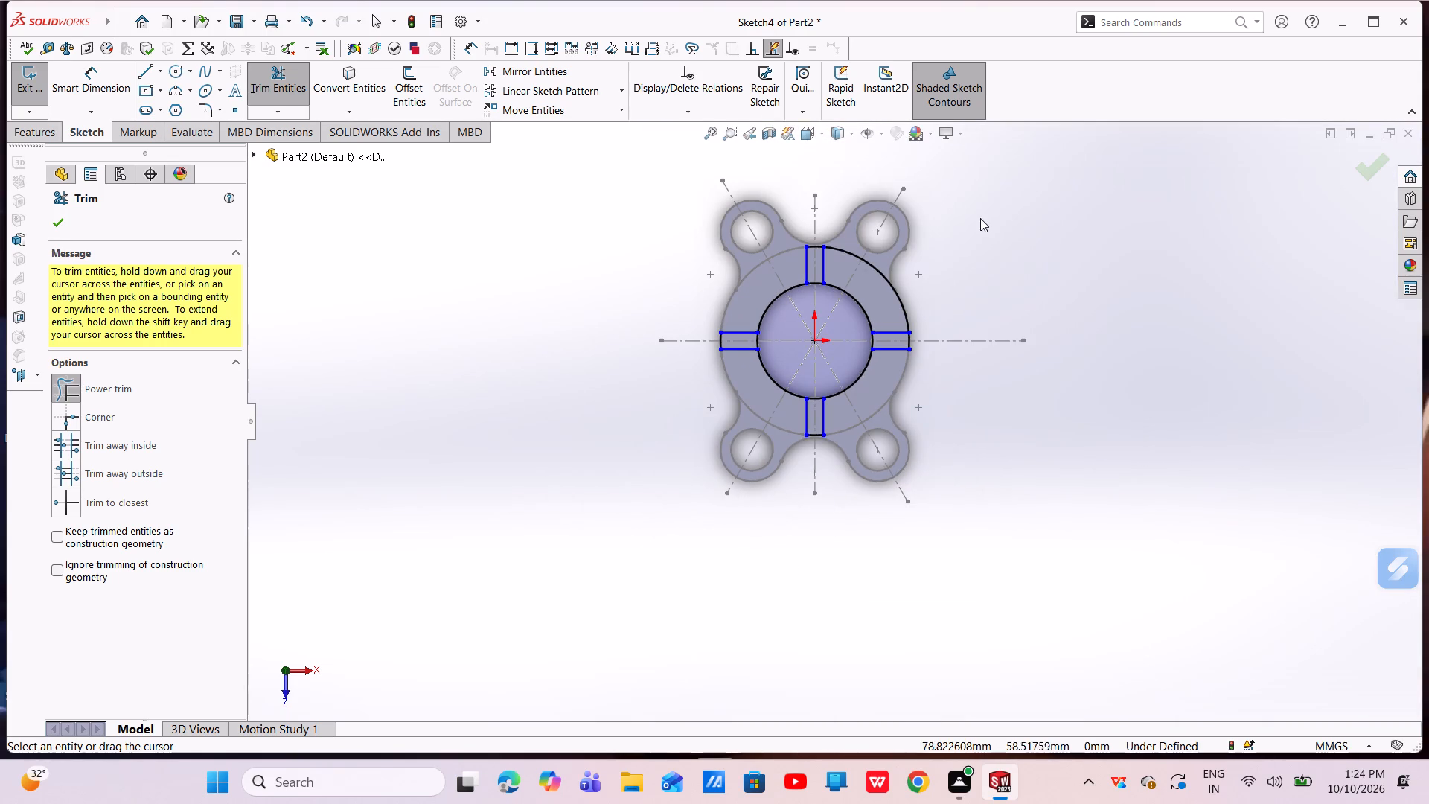
pyautogui.middleClick(898, 293)
pyautogui.moveTo(920, 270); pyautogui.dragTo(895, 300)
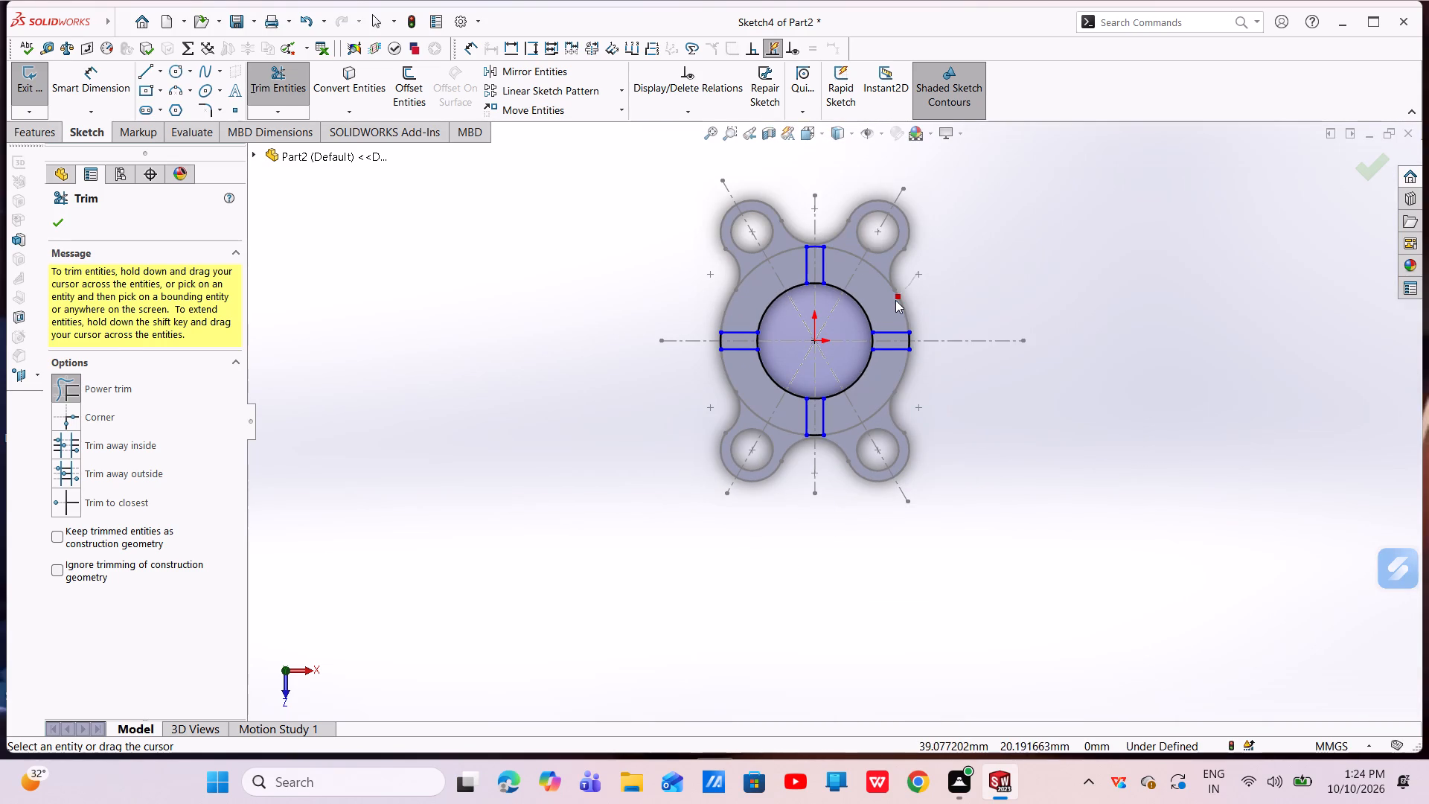
pyautogui.moveTo(895, 300); pyautogui.dragTo(895, 301)
pyautogui.press('Escape')
# Extend both lines of the disc's upper slot and both lines of its left slot inward to meet the bore circle.
pyautogui.scroll(-5, 822, 278)
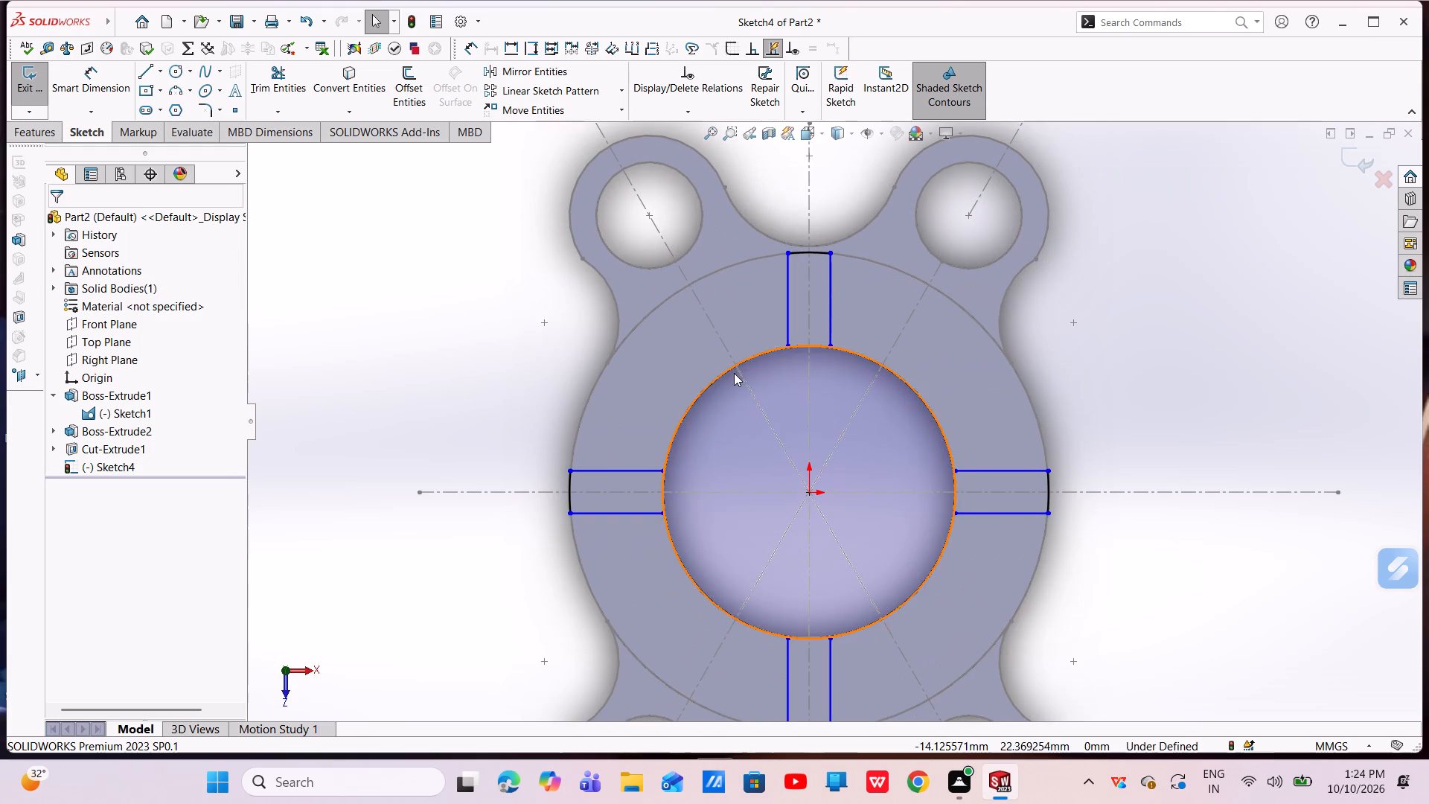
pyautogui.scroll(-12, 811, 316)
pyautogui.scroll(4, 630, 468)
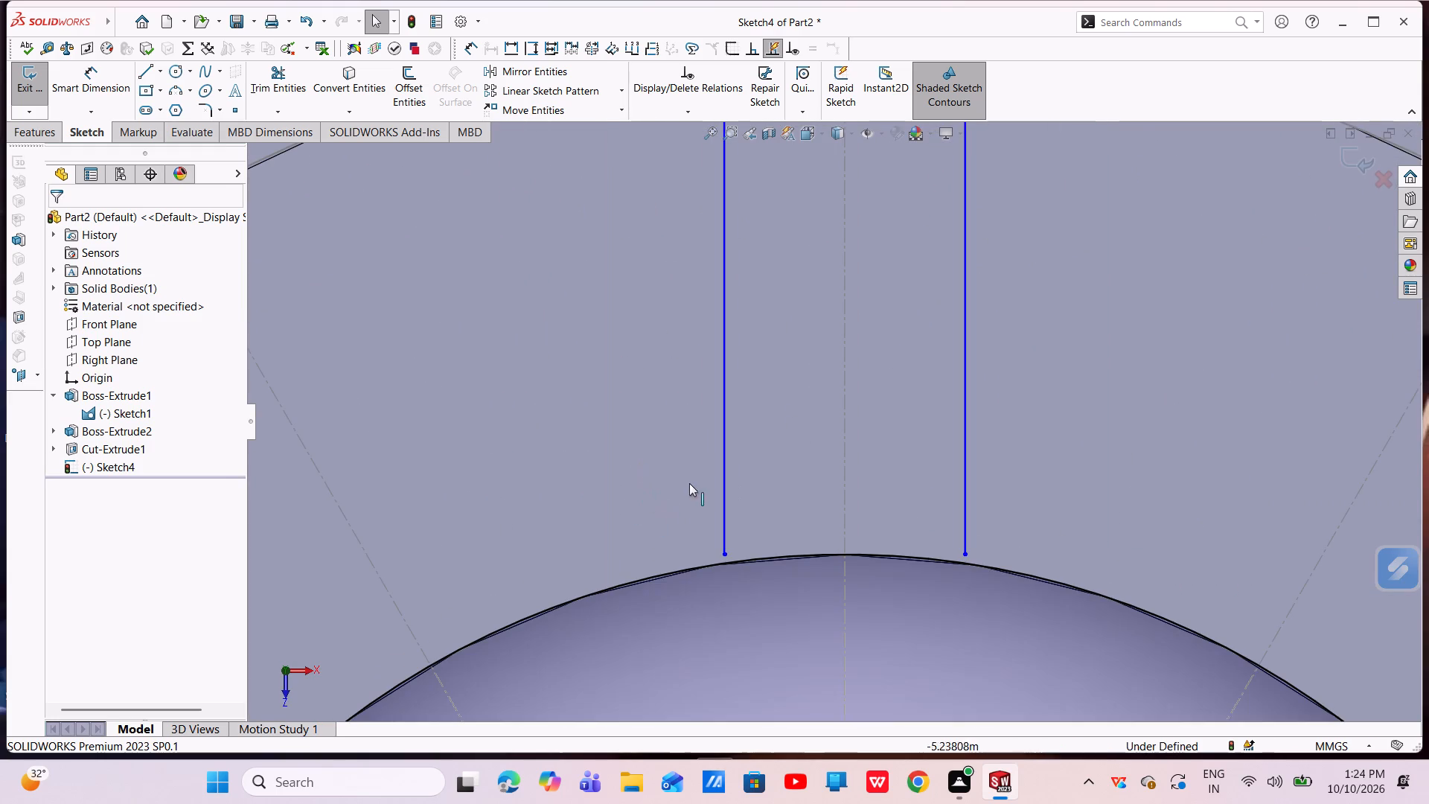
pyautogui.click(297, 115)
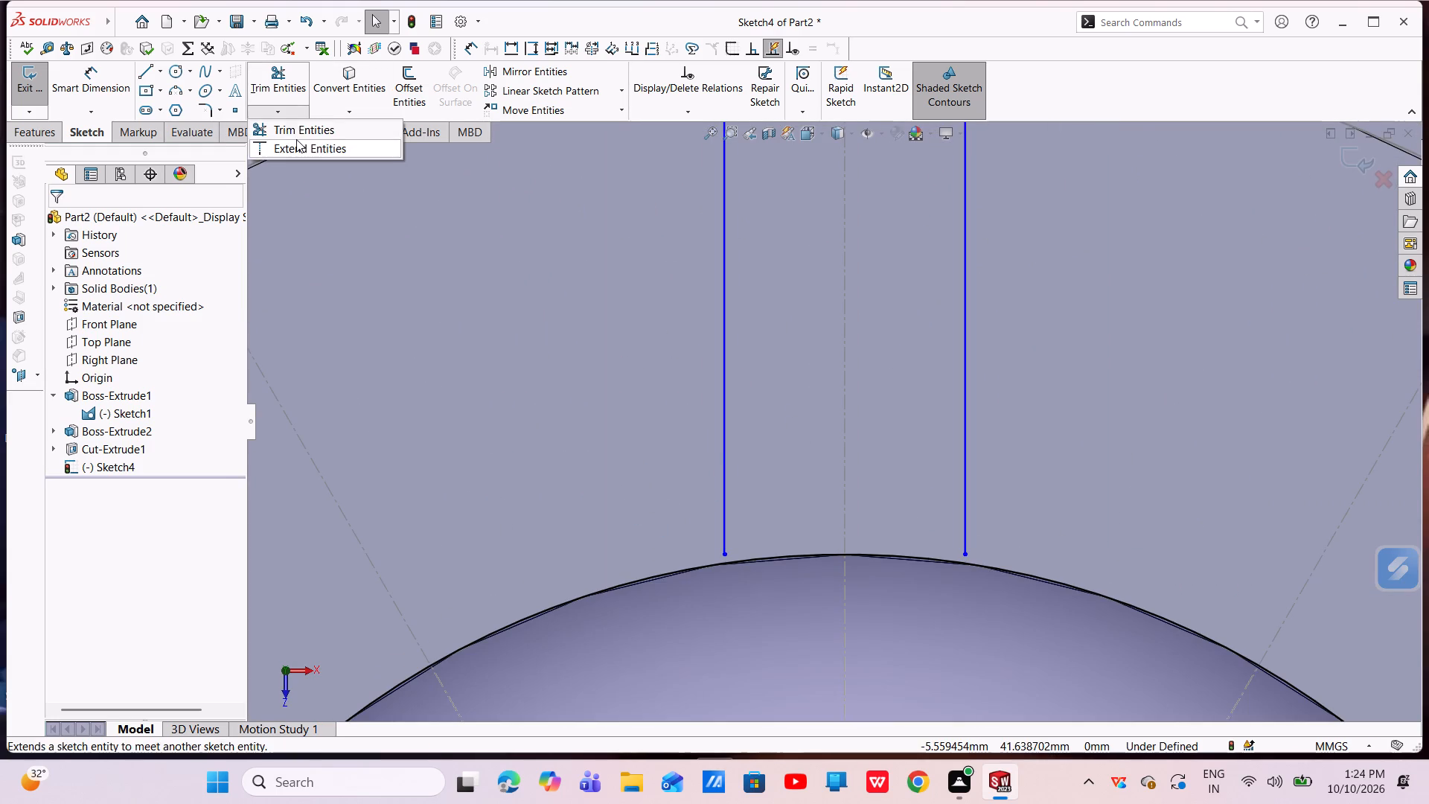
pyautogui.click(296, 139)
pyautogui.click(727, 456)
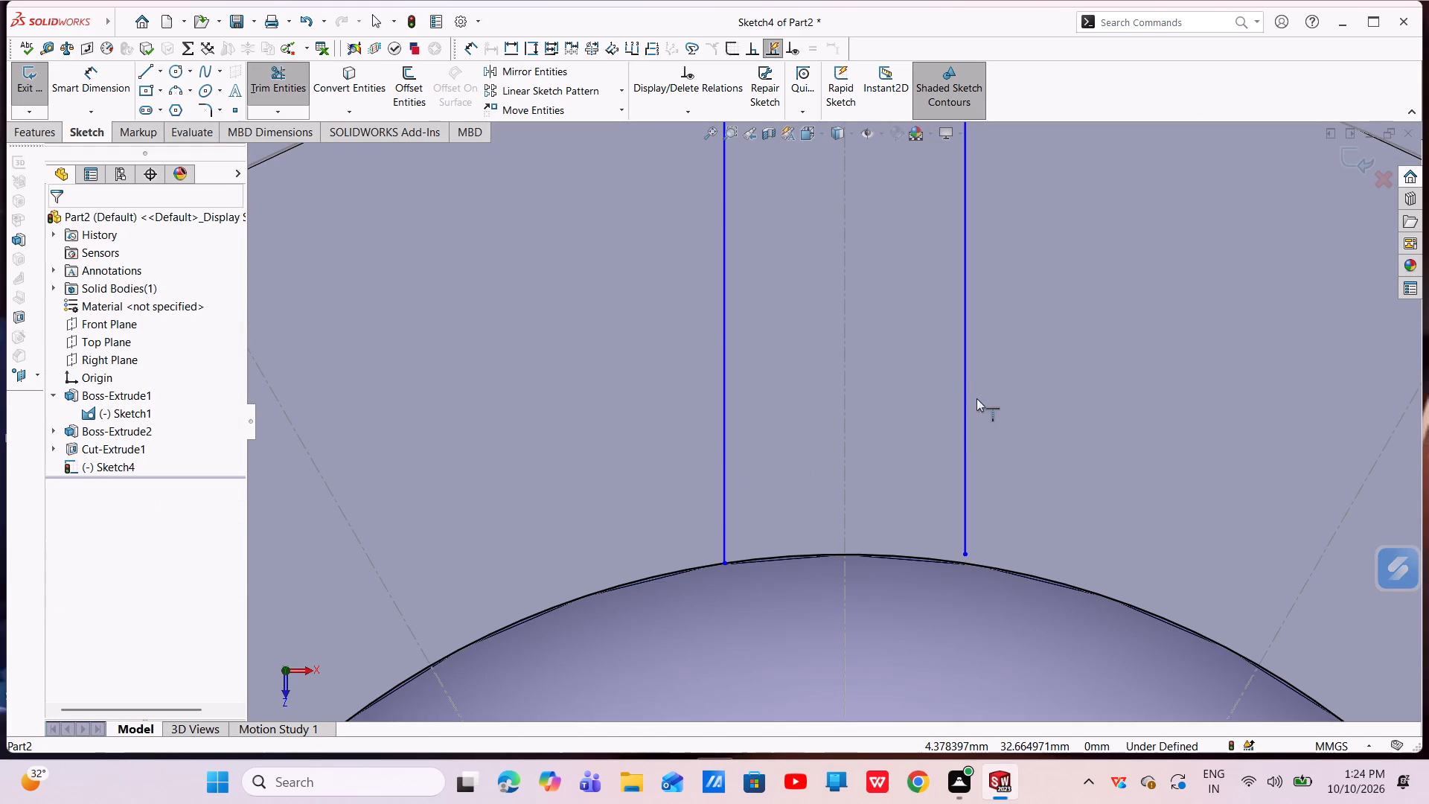
pyautogui.click(966, 385)
pyautogui.scroll(7, 951, 445)
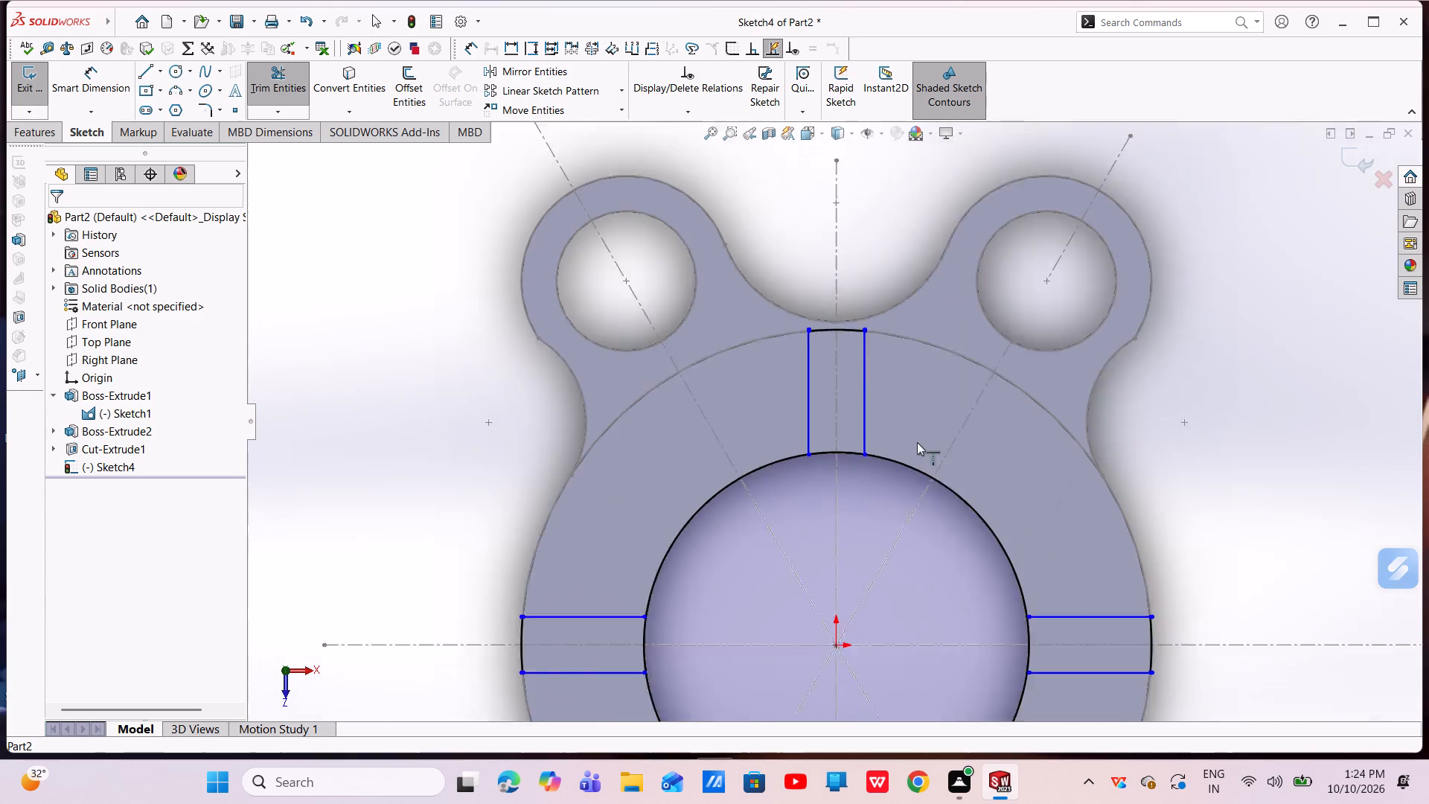
pyautogui.scroll(2, 917, 442)
pyautogui.scroll(2, 772, 587)
pyautogui.scroll(-5, 735, 549)
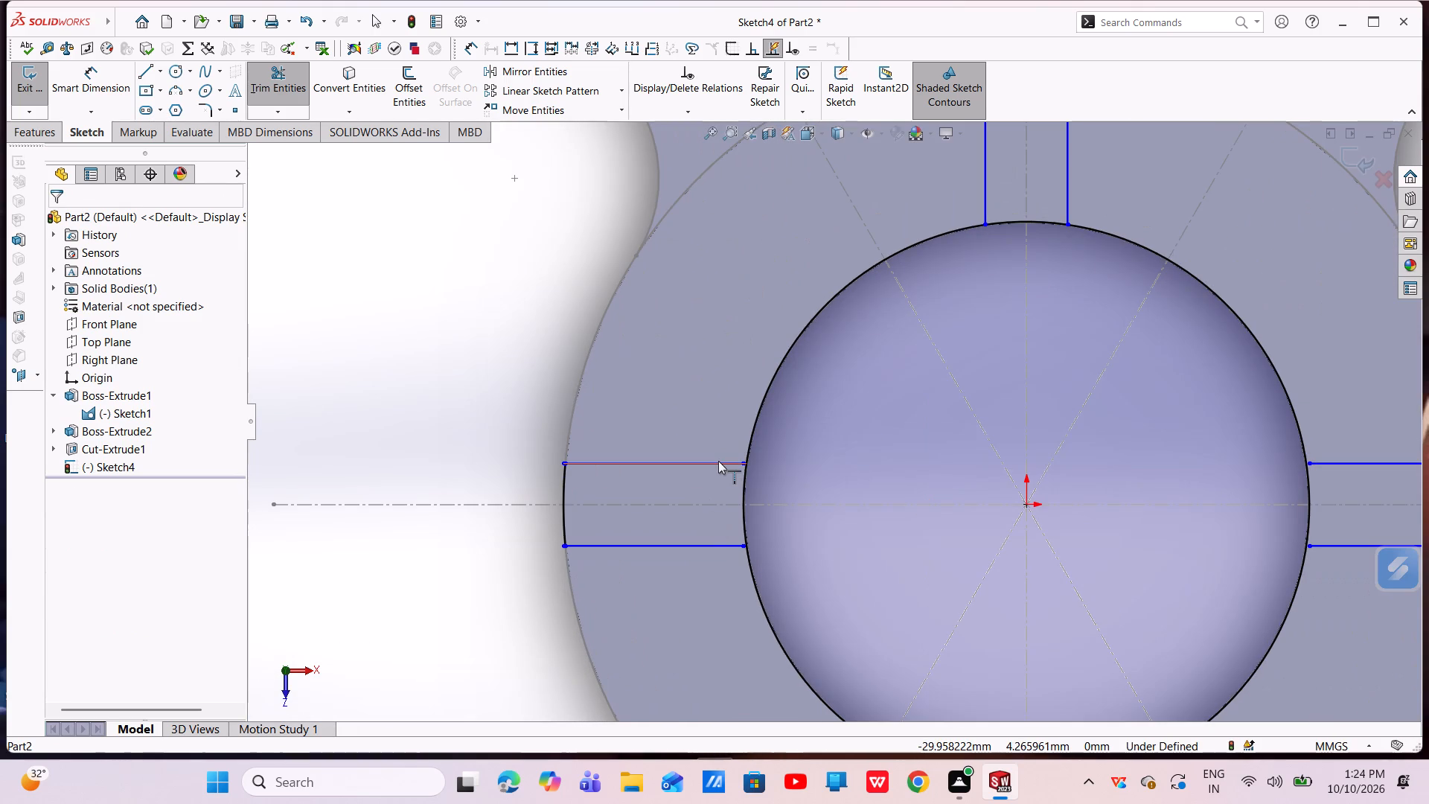
pyautogui.click(718, 461)
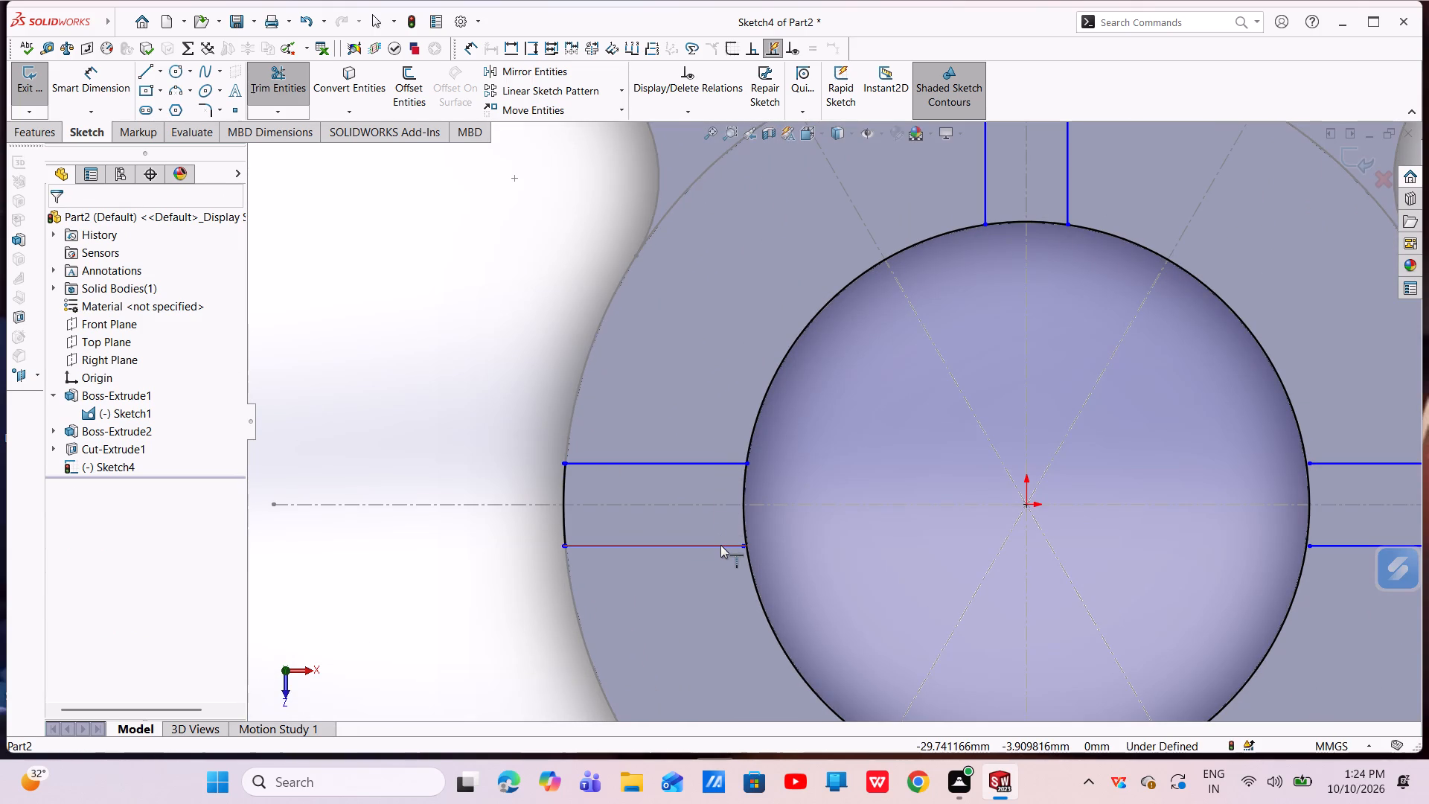
pyautogui.click(720, 545)
# Extend both lines of the disc's lower slot and both lines of its right slot inward to meet the bore circle.
pyautogui.scroll(3, 750, 541)
pyautogui.scroll(-4, 915, 648)
pyautogui.scroll(-4, 905, 558)
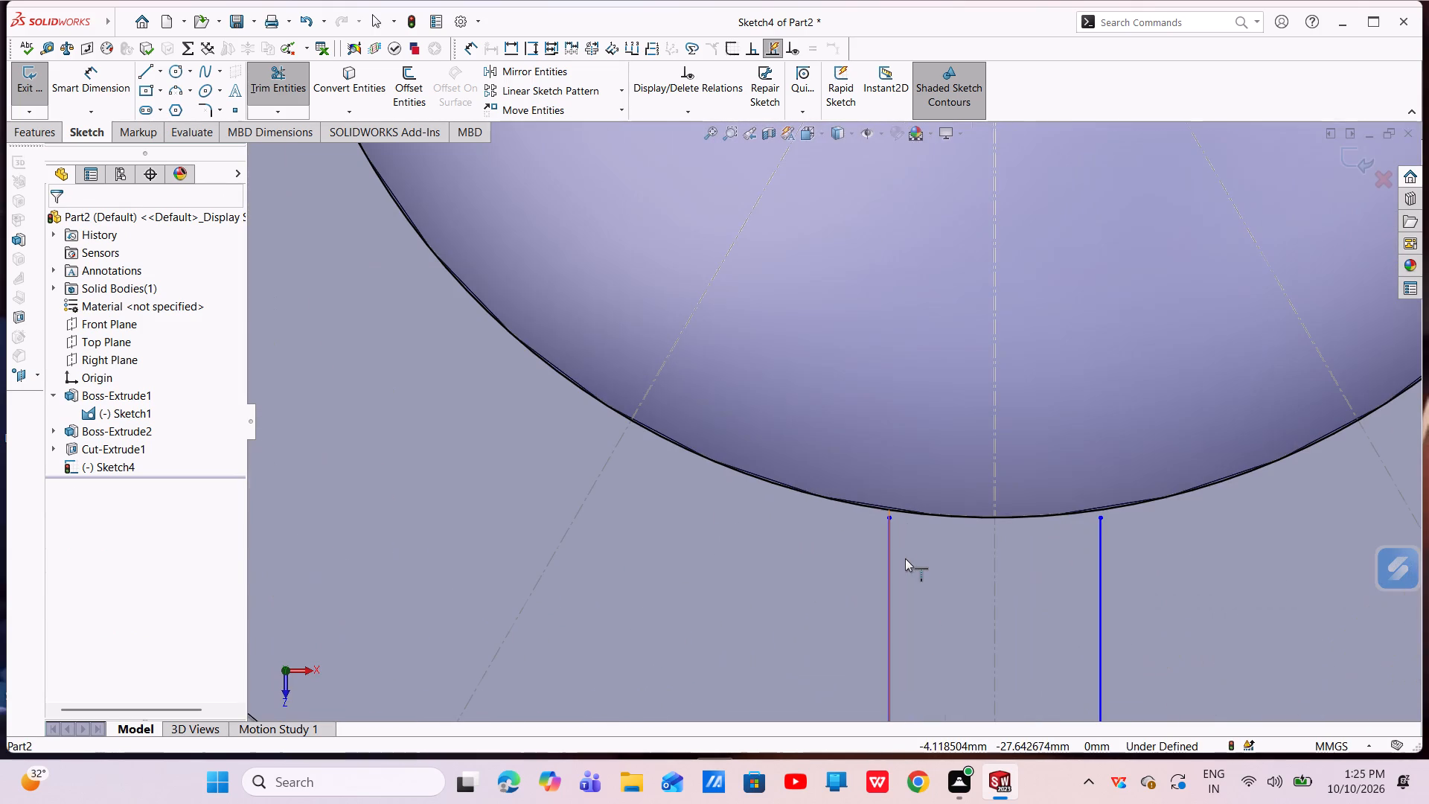
pyautogui.click(889, 549)
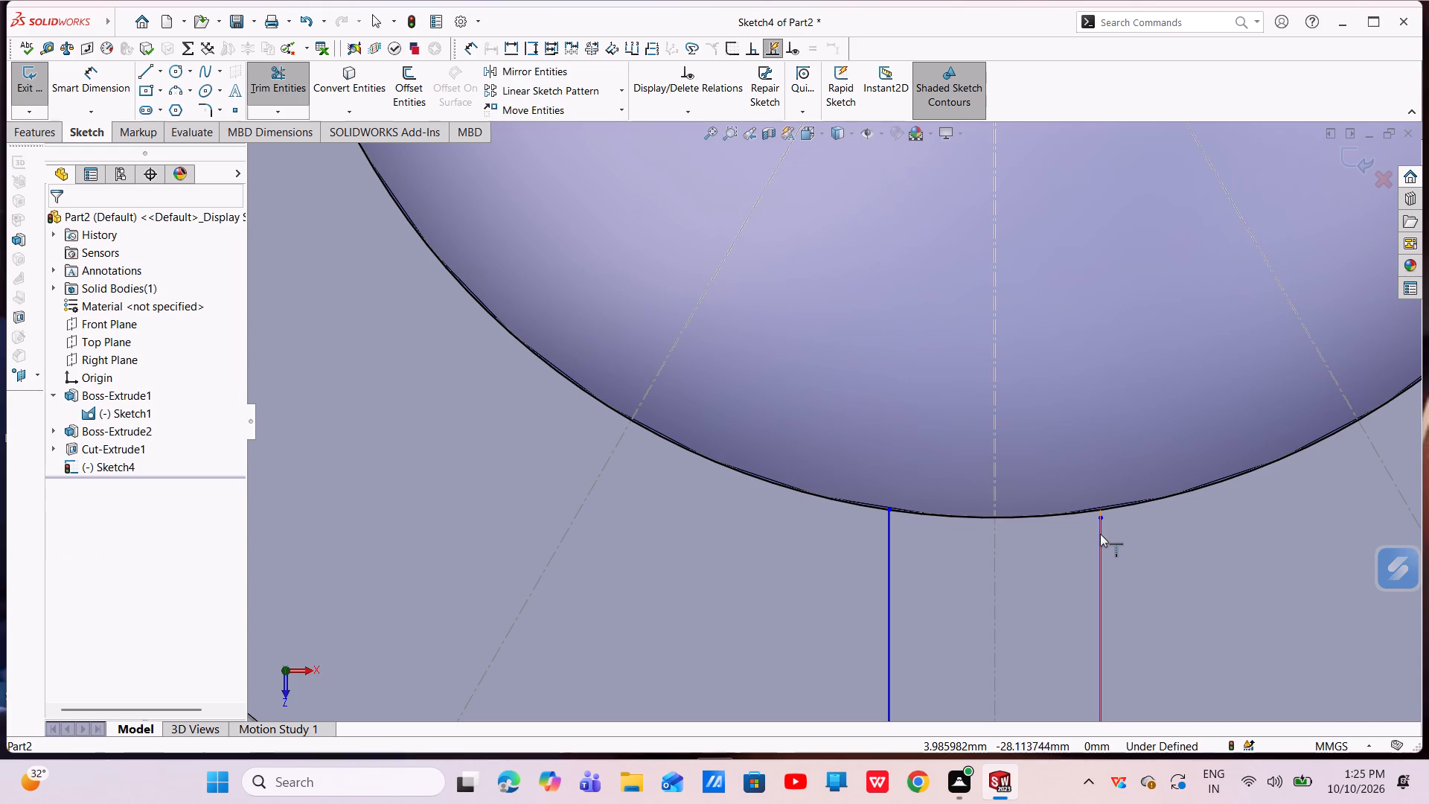
pyautogui.click(1100, 535)
pyautogui.scroll(8, 1100, 534)
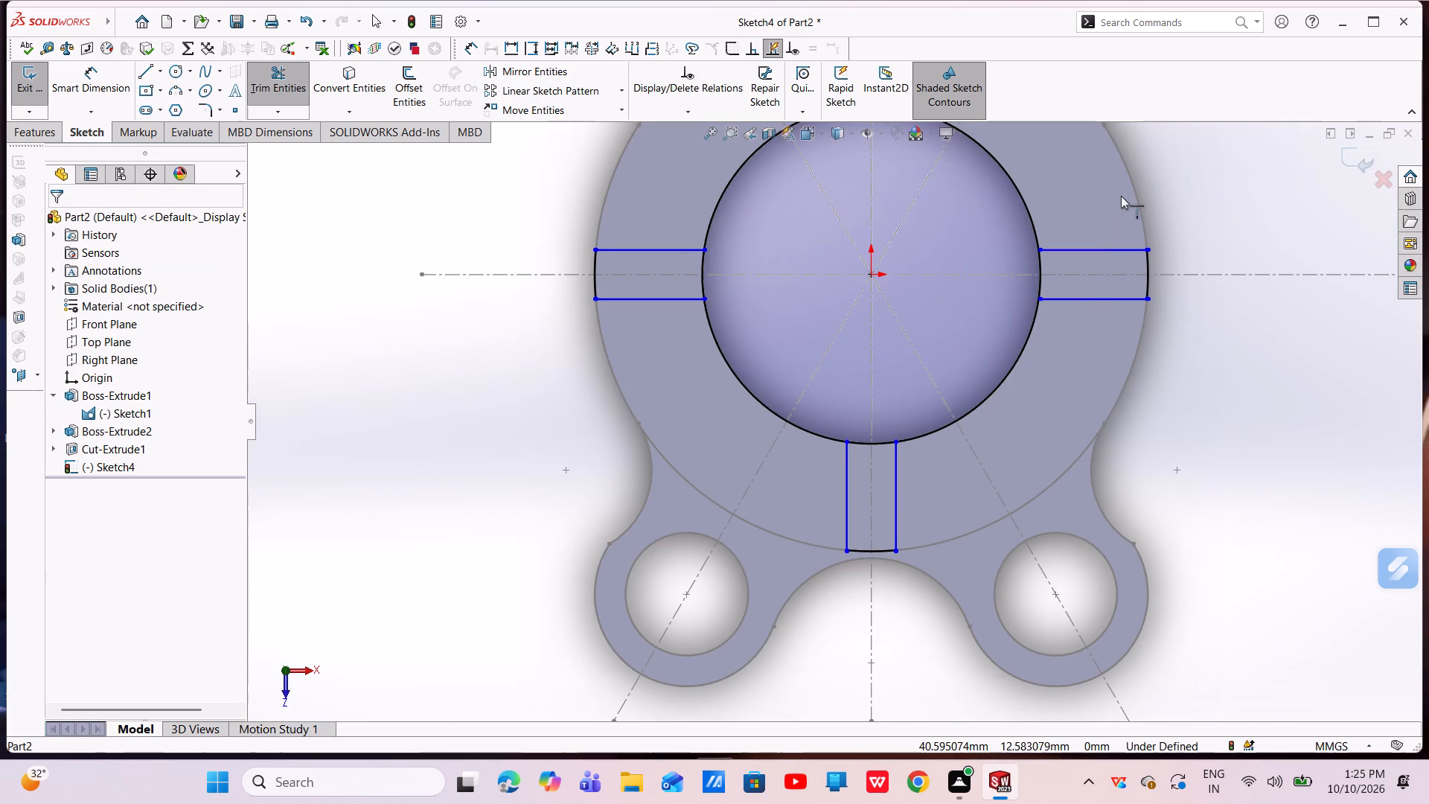
pyautogui.scroll(-6, 1102, 234)
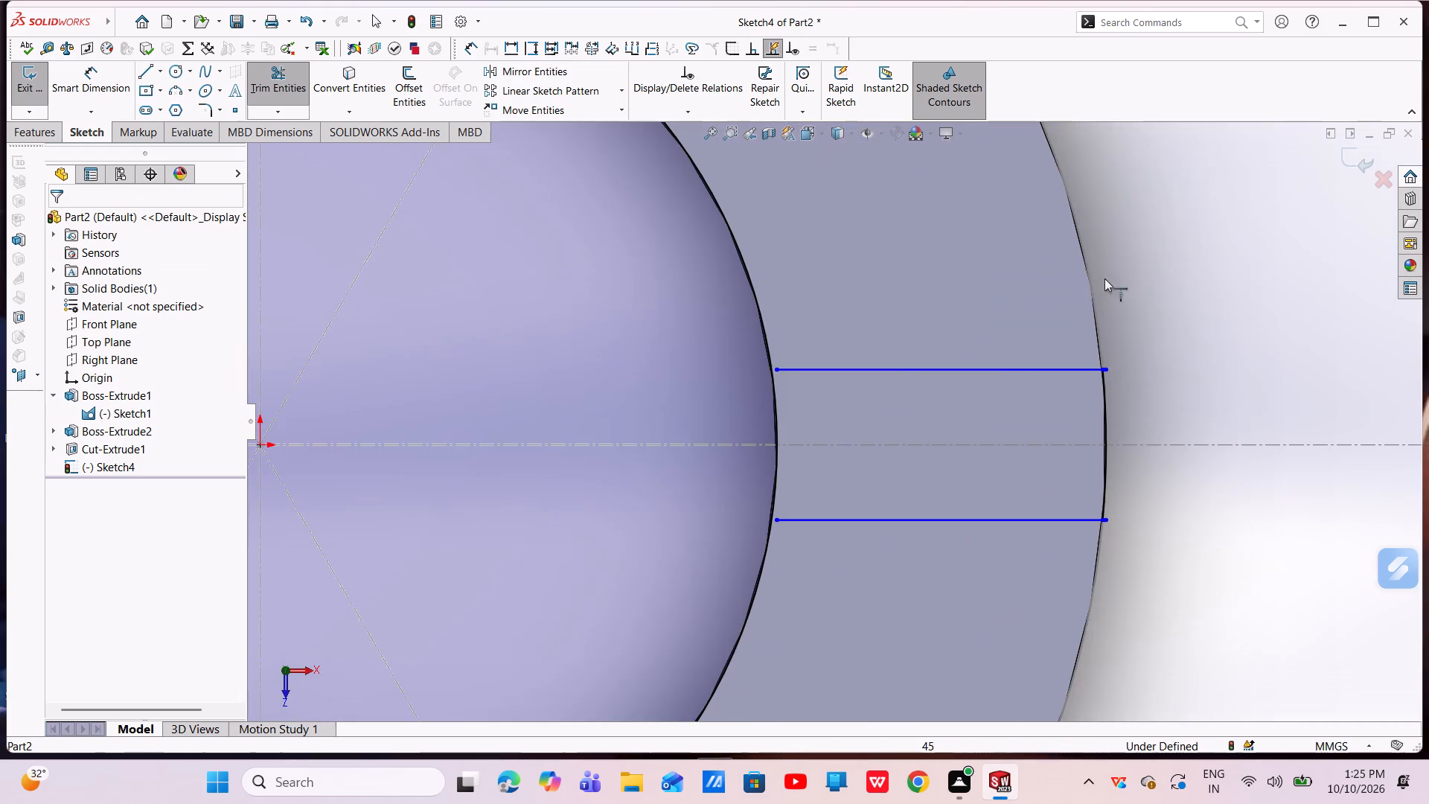
pyautogui.click(866, 367)
pyautogui.click(904, 517)
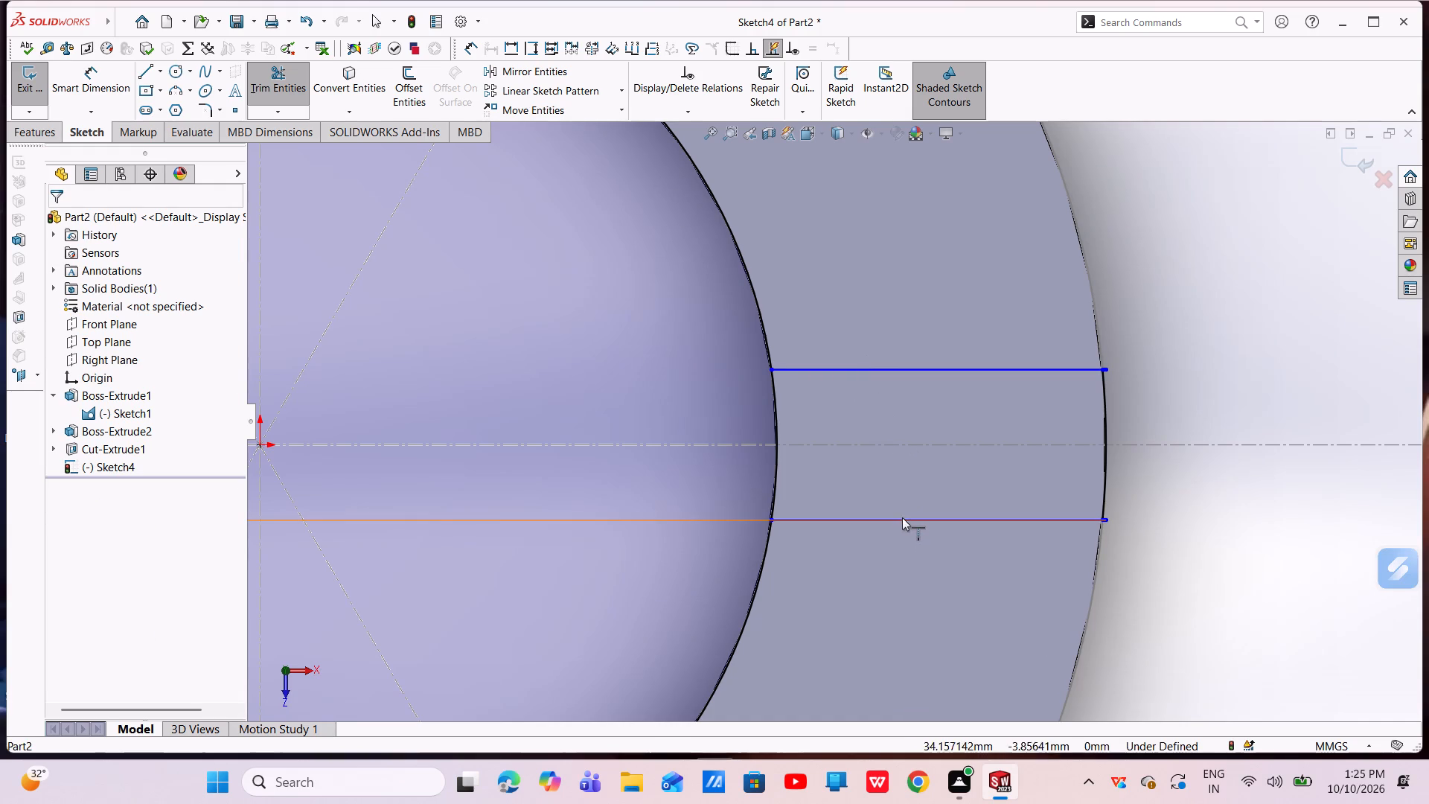
pyautogui.press('Escape')
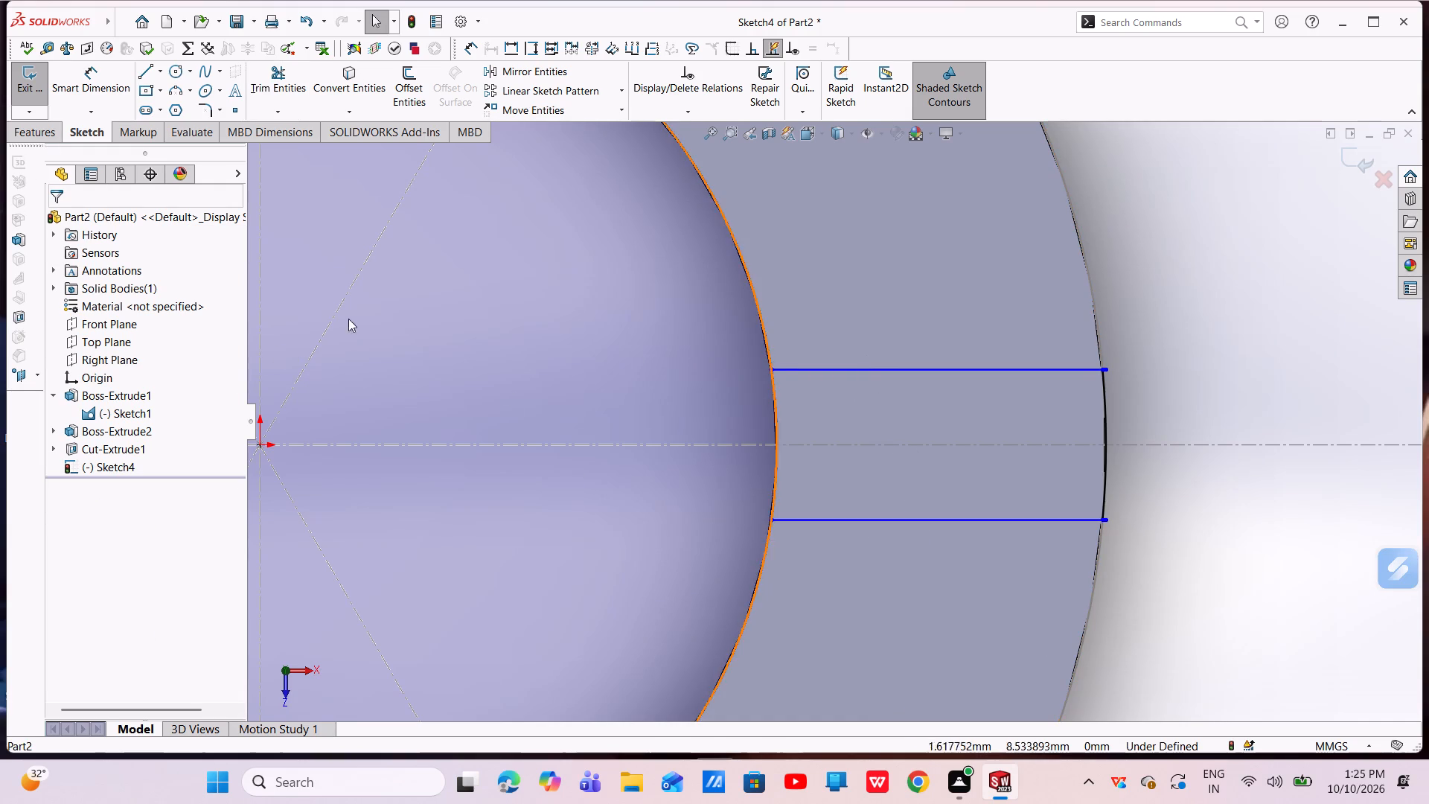
# Trim away the bore circle's four arcs between the slots, leaving four closed slot profiles.
pyautogui.scroll(4, 594, 413)
pyautogui.scroll(3, 700, 328)
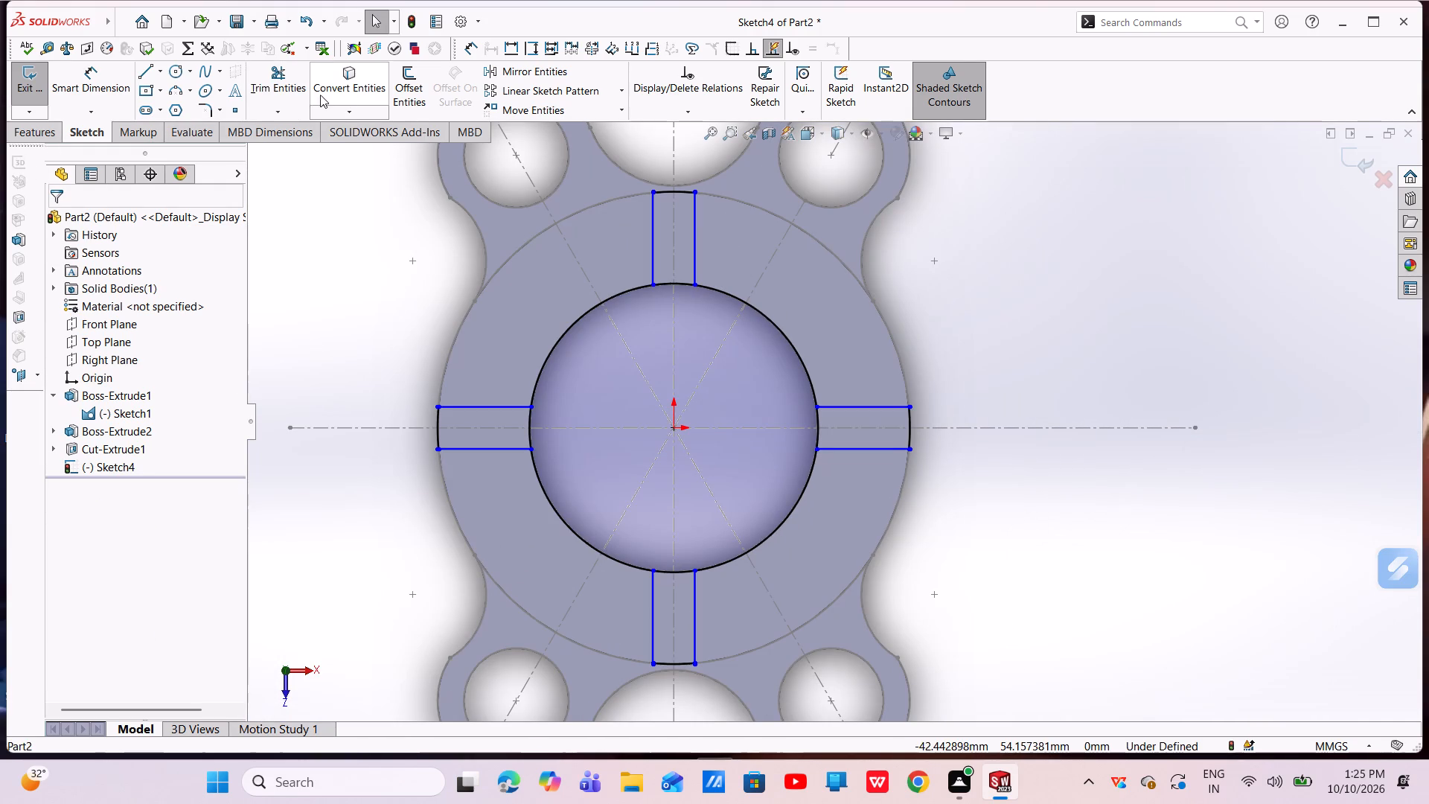
pyautogui.click(292, 87)
pyautogui.moveTo(543, 301); pyautogui.dragTo(592, 341)
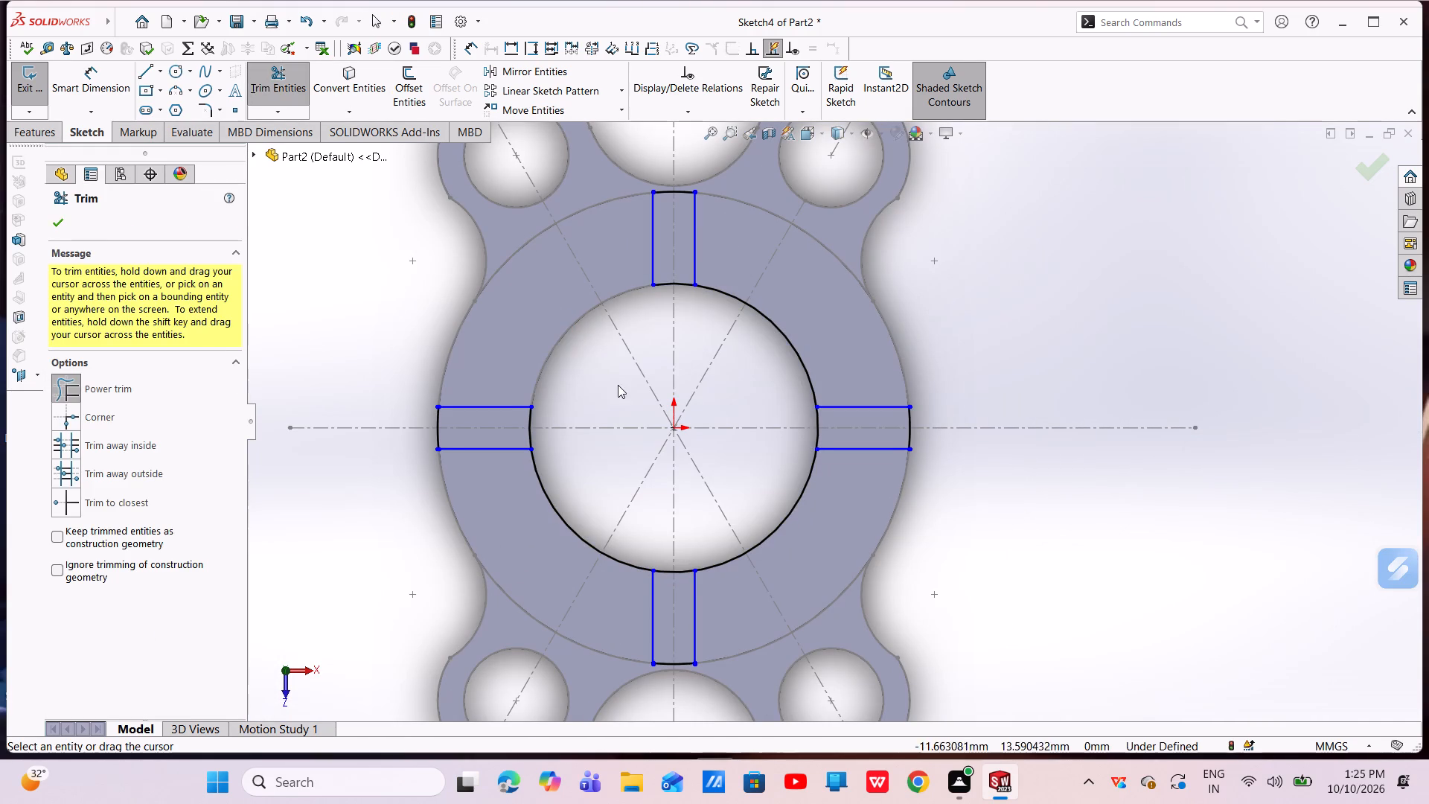
pyautogui.moveTo(536, 552); pyautogui.dragTo(576, 474)
pyautogui.moveTo(801, 549); pyautogui.dragTo(731, 461)
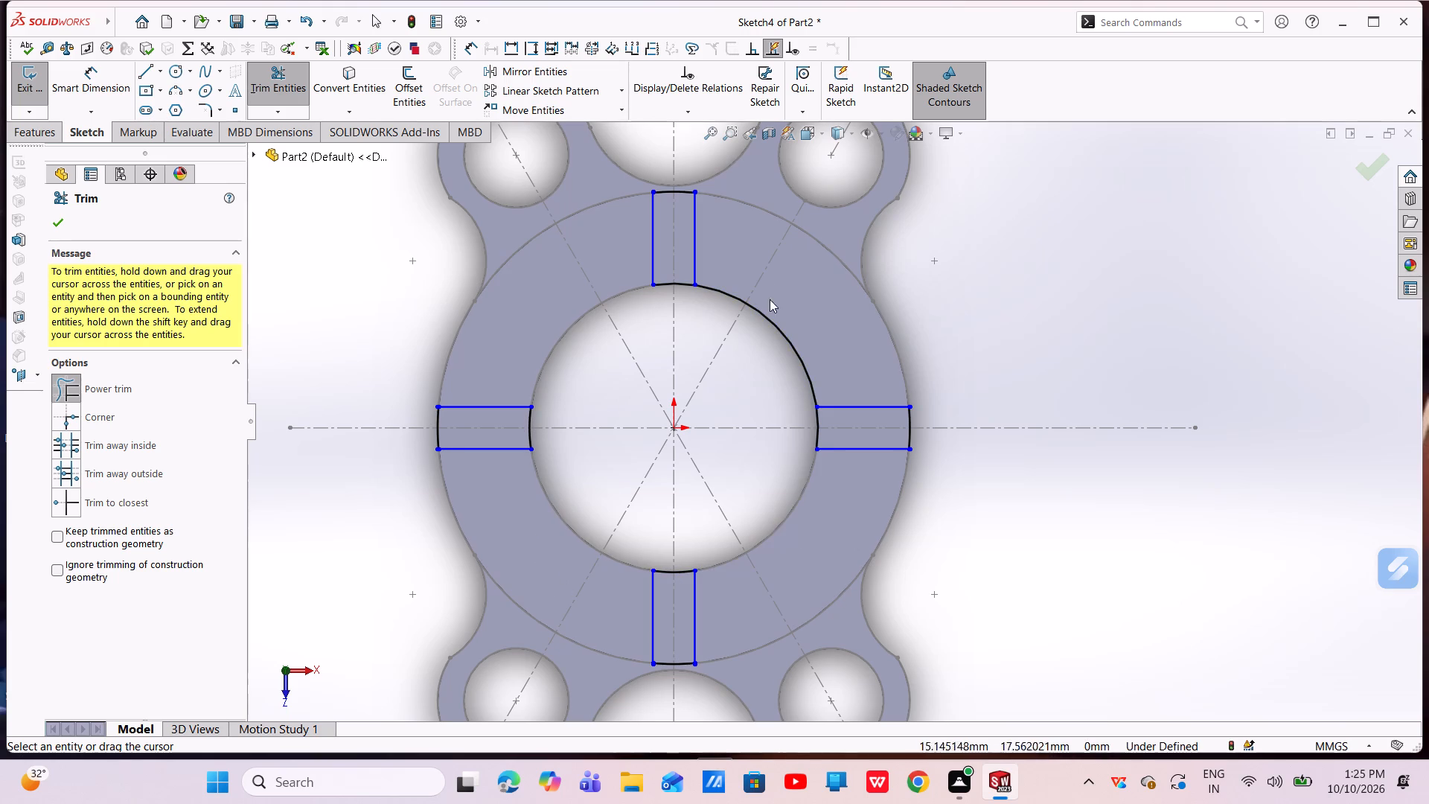
pyautogui.moveTo(793, 258); pyautogui.dragTo(760, 343)
pyautogui.press('Escape')
pyautogui.press('Escape')
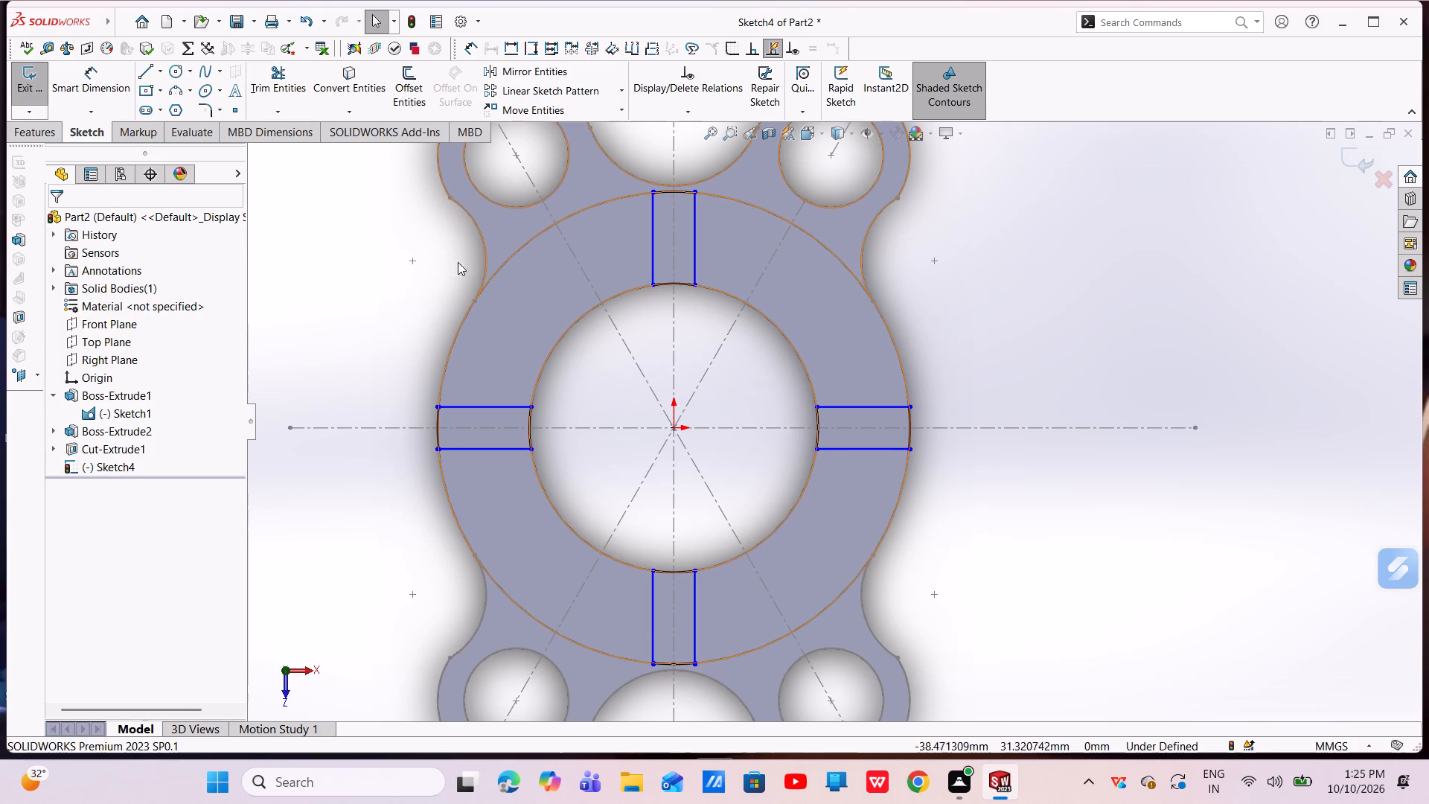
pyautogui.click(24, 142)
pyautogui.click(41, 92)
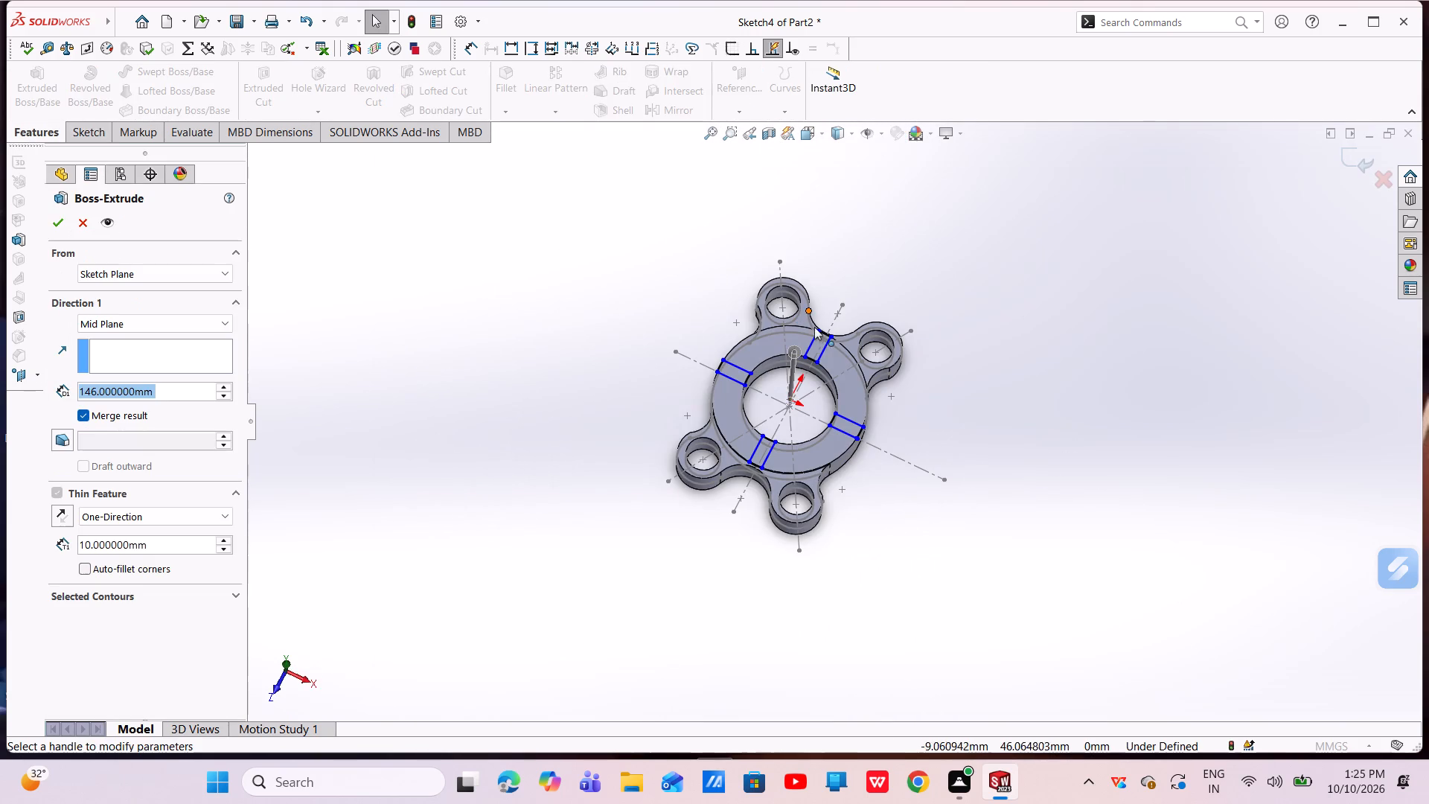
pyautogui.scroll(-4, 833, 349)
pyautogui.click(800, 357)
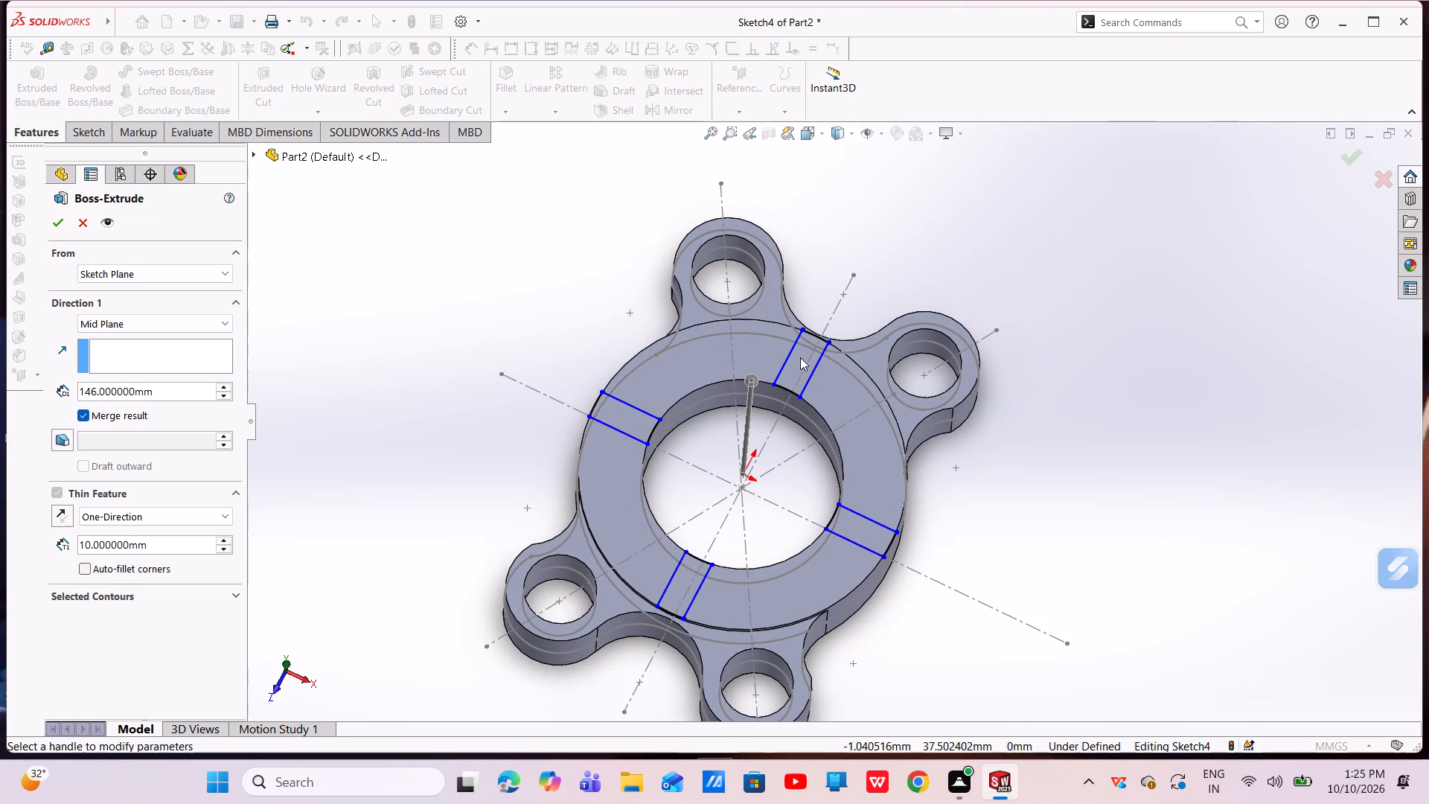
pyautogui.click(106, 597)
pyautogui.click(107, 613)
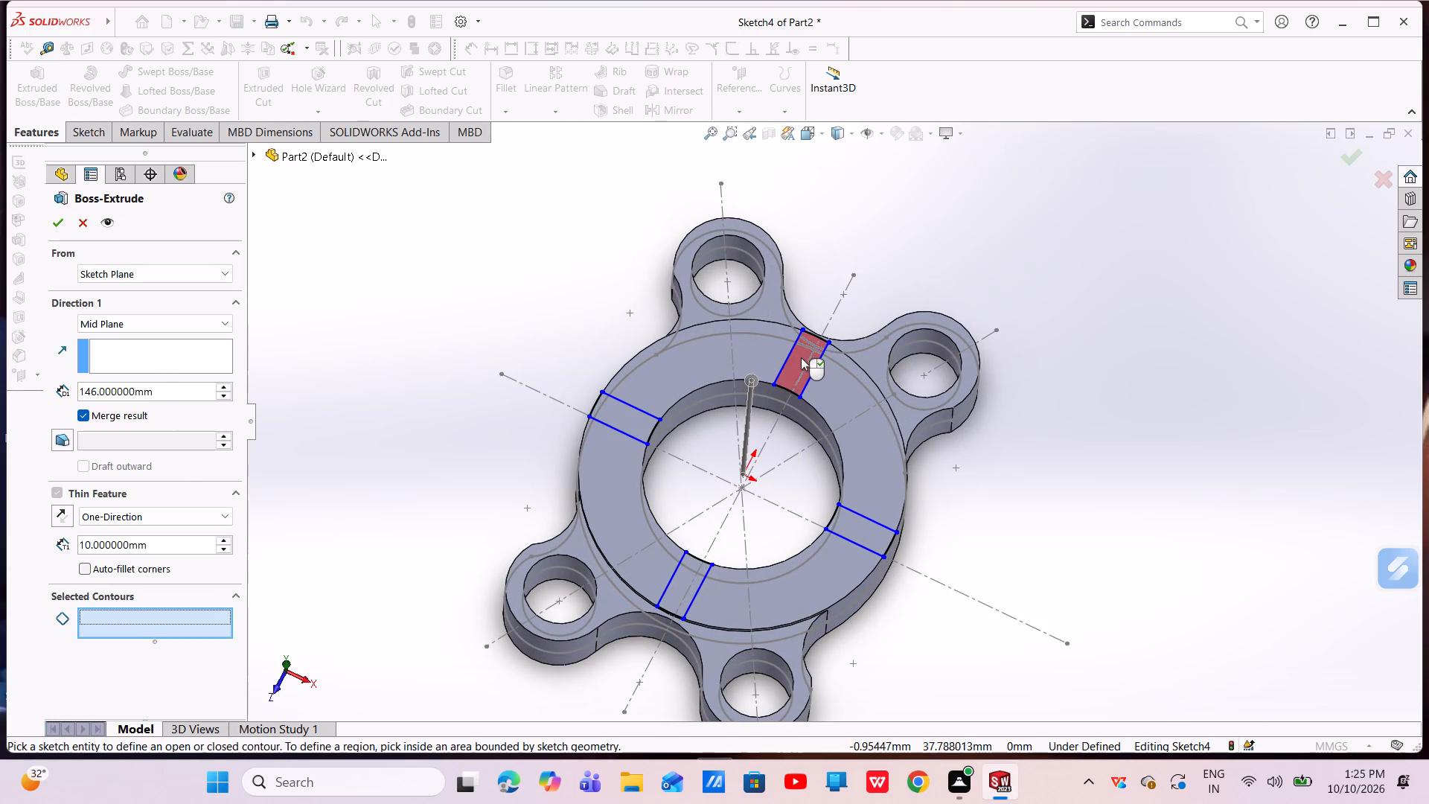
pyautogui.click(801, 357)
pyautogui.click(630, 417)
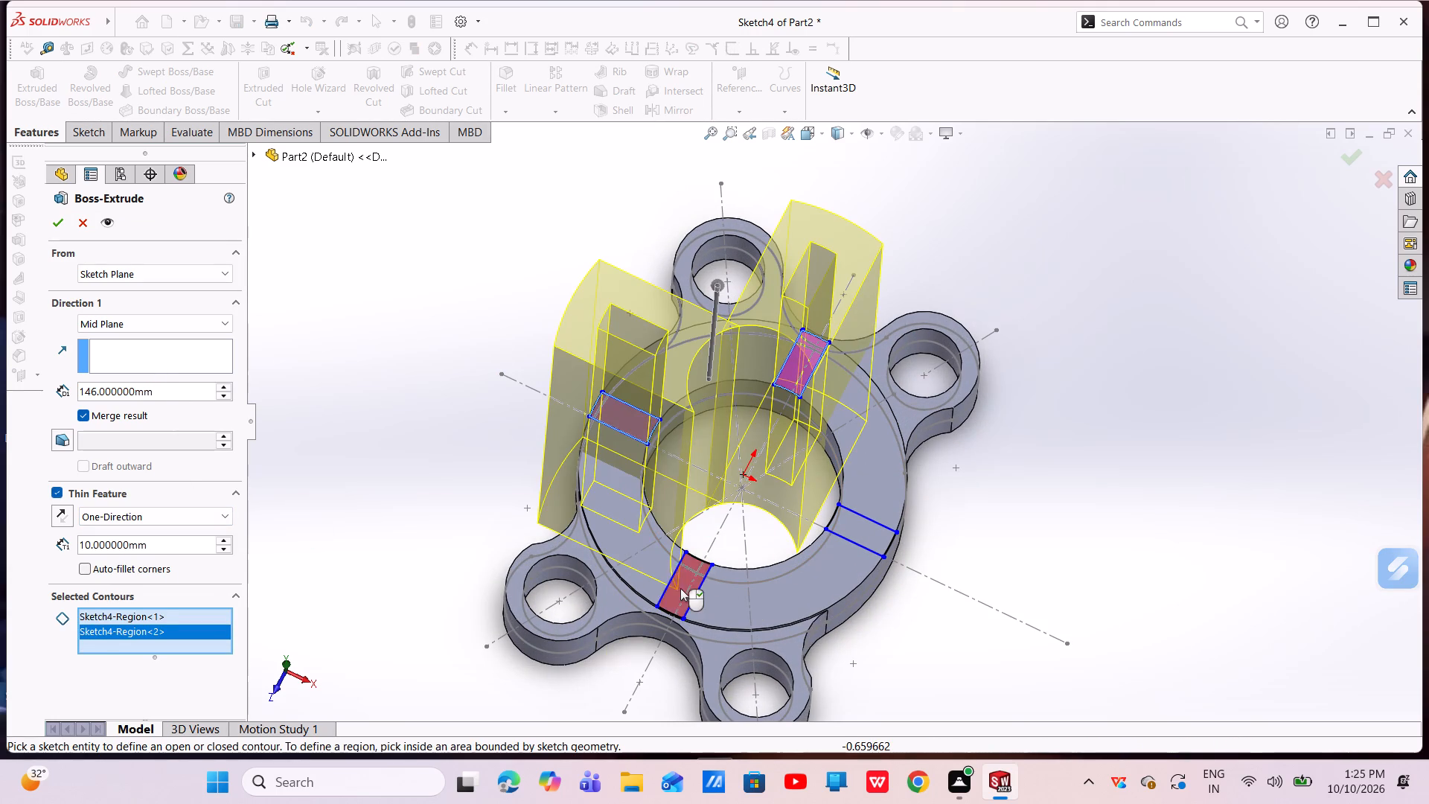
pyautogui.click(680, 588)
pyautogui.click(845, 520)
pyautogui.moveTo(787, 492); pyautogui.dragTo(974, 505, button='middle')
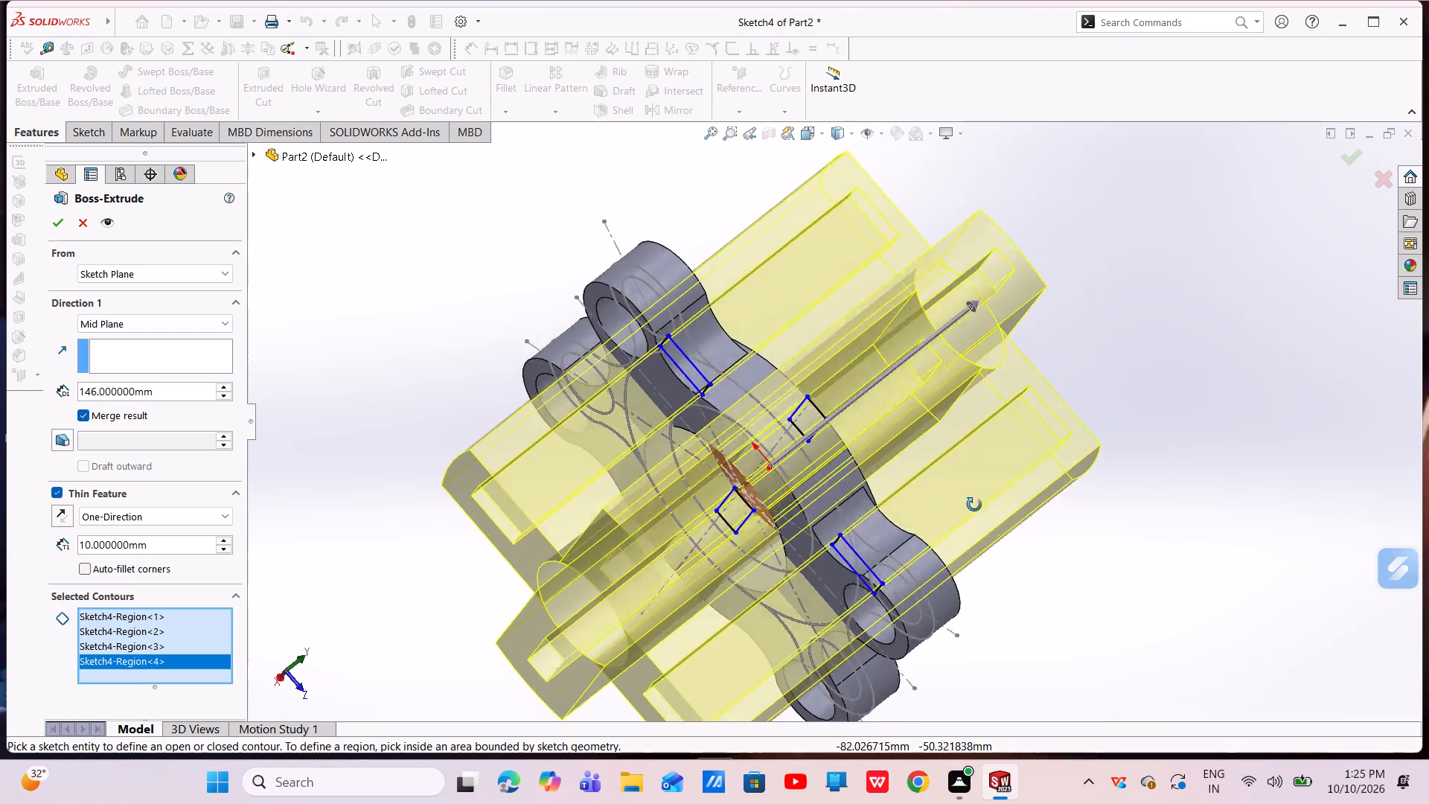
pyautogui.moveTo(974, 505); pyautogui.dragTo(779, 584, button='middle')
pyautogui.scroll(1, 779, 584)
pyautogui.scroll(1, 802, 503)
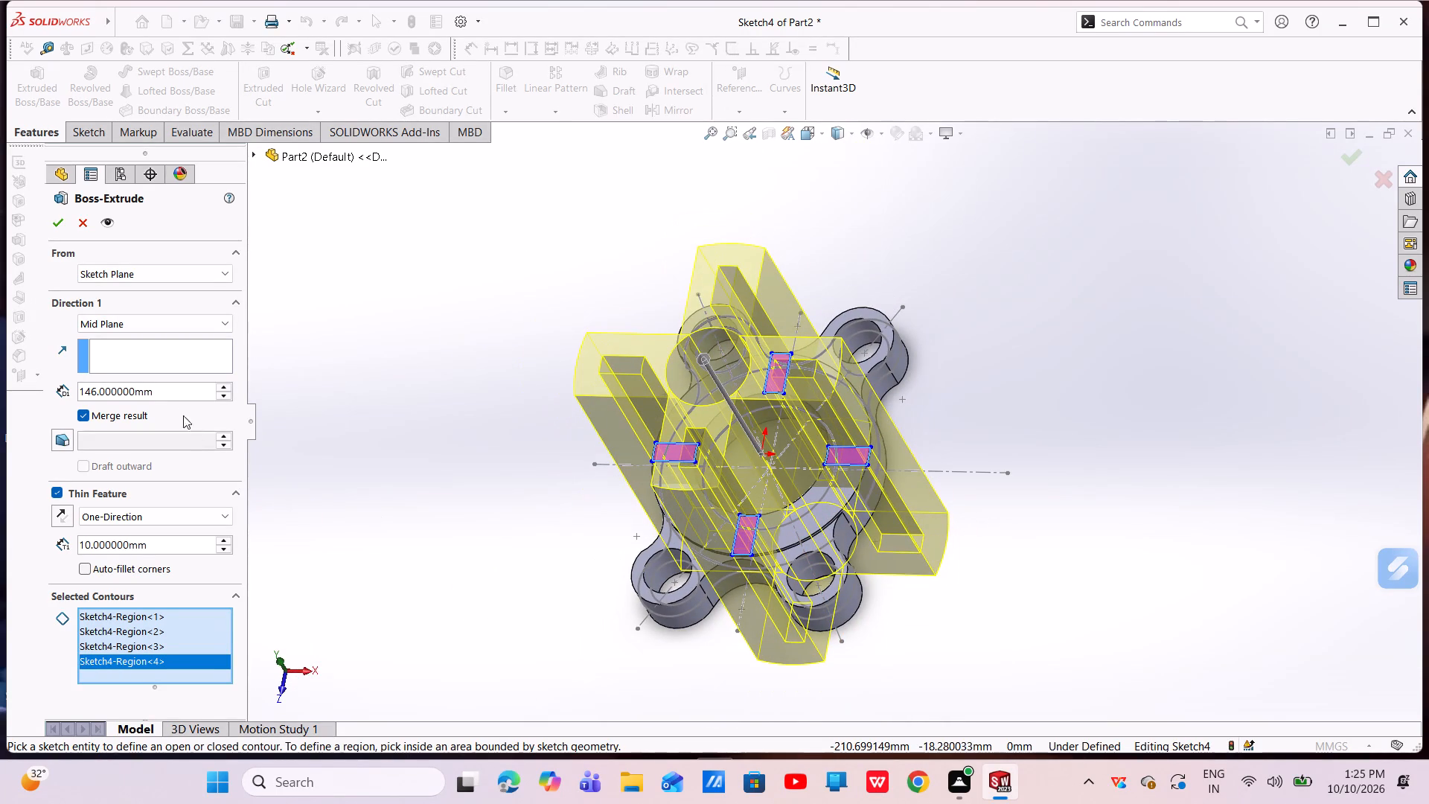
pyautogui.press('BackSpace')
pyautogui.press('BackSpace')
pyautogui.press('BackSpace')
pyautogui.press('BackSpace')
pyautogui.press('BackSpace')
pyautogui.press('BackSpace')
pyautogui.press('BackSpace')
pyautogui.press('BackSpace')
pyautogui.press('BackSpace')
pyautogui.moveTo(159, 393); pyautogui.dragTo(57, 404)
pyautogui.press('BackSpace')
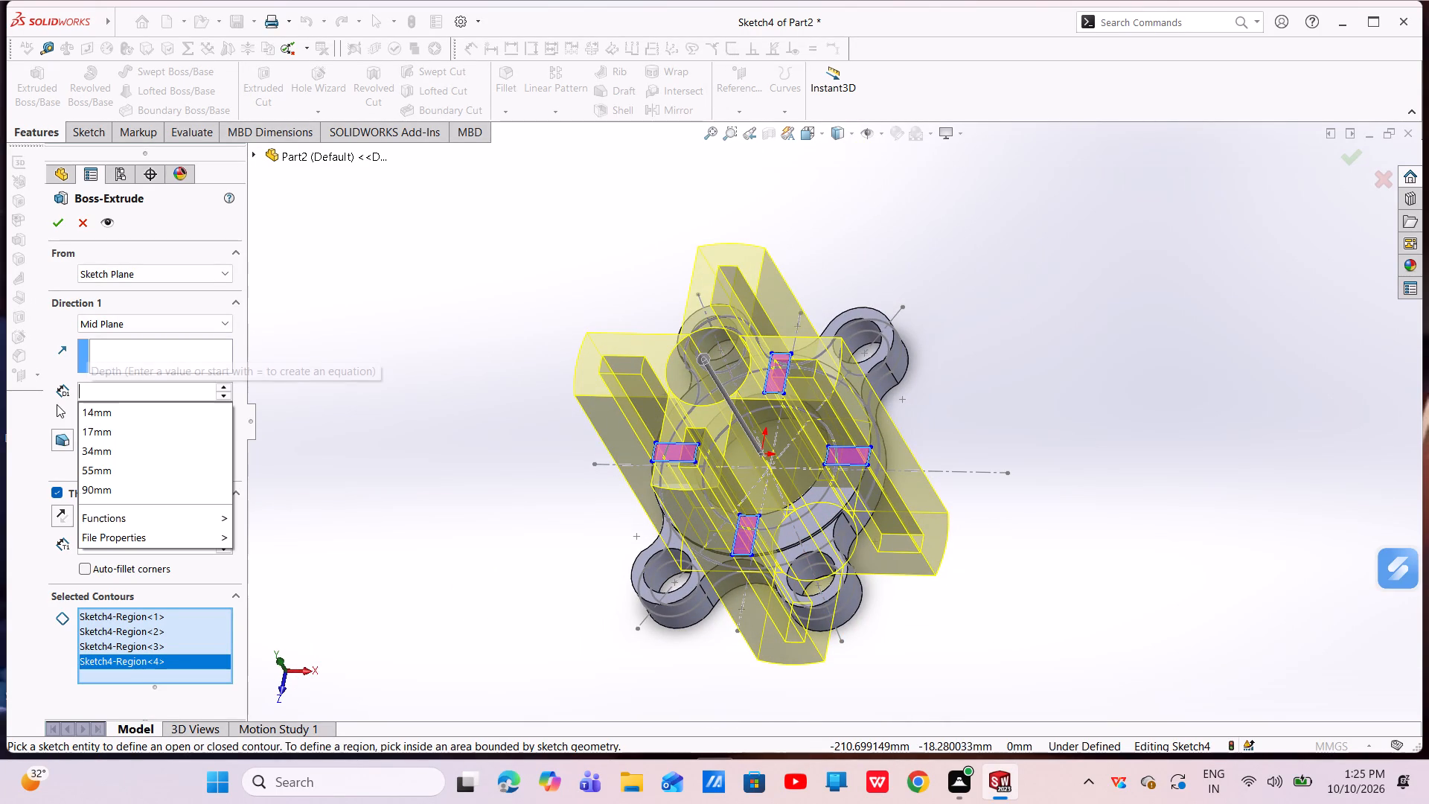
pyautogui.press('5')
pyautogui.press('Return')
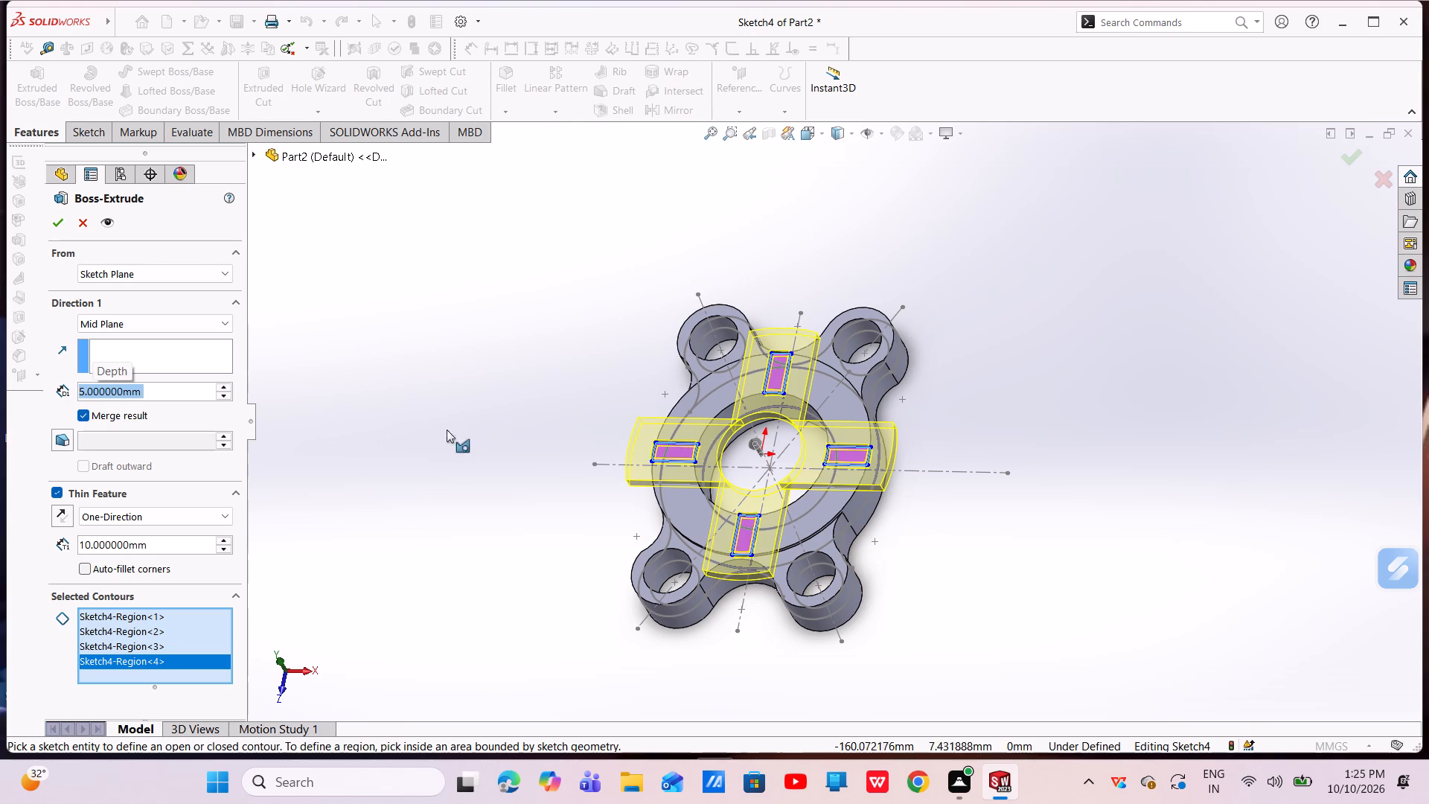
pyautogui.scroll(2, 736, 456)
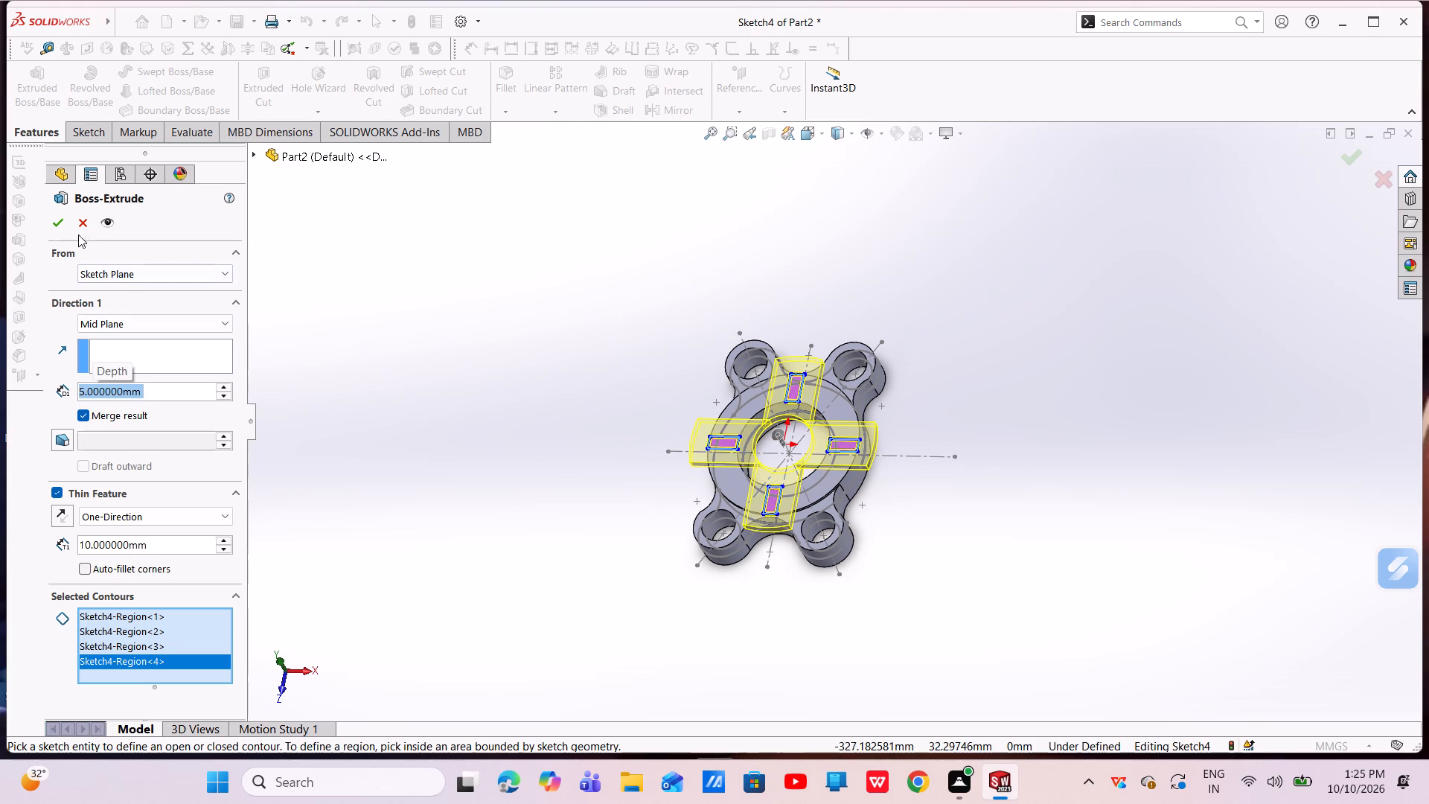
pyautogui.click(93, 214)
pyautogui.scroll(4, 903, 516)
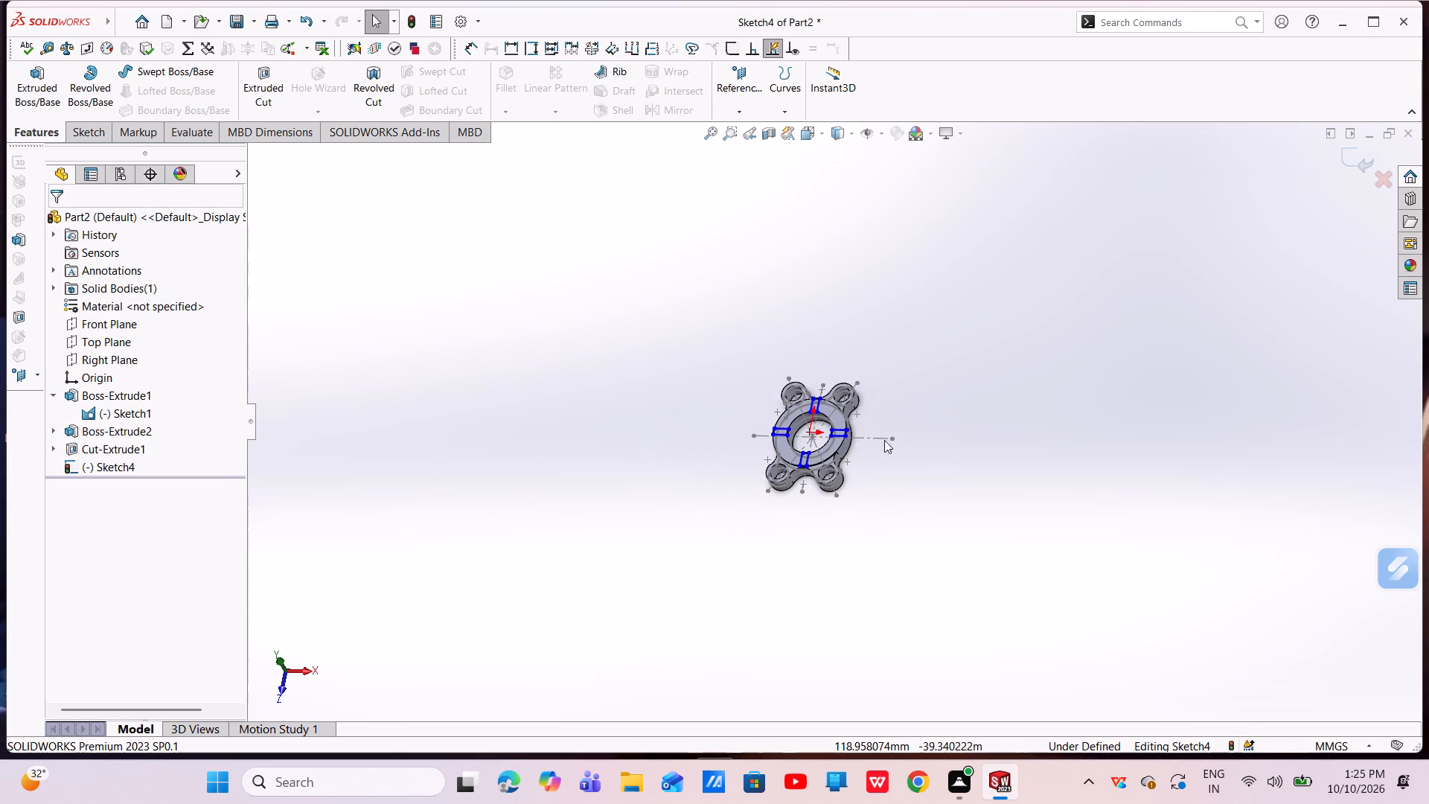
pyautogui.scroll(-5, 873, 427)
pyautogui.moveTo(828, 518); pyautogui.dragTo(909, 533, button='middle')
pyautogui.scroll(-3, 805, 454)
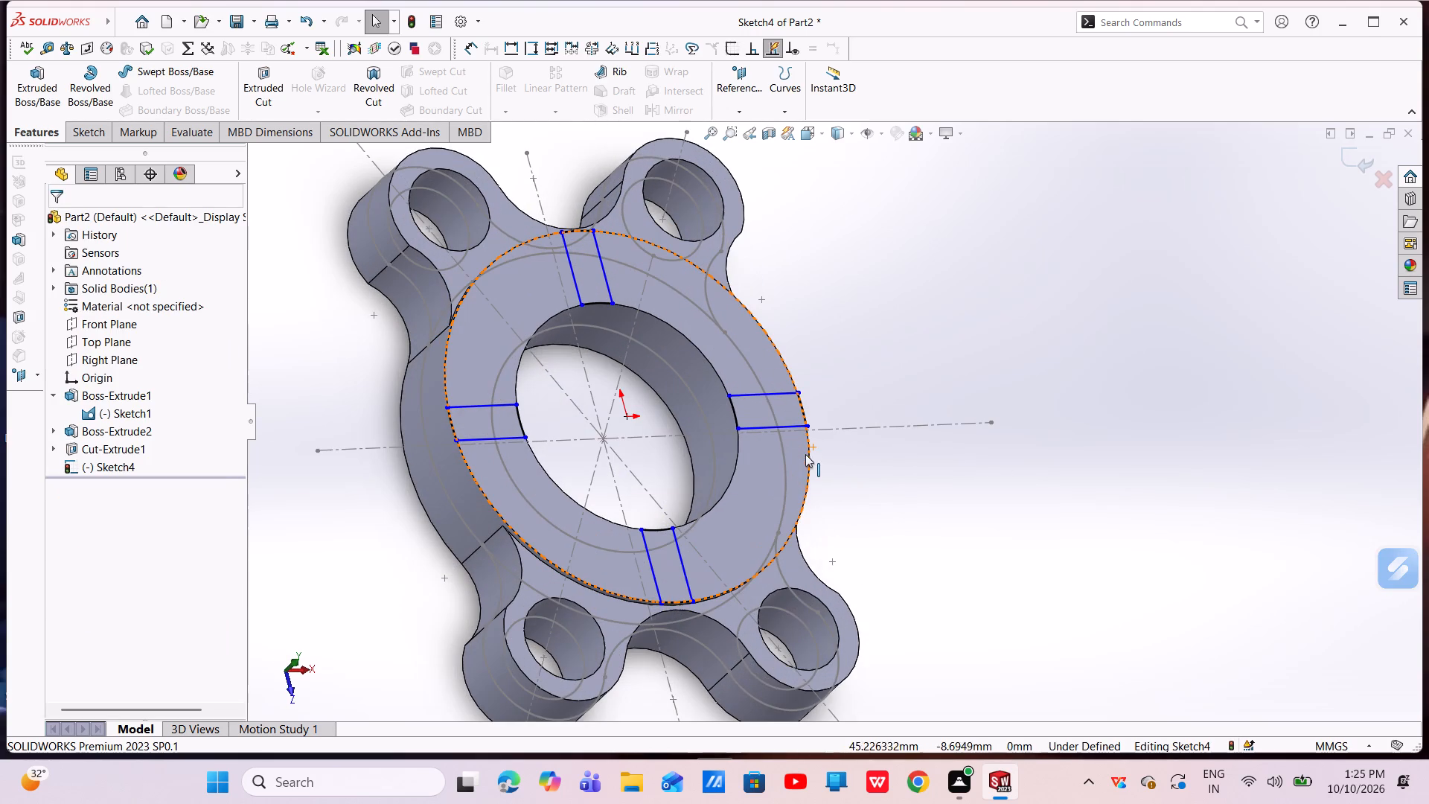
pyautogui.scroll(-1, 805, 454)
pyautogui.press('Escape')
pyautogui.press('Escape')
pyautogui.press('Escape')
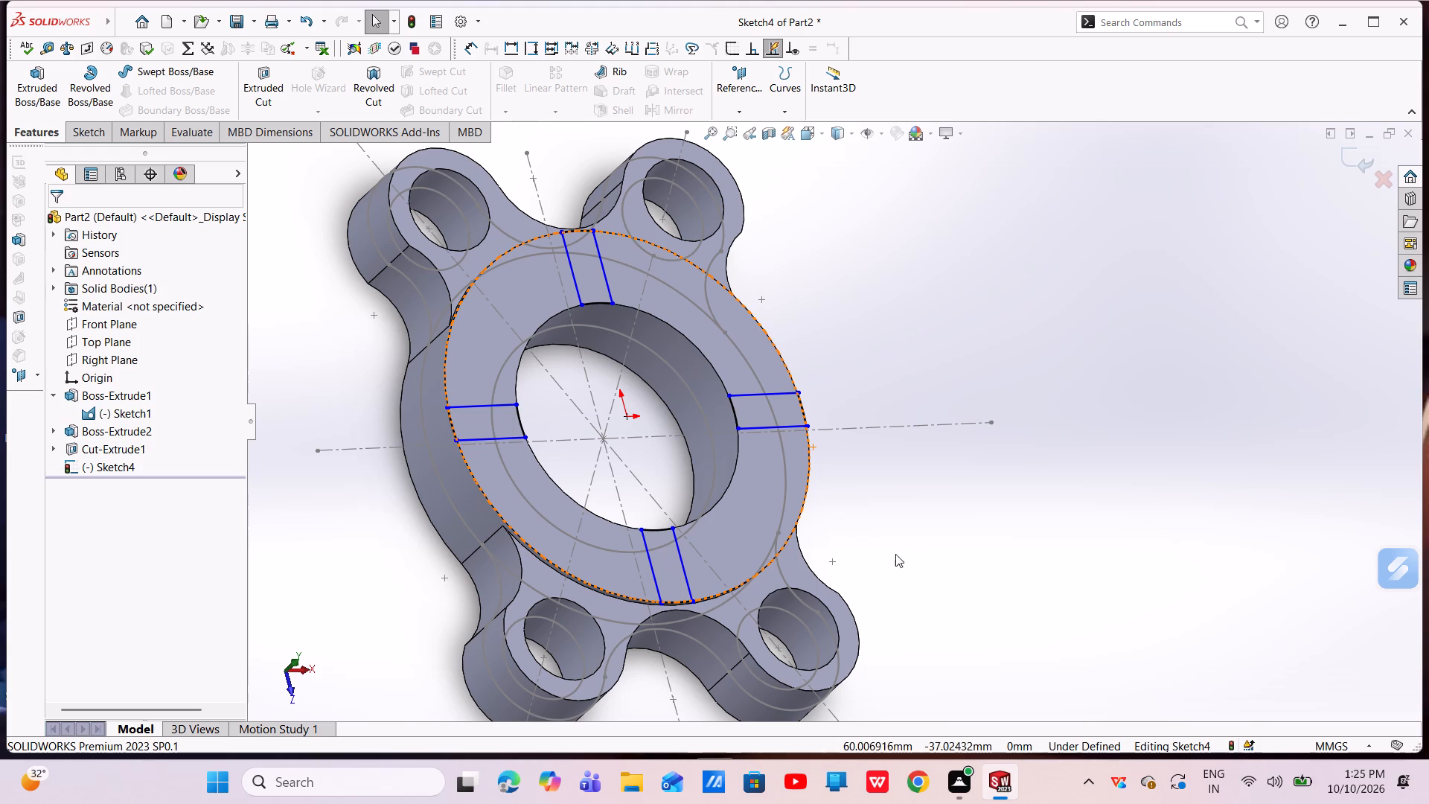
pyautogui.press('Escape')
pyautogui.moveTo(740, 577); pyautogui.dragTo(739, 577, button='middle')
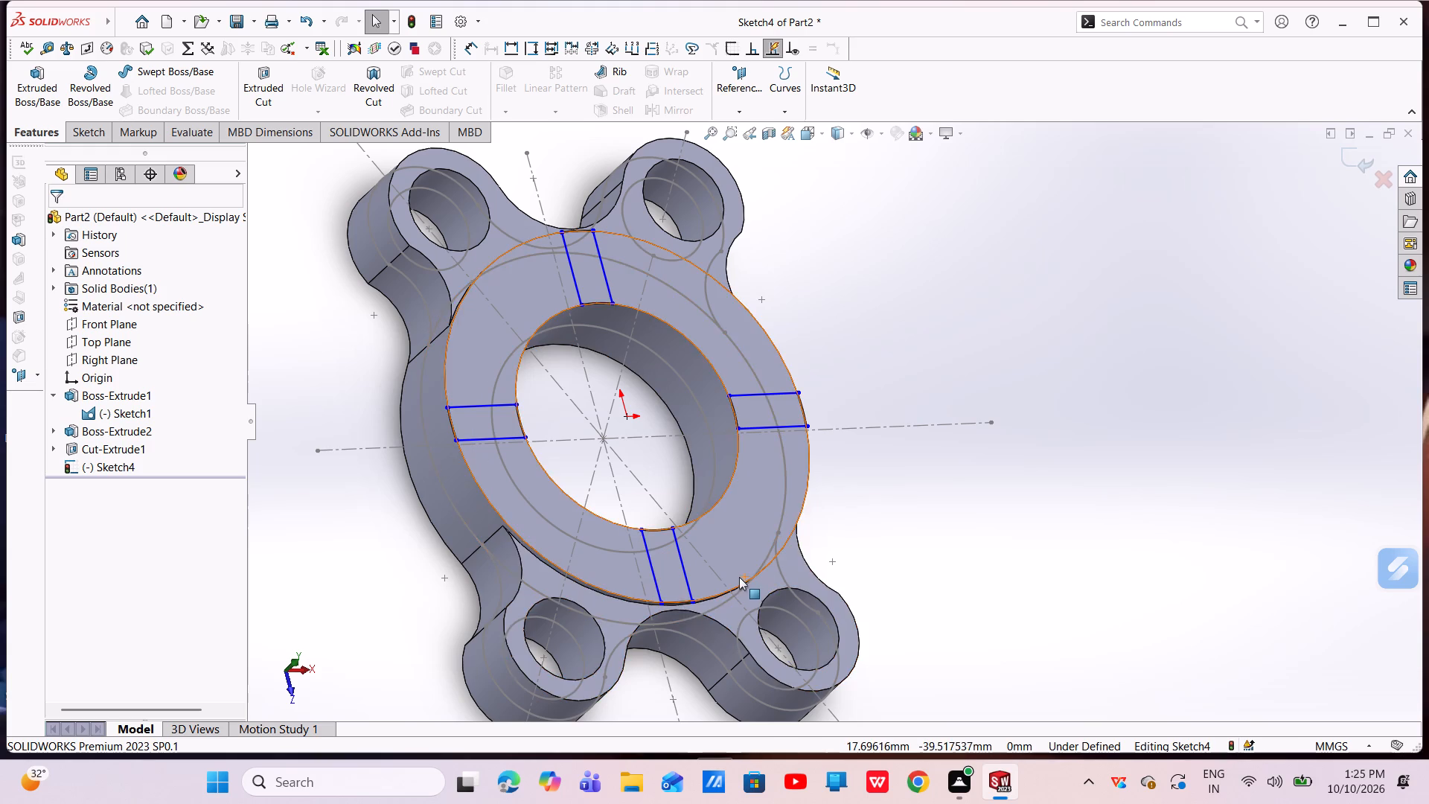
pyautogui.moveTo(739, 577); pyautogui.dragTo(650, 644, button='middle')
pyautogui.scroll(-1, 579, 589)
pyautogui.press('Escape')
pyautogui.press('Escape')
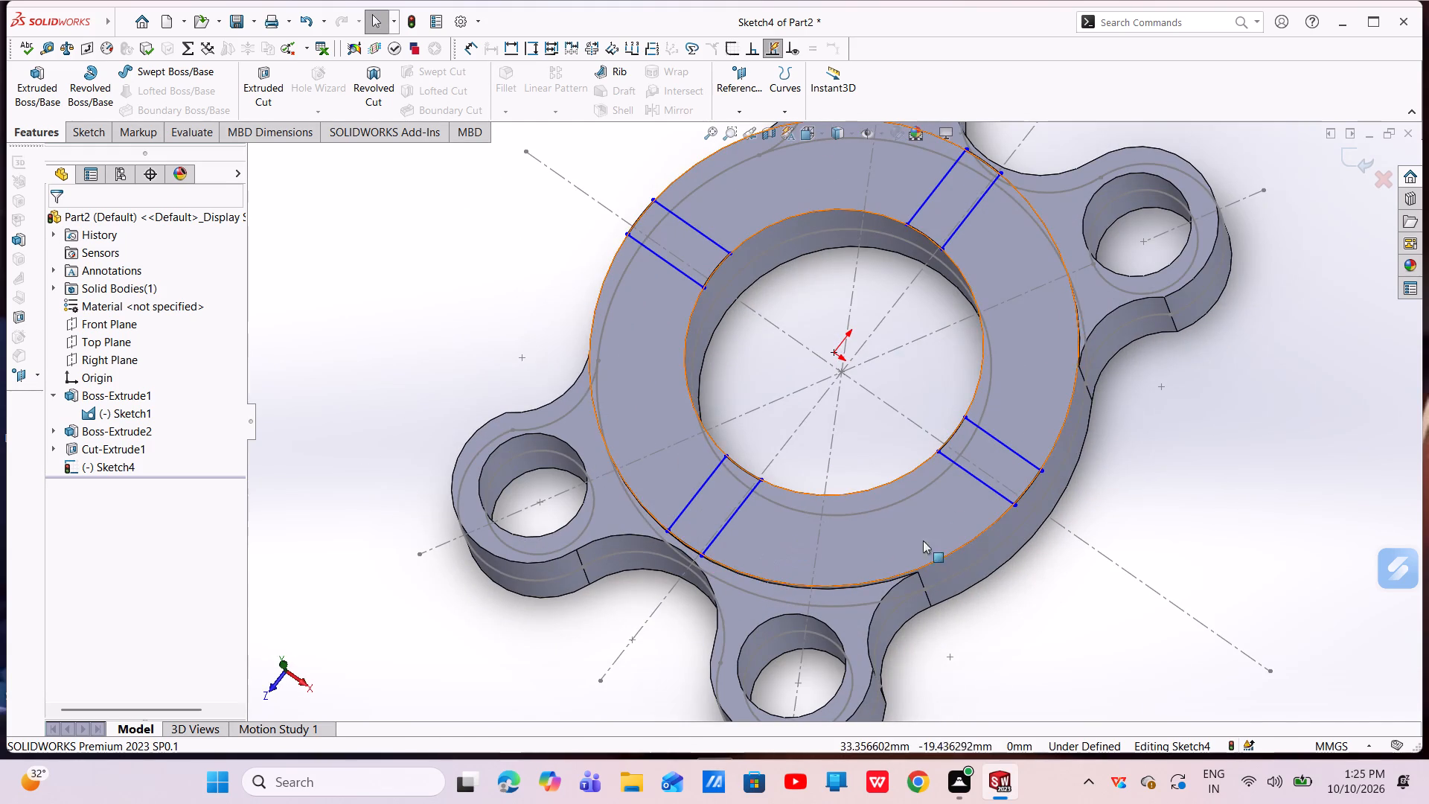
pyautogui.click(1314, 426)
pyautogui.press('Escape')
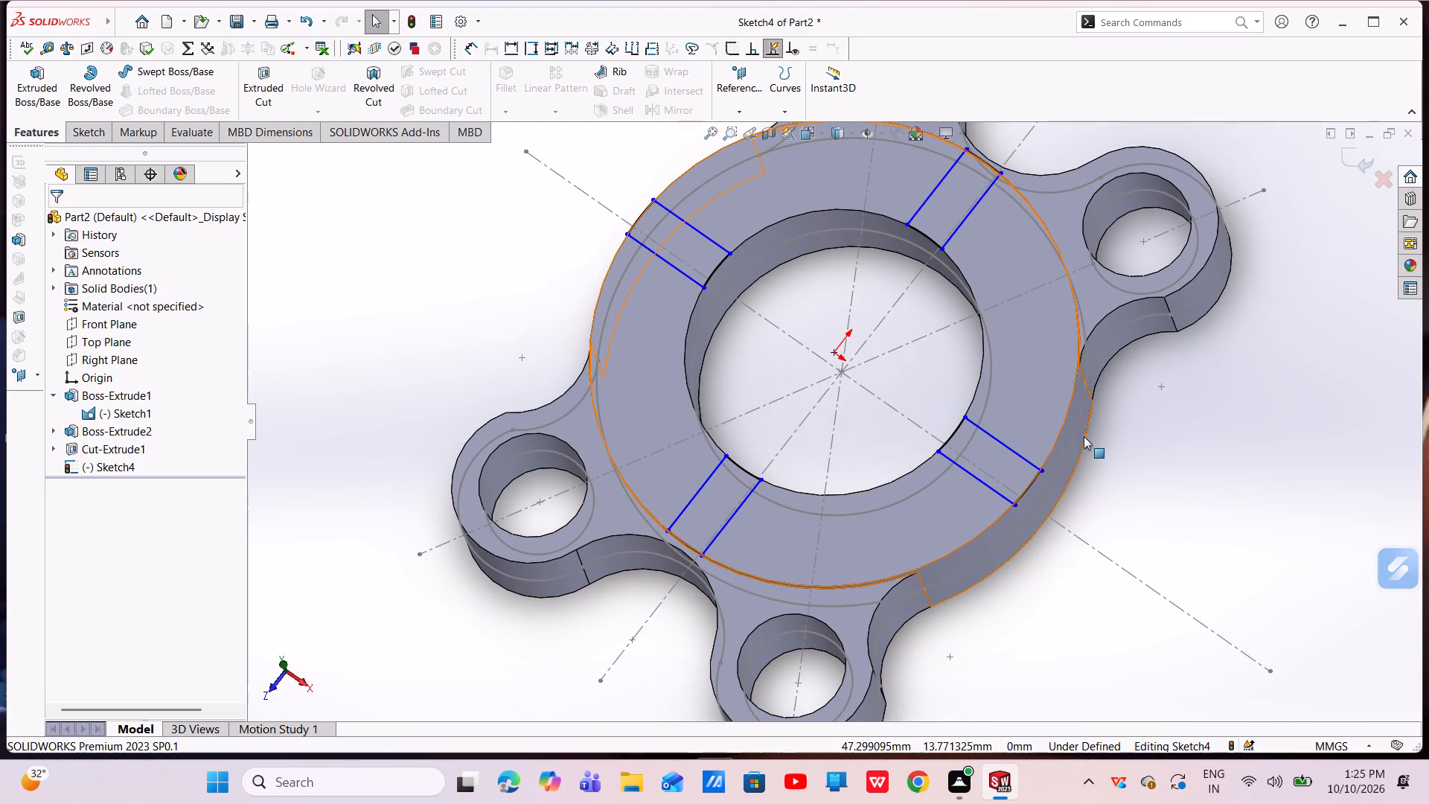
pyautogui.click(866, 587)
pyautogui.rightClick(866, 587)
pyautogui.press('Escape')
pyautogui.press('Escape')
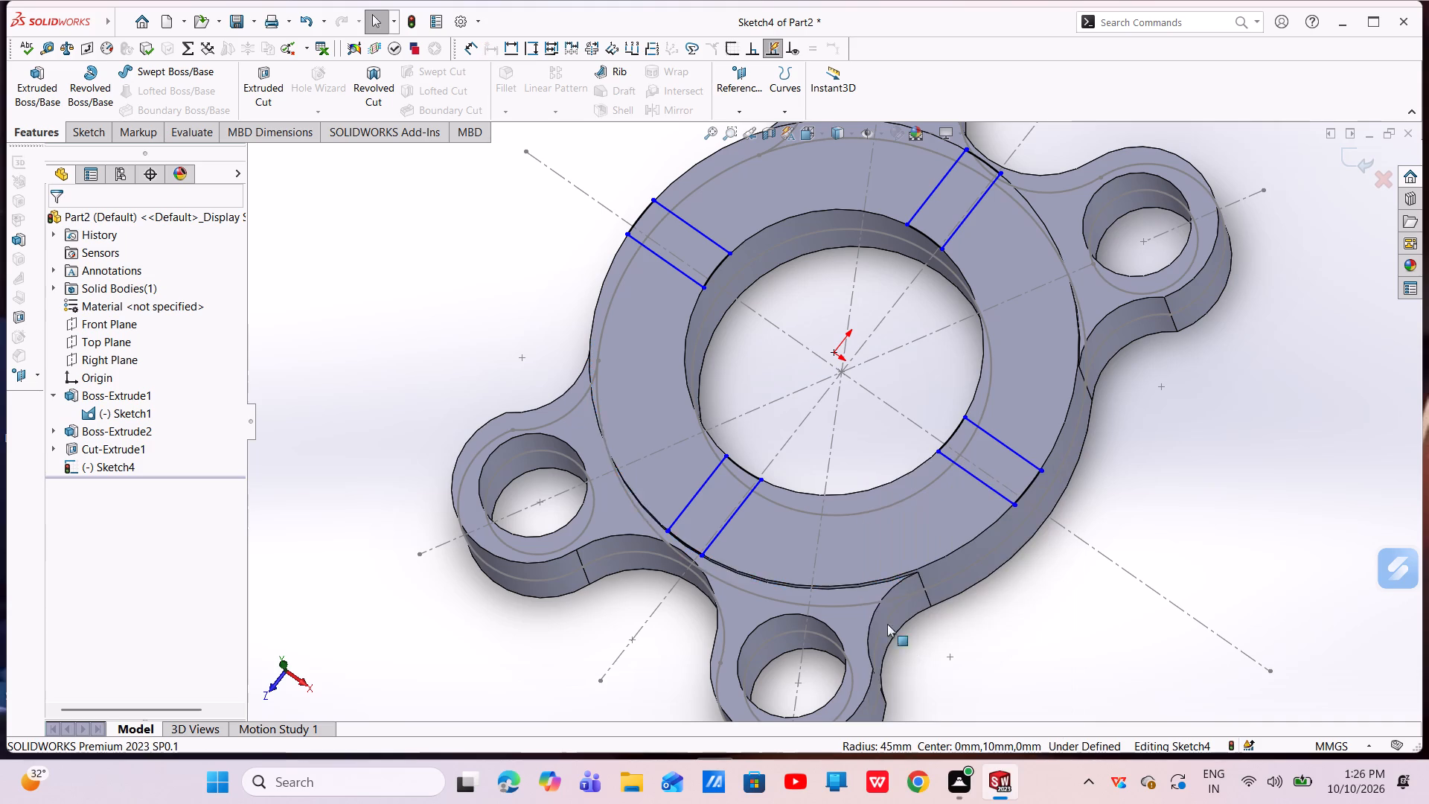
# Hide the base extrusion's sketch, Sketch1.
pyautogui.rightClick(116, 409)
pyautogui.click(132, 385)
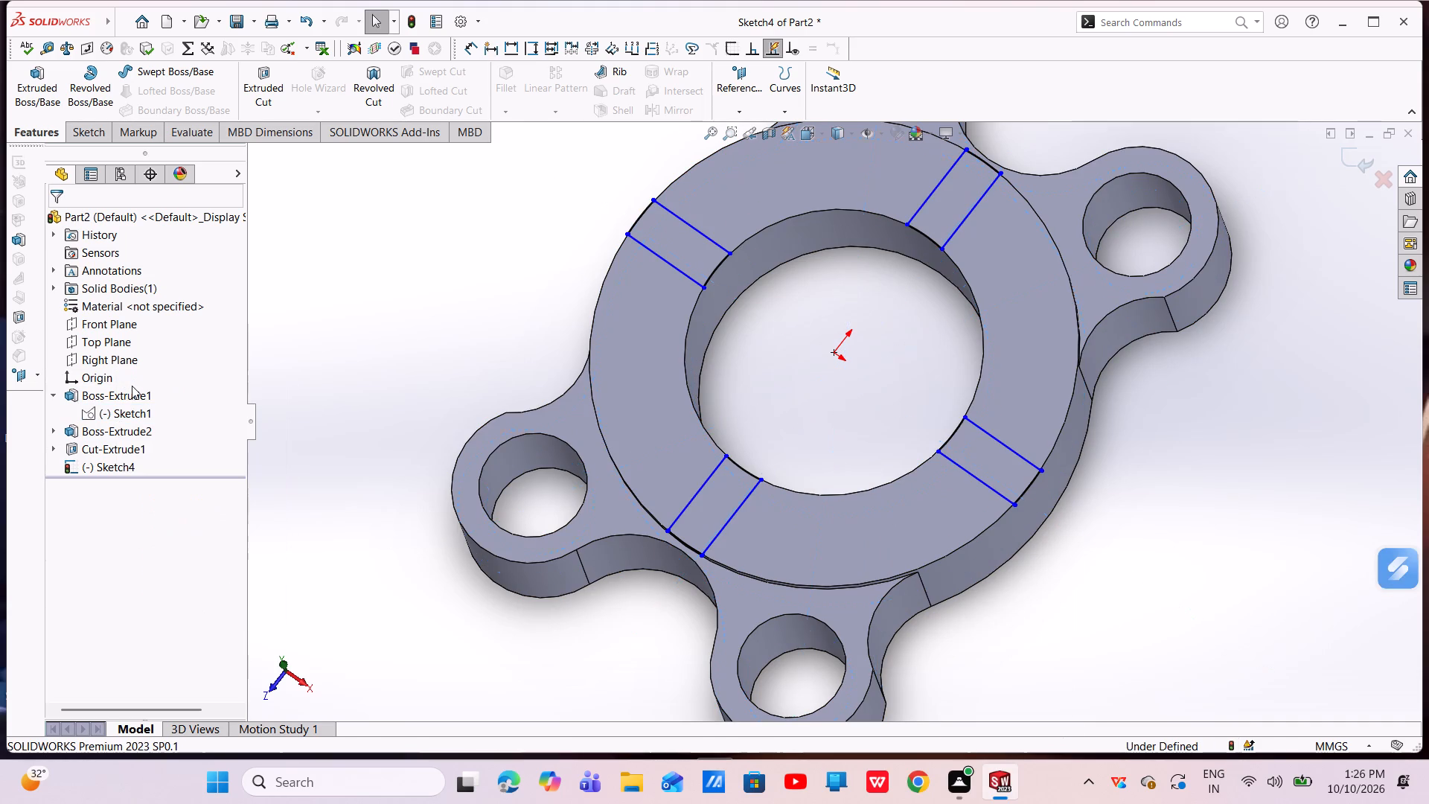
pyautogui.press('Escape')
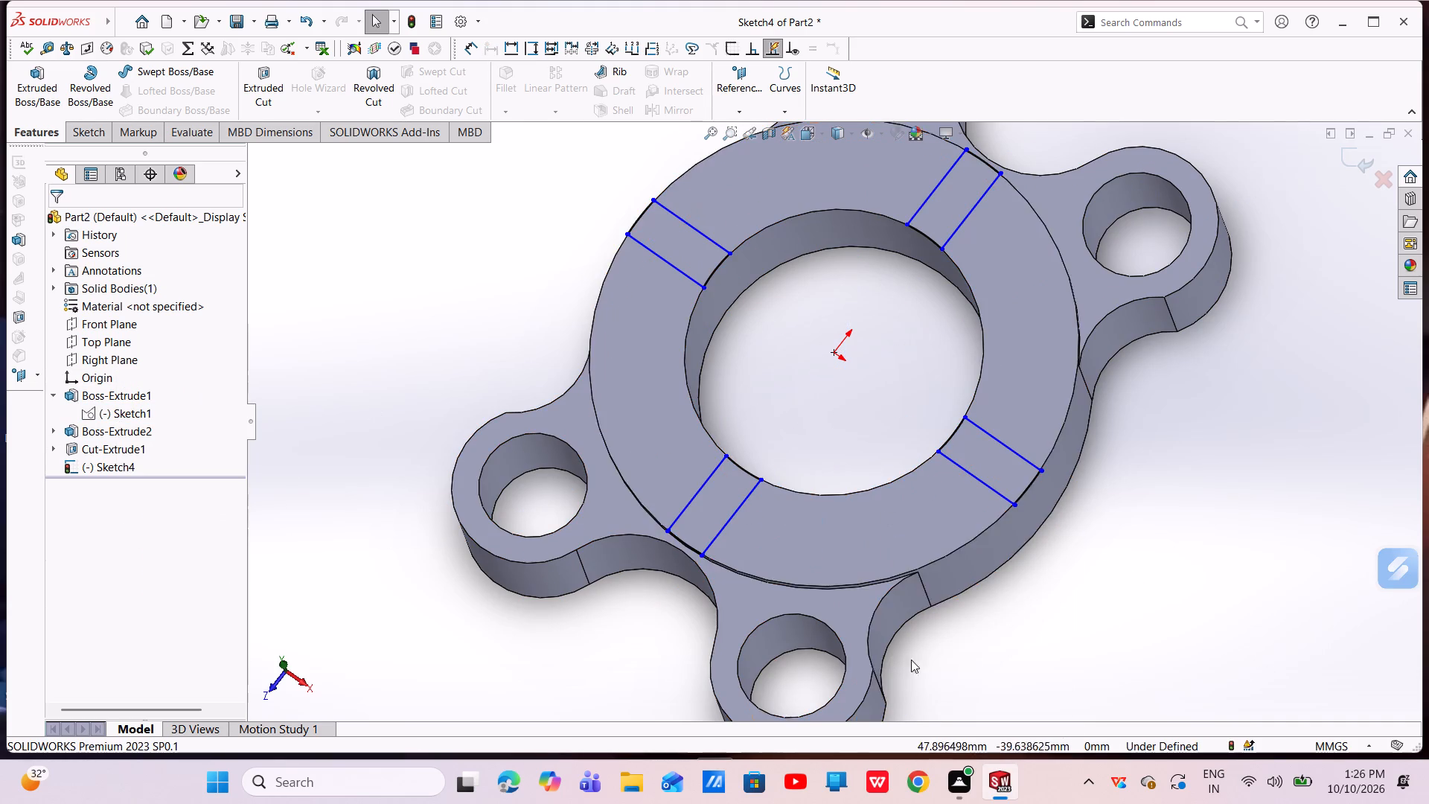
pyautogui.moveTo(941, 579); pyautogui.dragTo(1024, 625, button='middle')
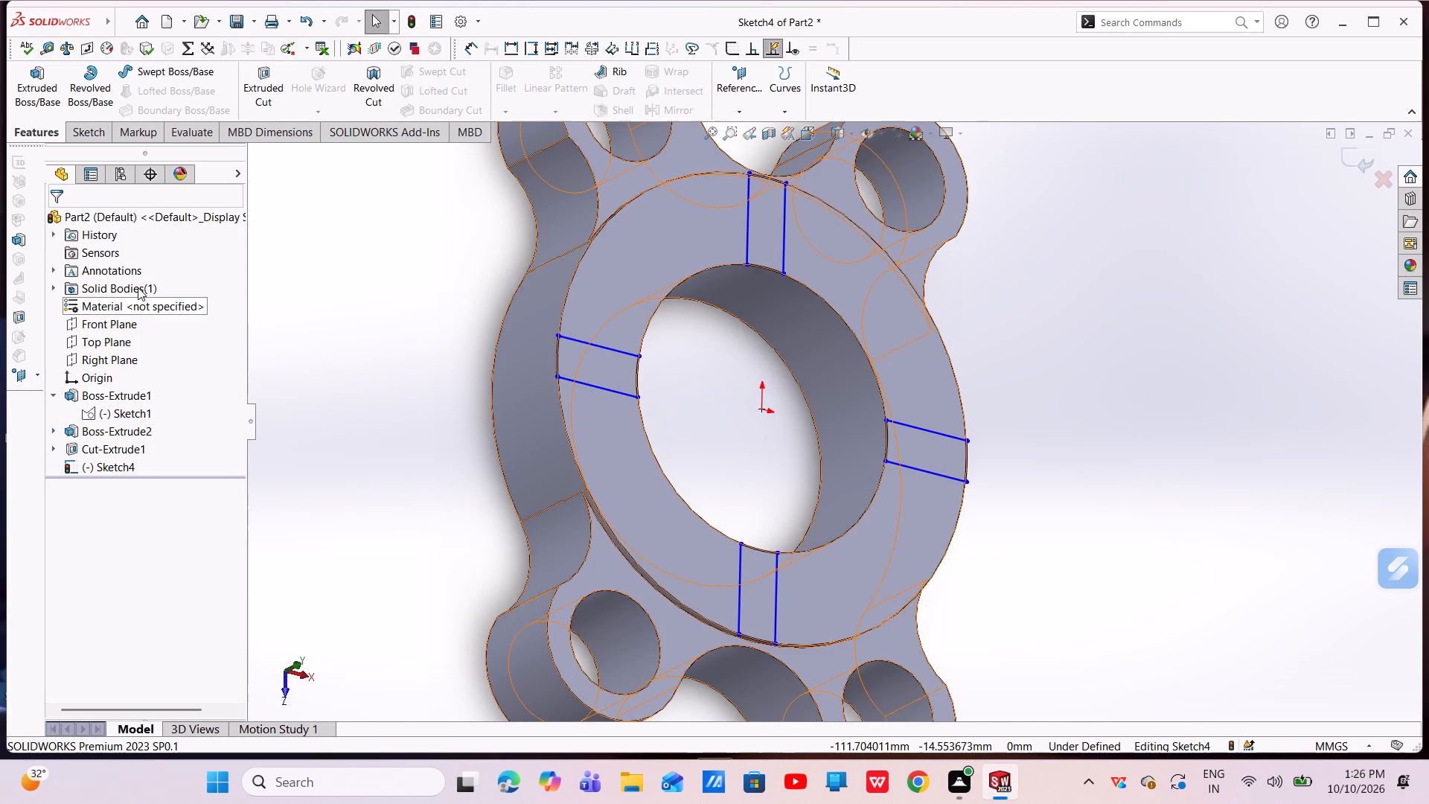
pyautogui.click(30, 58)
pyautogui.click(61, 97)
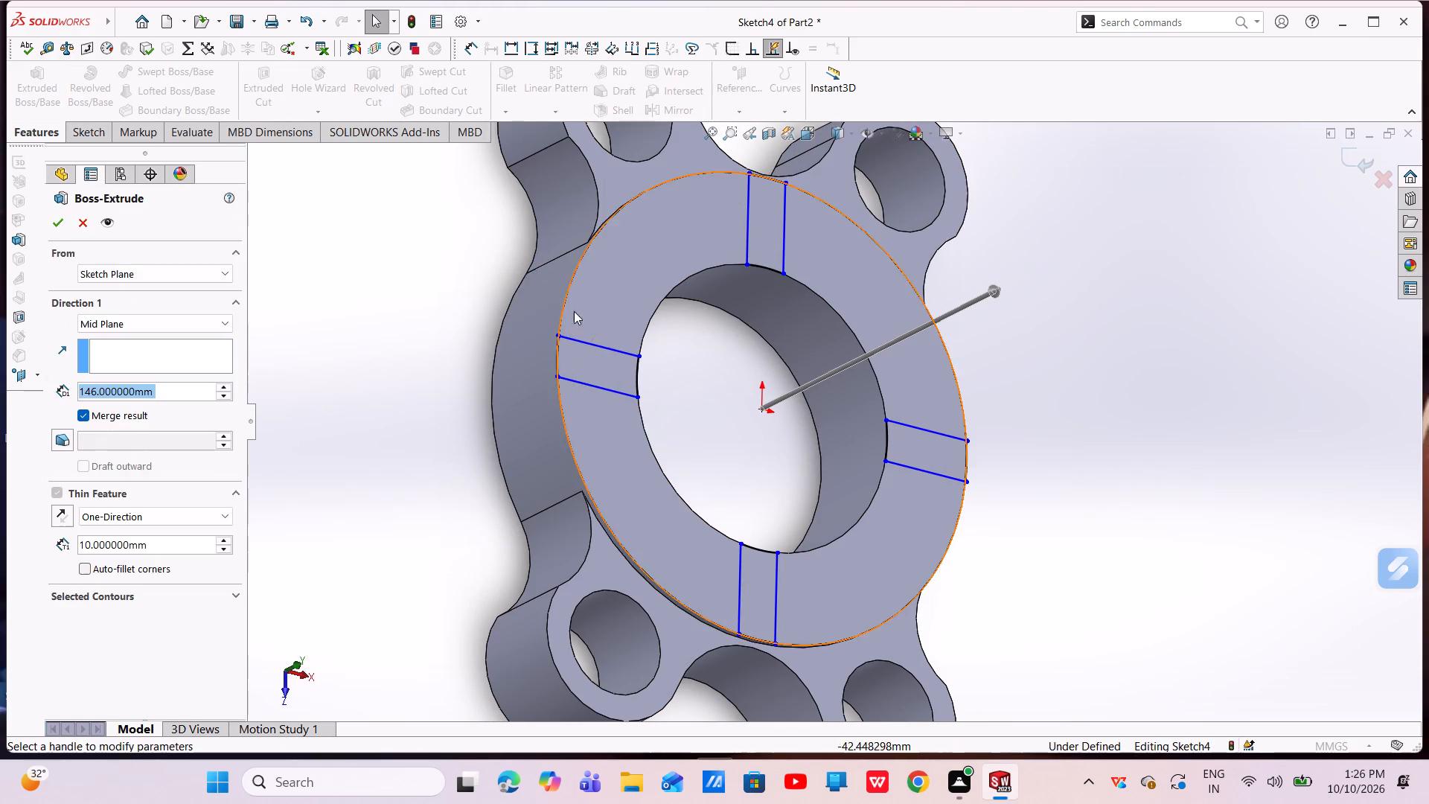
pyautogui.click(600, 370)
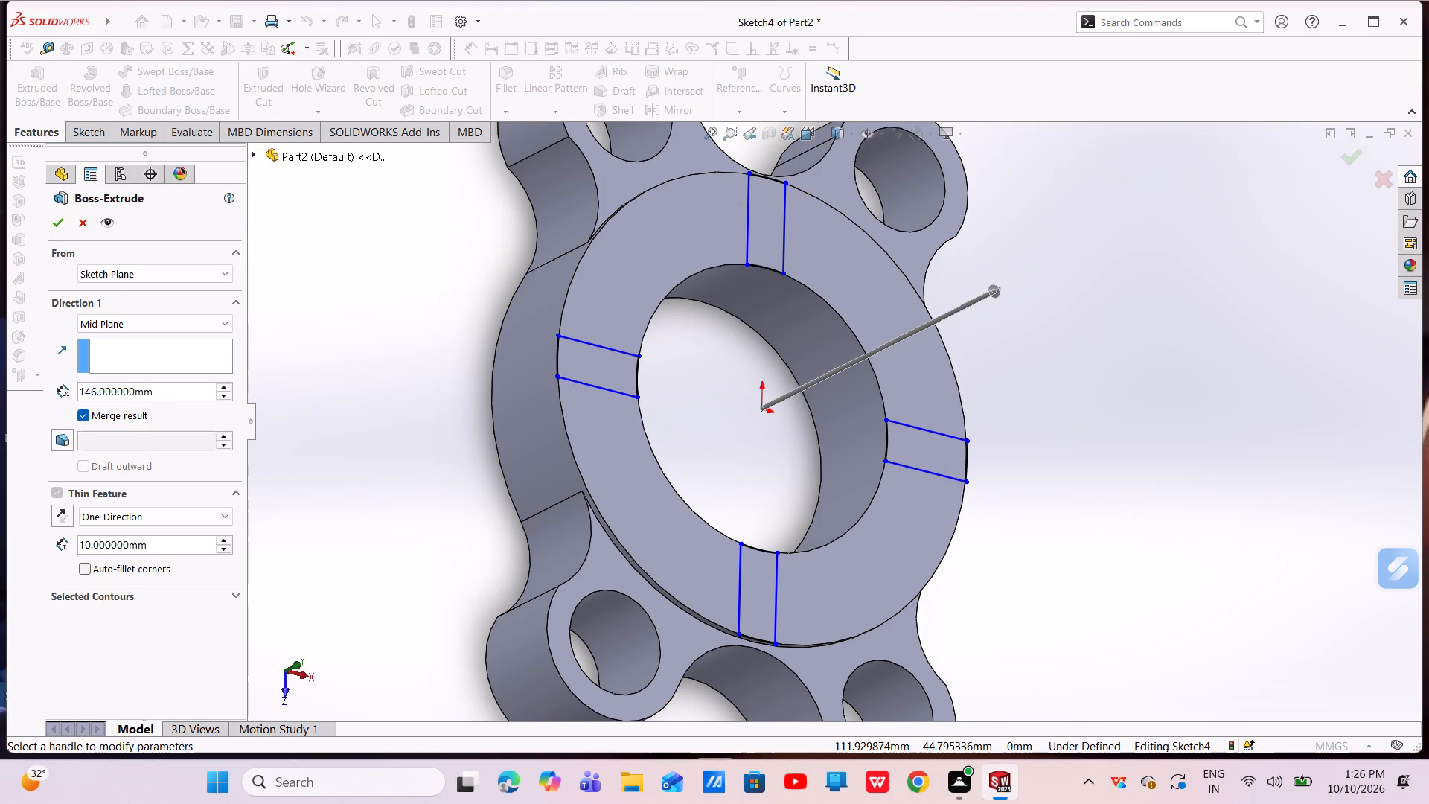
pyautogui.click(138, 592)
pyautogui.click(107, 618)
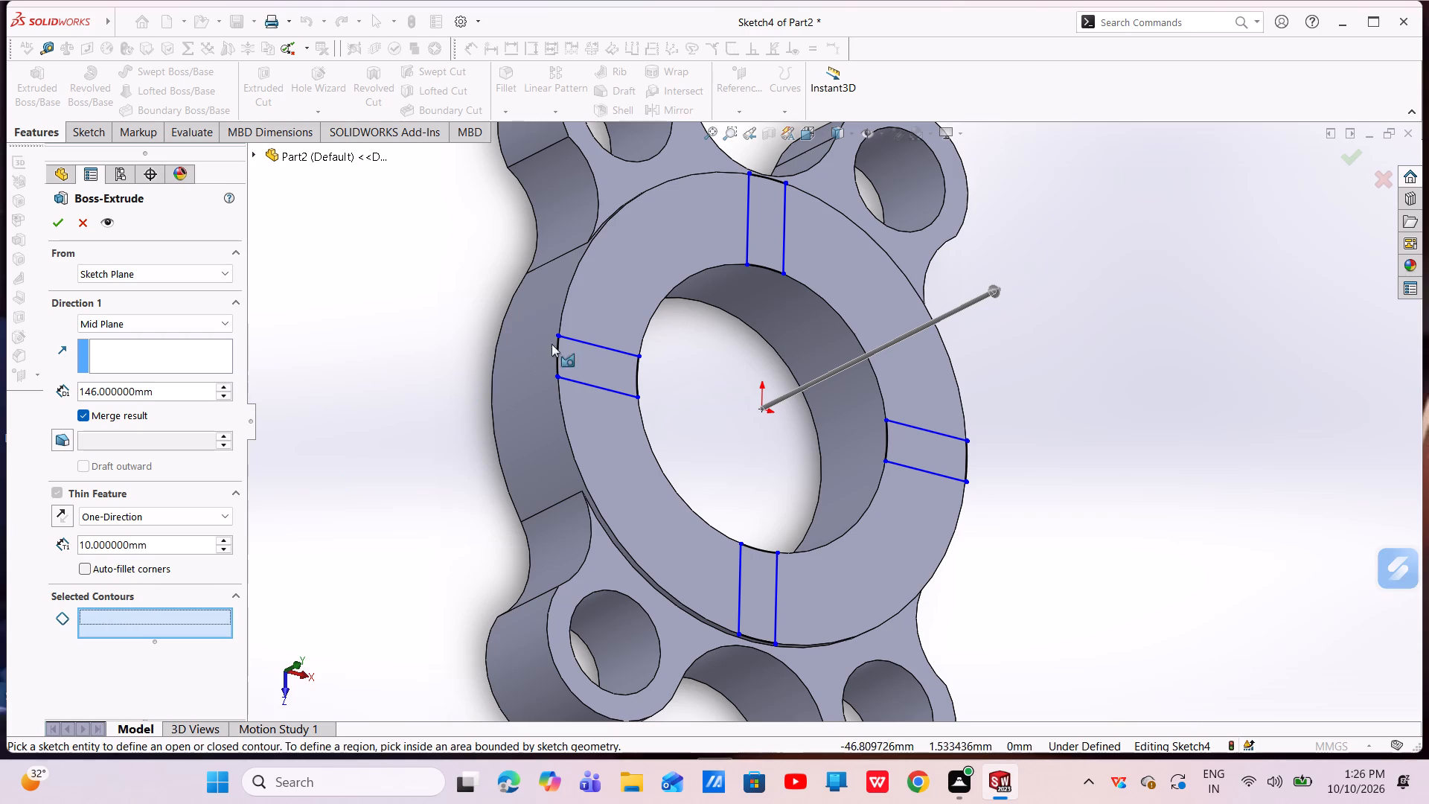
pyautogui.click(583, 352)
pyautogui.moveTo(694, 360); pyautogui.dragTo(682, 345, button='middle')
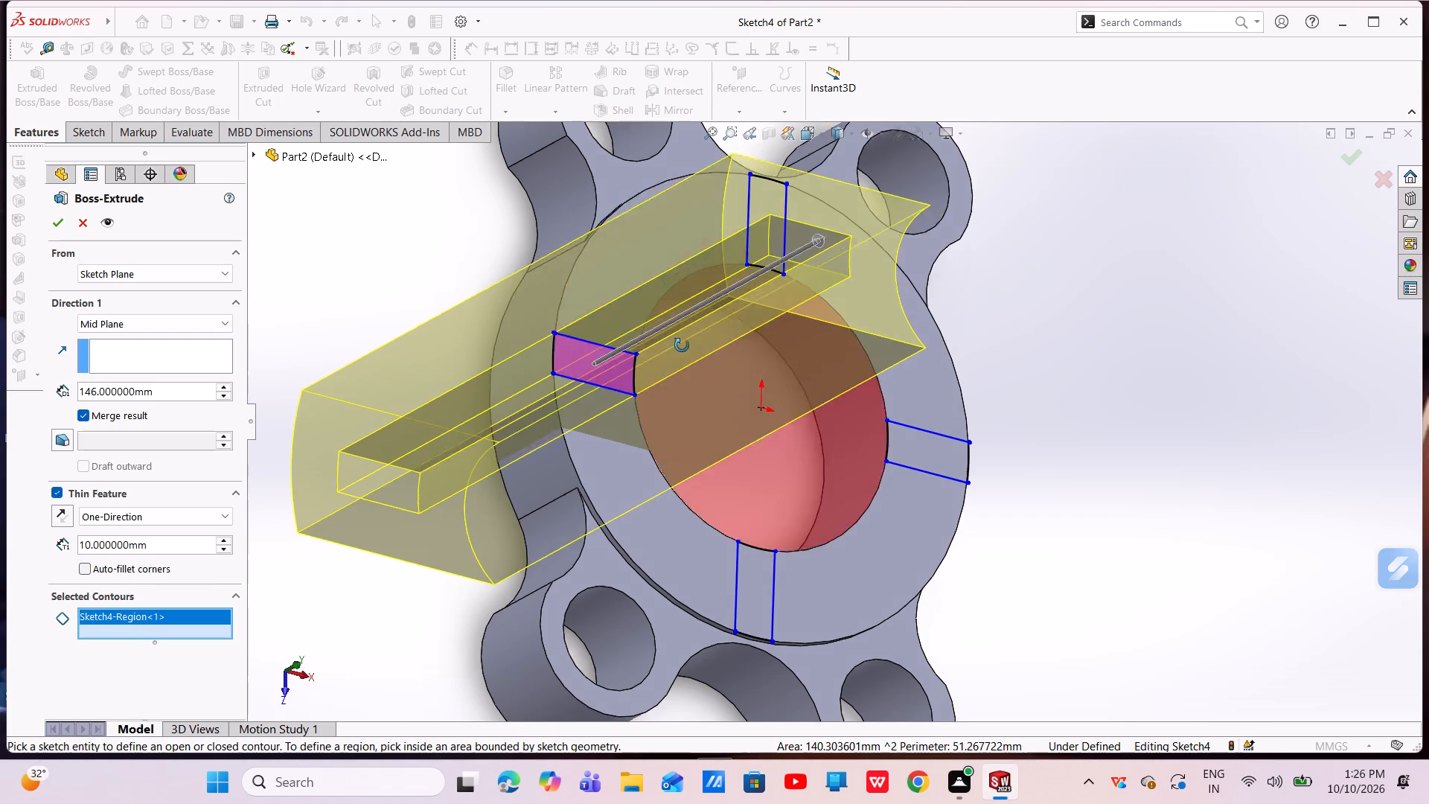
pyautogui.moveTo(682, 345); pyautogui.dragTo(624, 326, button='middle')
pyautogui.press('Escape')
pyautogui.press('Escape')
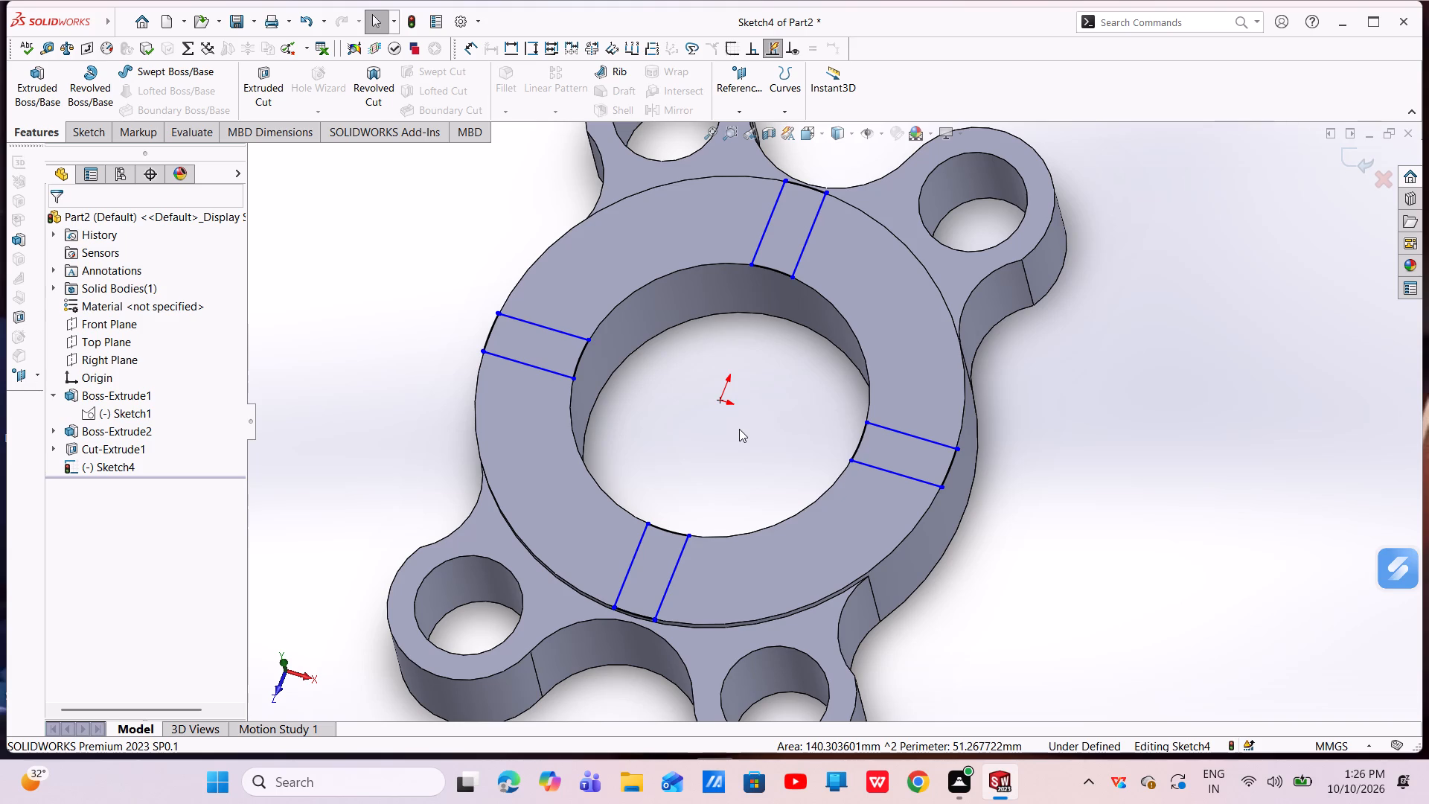
# Undo the hiding of Sketch1 and the slot trims and line extensions, back to the full disc and bore circles.
pyautogui.hotkey('ctrl', 'z')
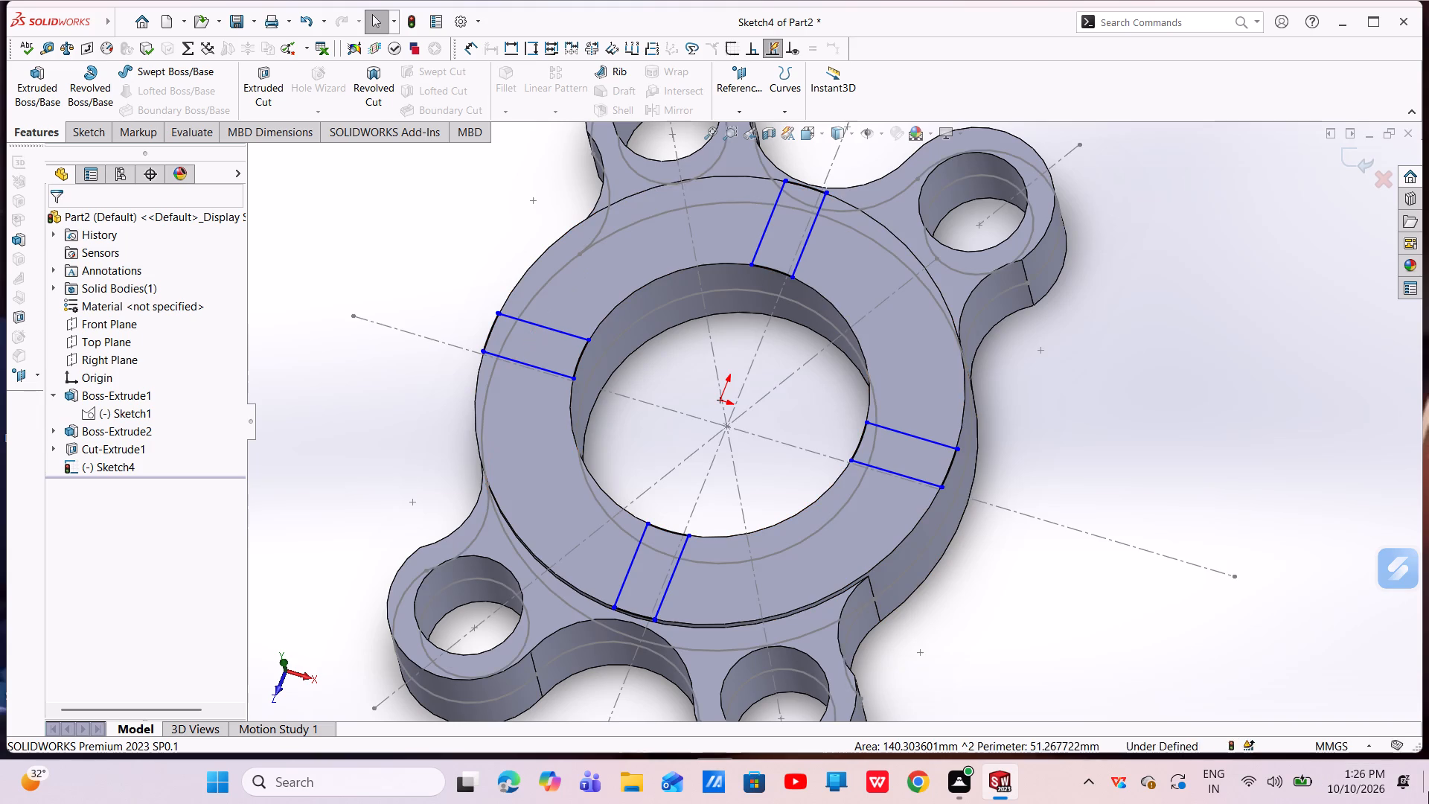
pyautogui.hotkey('ctrl', 'z')
pyautogui.hotkey('ctrl', 'z')
pyautogui.hotkey('ctrl', 'z')
pyautogui.hotkey('ctrl', 'z')
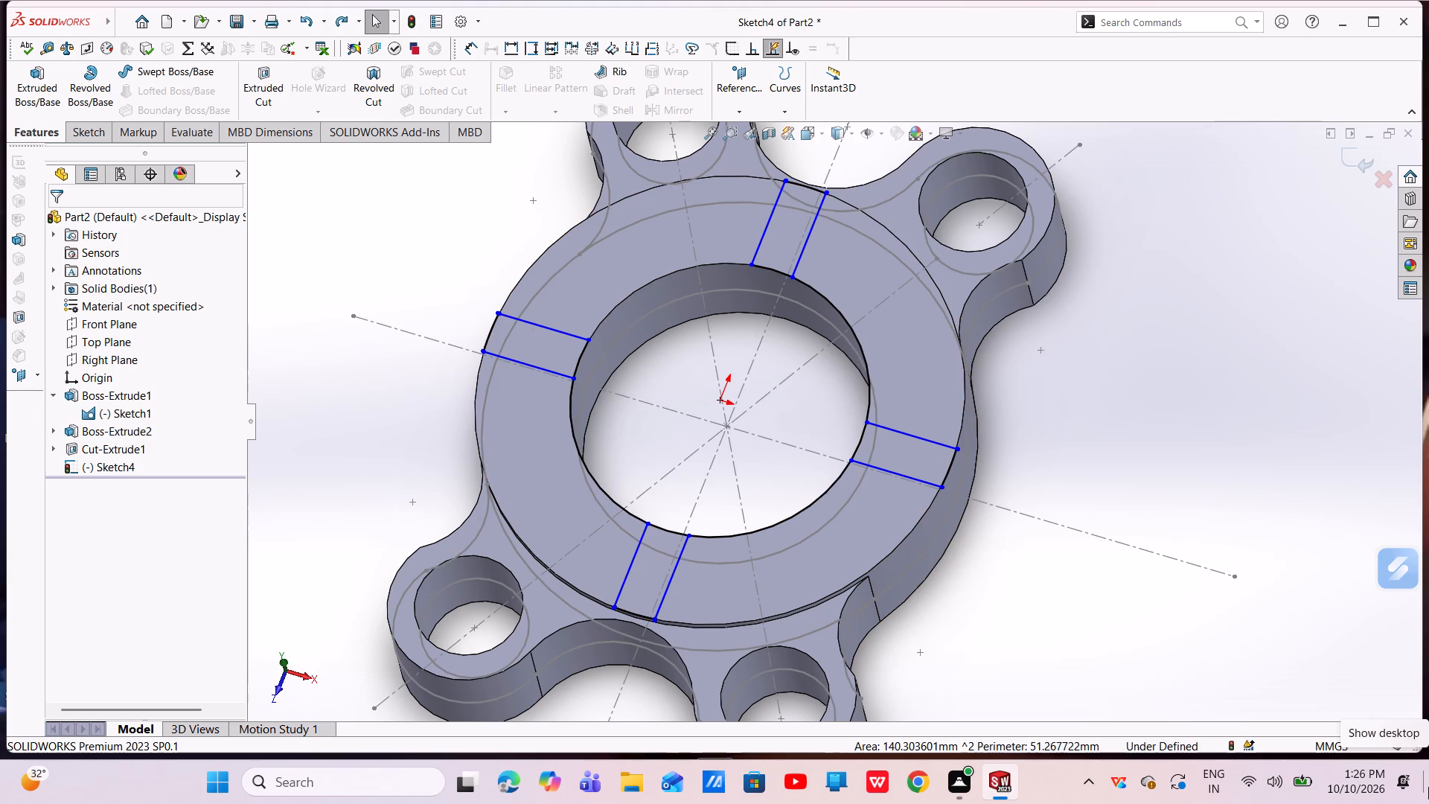
pyautogui.hotkey('ctrl', 'z')
pyautogui.hotkey('ctrl', 'z')
pyautogui.hotkey('ctrl', 'z')
pyautogui.hotkey('ctrl', 'z')
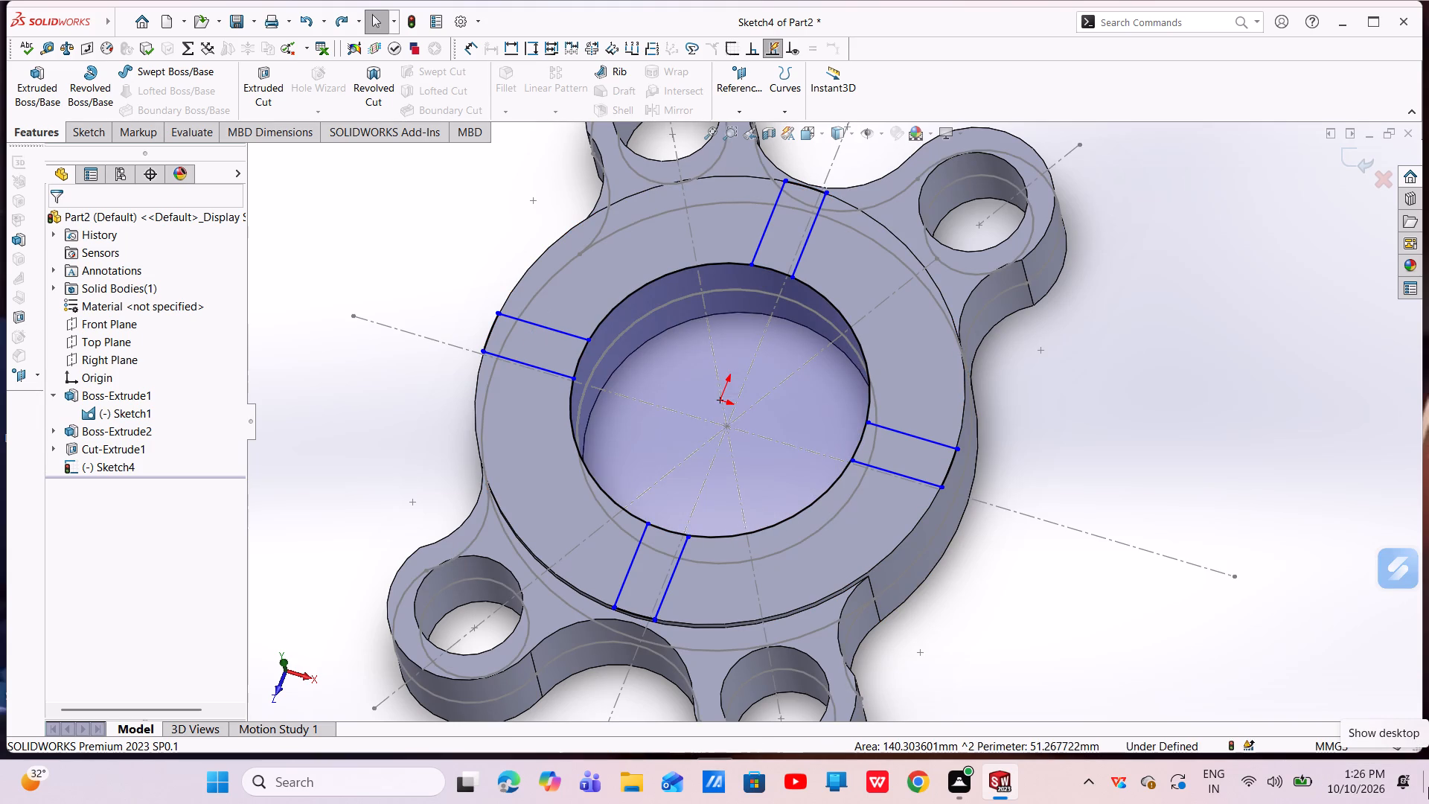
pyautogui.hotkey('ctrl', 'z')
pyautogui.hotkey('ctrl', 'z')
pyautogui.hotkey('ctrl', 'z')
pyautogui.hotkey('ctrl', 'z')
pyautogui.hotkey('ctrl', 'z')
pyautogui.hotkey('ctrl', 'z')
pyautogui.hotkey('ctrl', 'z')
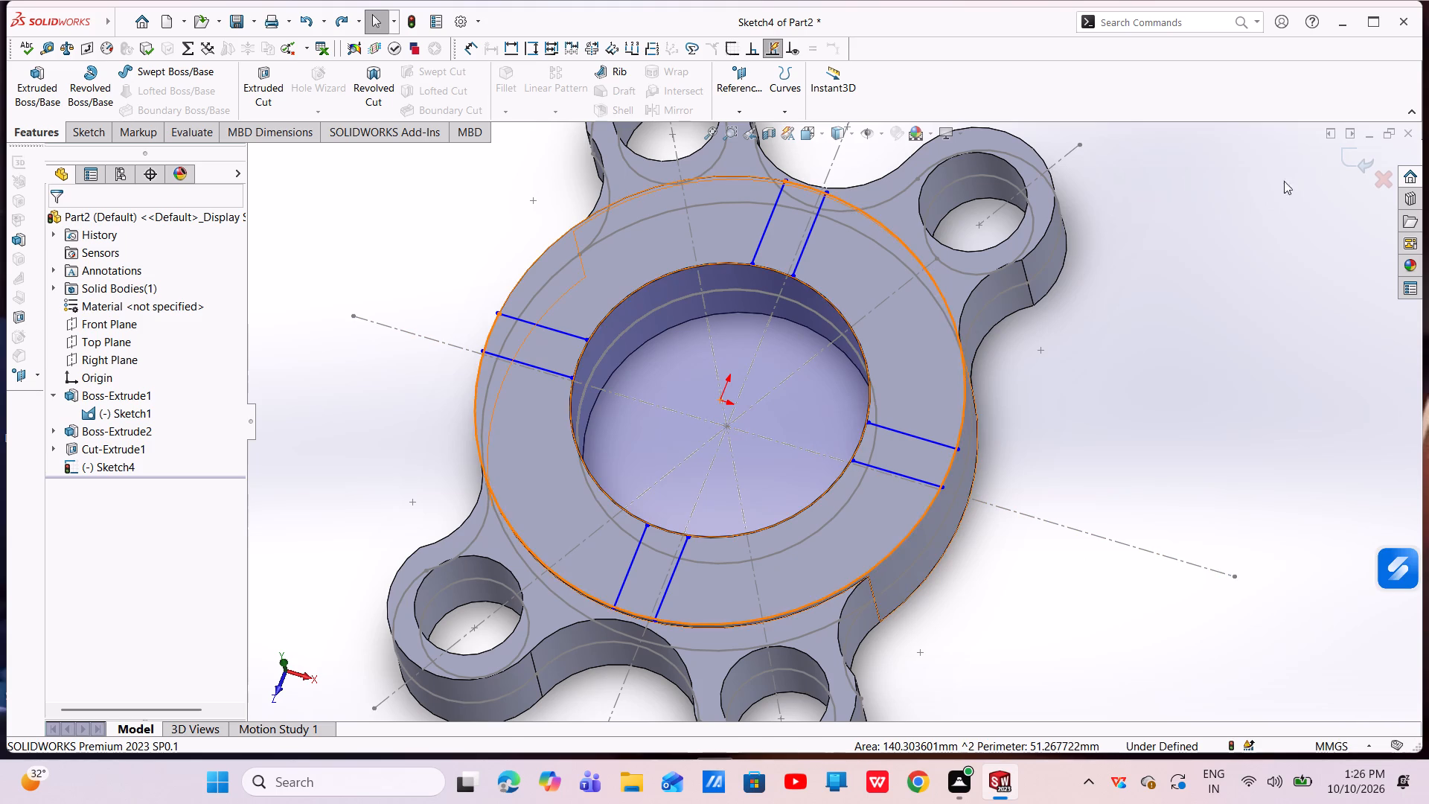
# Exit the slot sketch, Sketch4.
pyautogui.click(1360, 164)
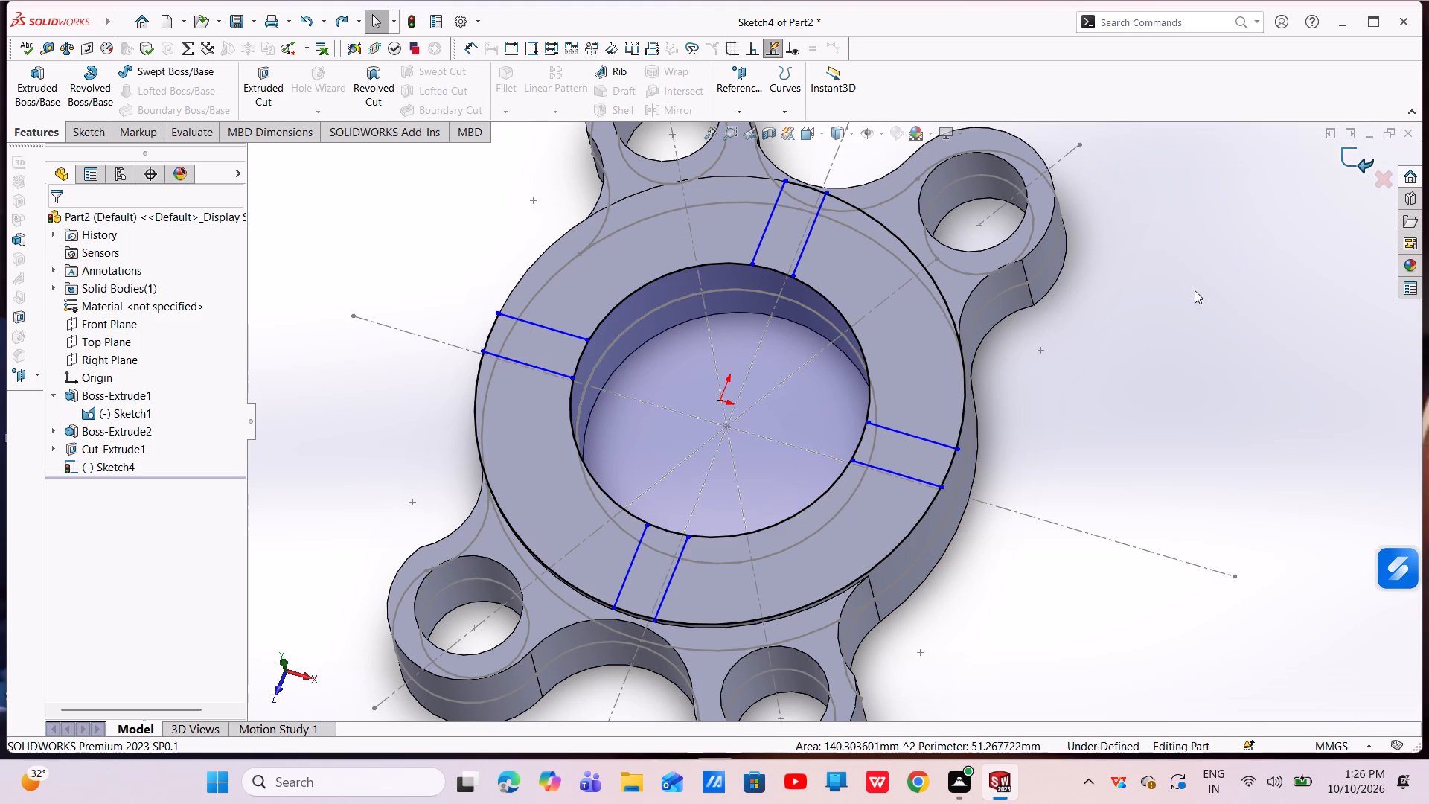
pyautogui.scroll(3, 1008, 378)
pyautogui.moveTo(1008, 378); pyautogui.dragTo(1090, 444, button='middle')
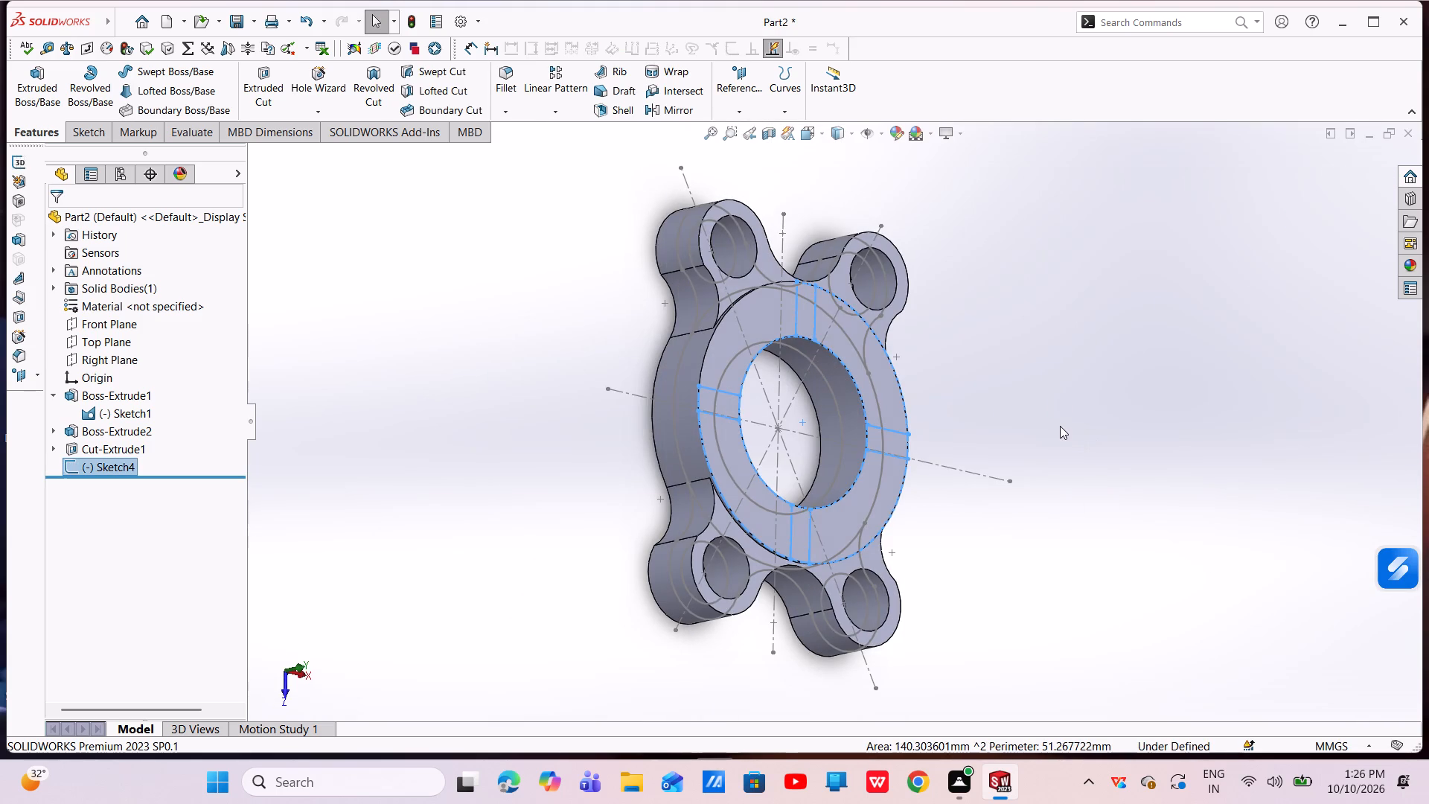
# Undo back into Sketch4 and through the 4 mm offset lines of the disc's two horizontal slots.
pyautogui.hotkey('ctrl', 'z')
pyautogui.hotkey('ctrl', 'z')
pyautogui.hotkey('ctrl', 'z')
pyautogui.hotkey('ctrl', 'z')
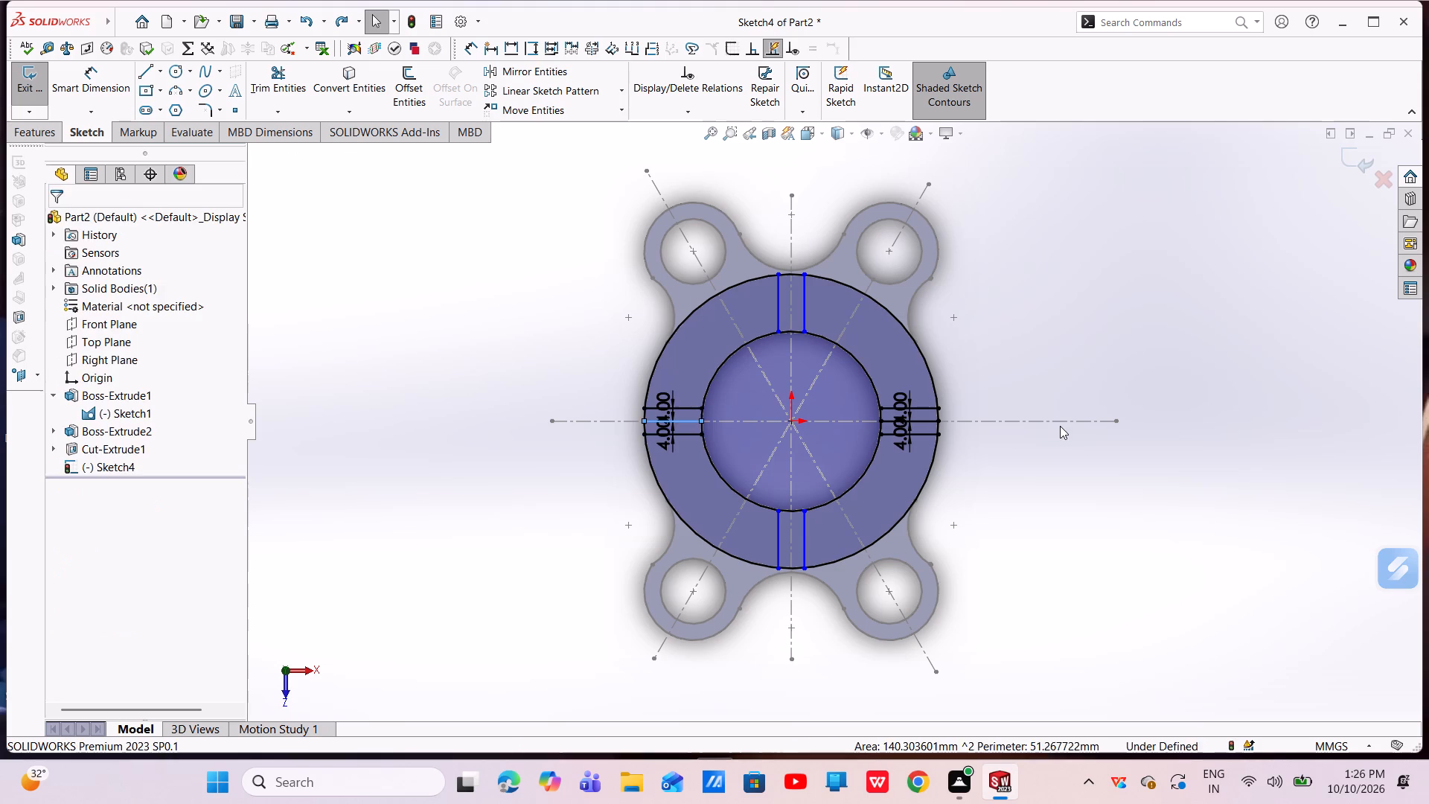
pyautogui.hotkey('ctrl', 'z')
pyautogui.hotkey('ctrl', 'z')
pyautogui.hotkey('ctrl', 'z')
pyautogui.hotkey('ctrl', 'z')
pyautogui.hotkey('ctrl', 'z')
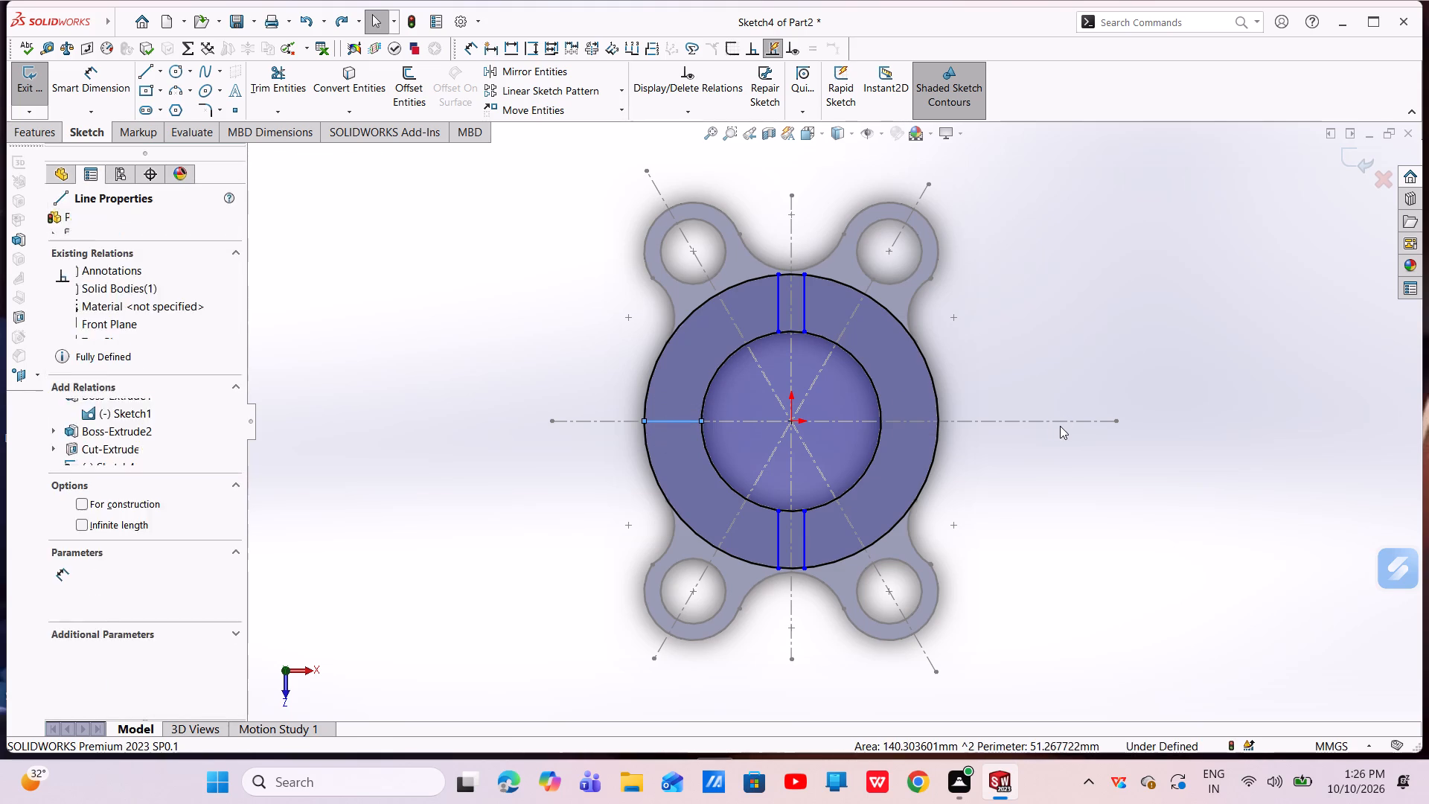
# Undo the remaining horizontal line, both vertical slots and the disc and bore circles, leaving Sketch4 empty.
pyautogui.hotkey('ctrl', 'z')
pyautogui.hotkey('ctrl', 'z')
pyautogui.hotkey('ctrl', 'z')
pyautogui.hotkey('ctrl', 'z')
pyautogui.hotkey('ctrl', 'z')
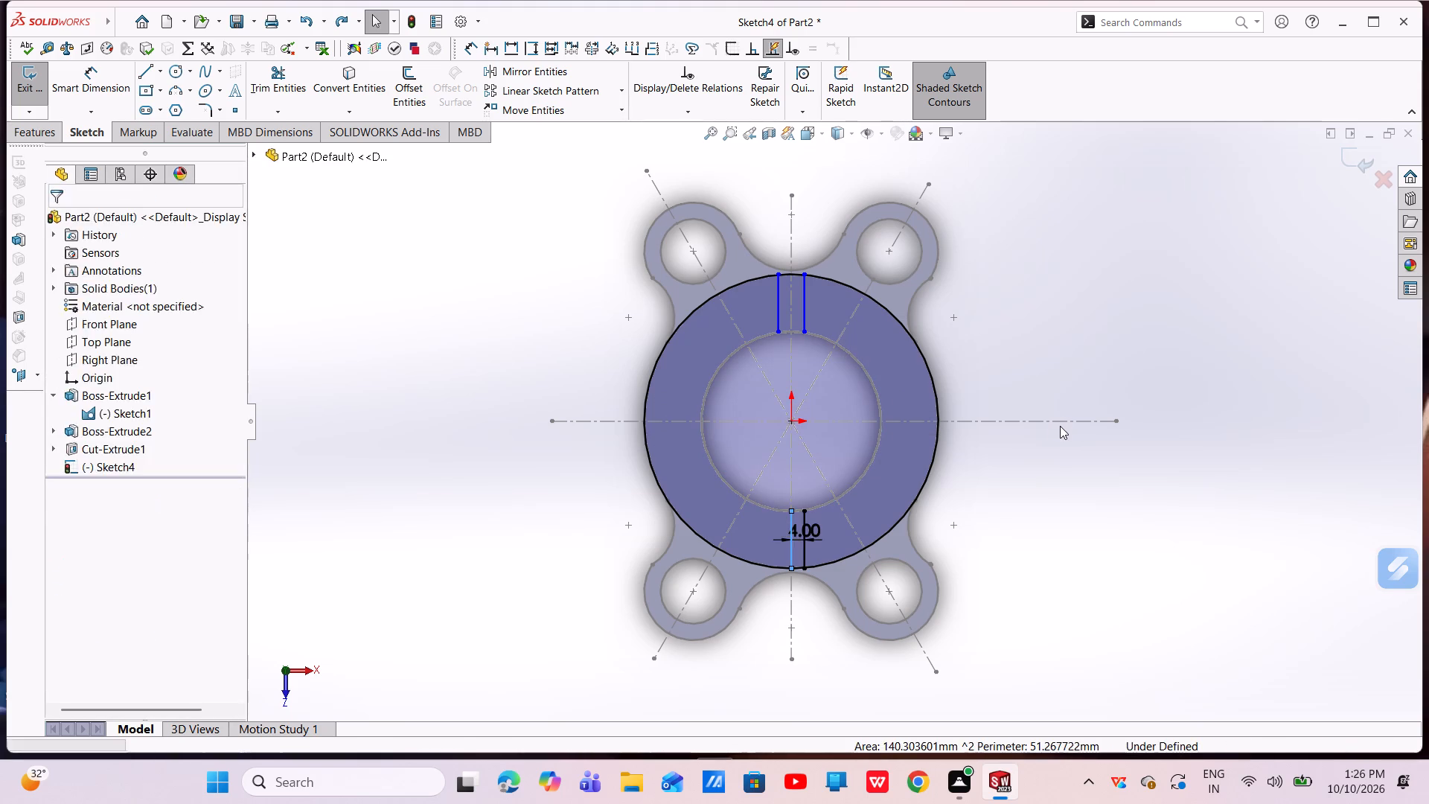
pyautogui.hotkey('ctrl', 'z')
pyautogui.hotkey('ctrl', 'z')
pyautogui.hotkey('ctrl', 'z')
pyautogui.hotkey('ctrl', 'z')
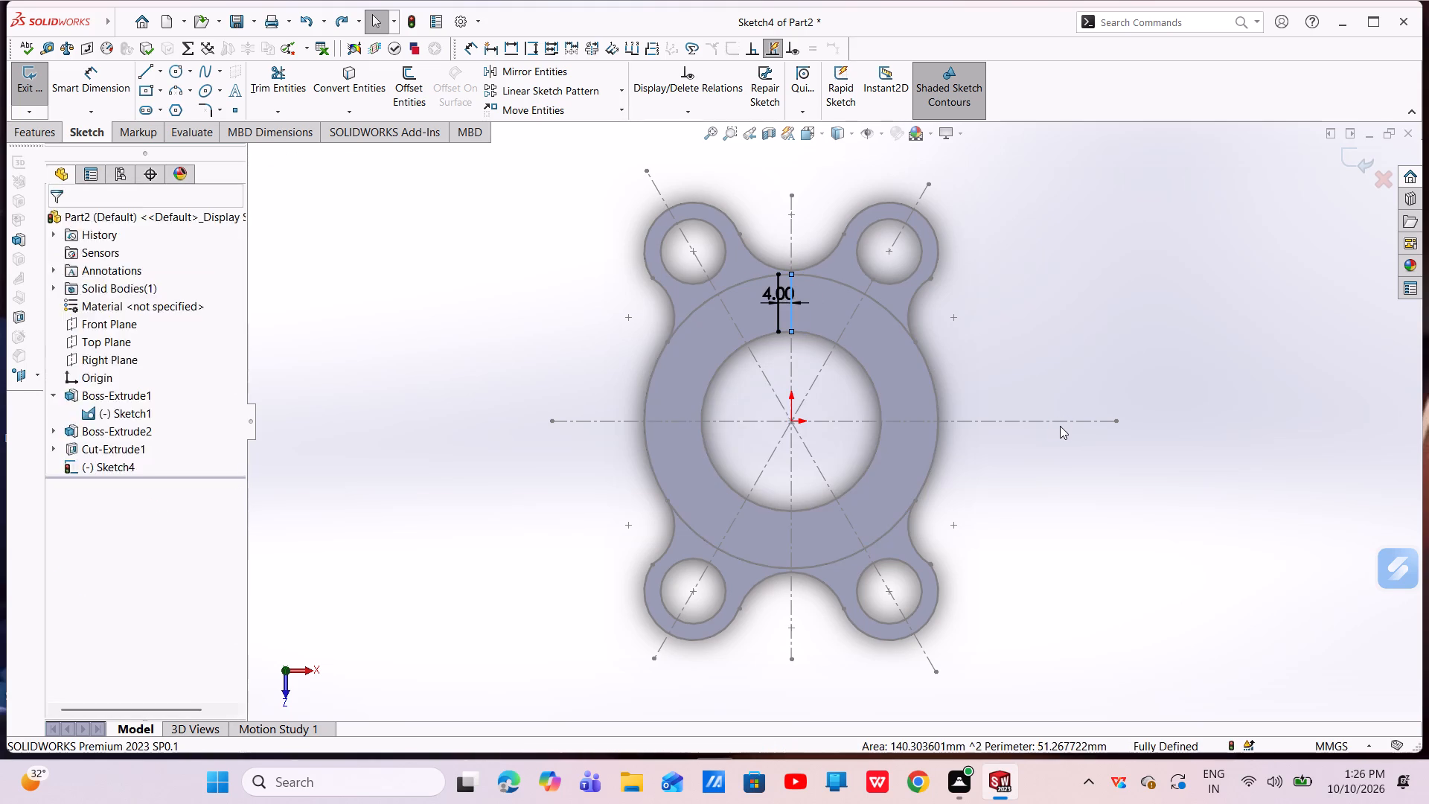
pyautogui.hotkey('ctrl', 'z')
pyautogui.hotkey('ctrl', 'z')
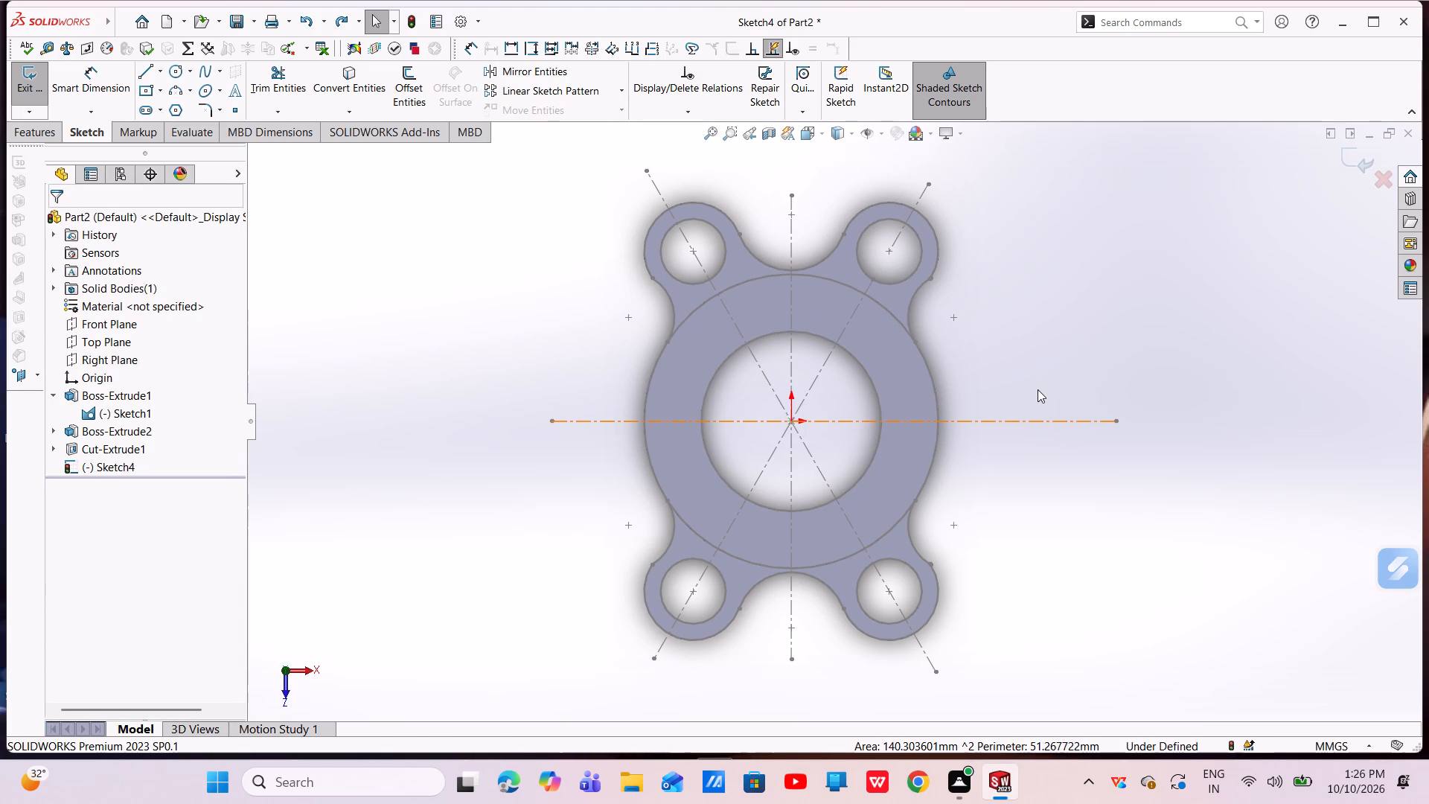
# Undo the display of Sketch1 and the creation of the empty slot sketch, Sketch4.
pyautogui.hotkey('ctrl', 'z')
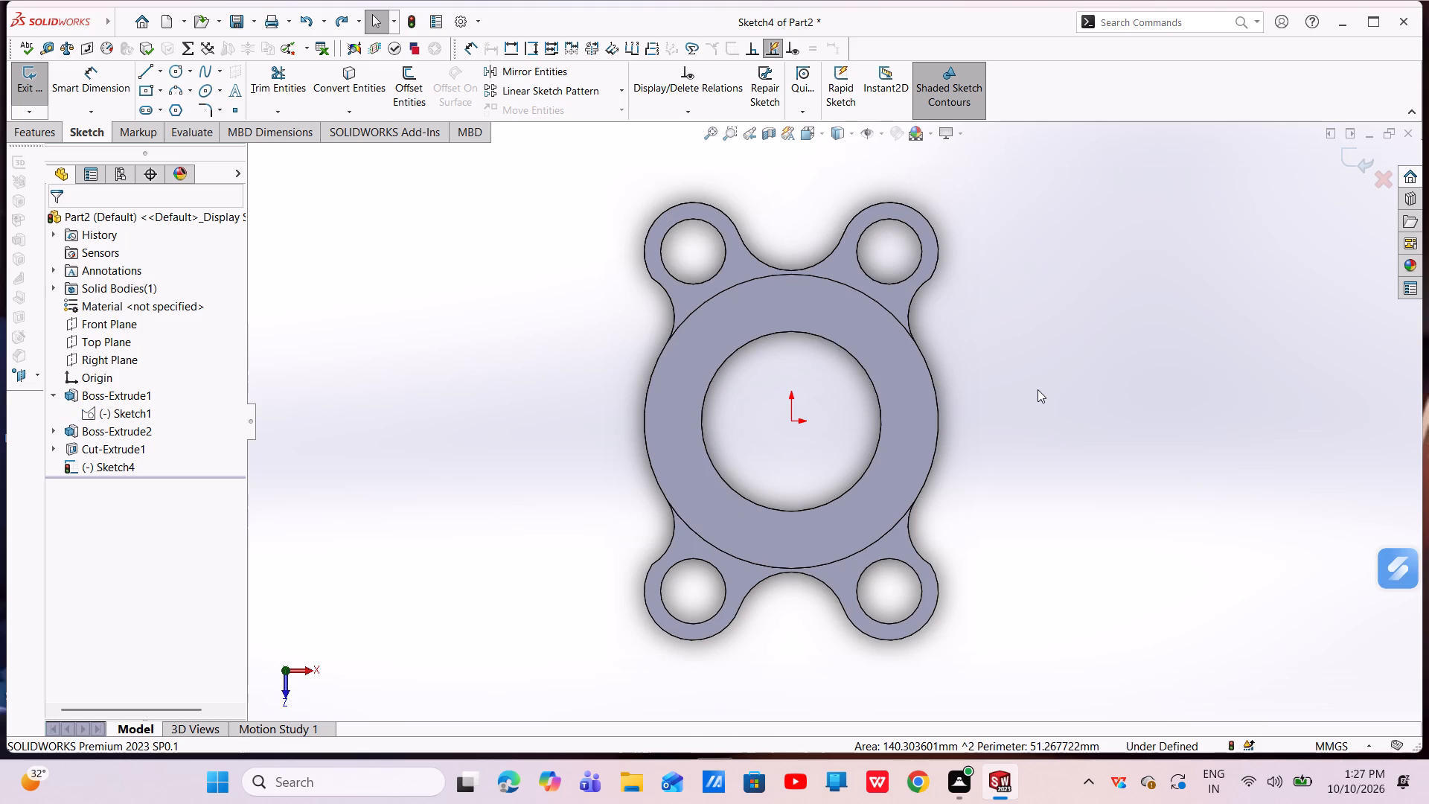
pyautogui.hotkey('ctrl', 'z')
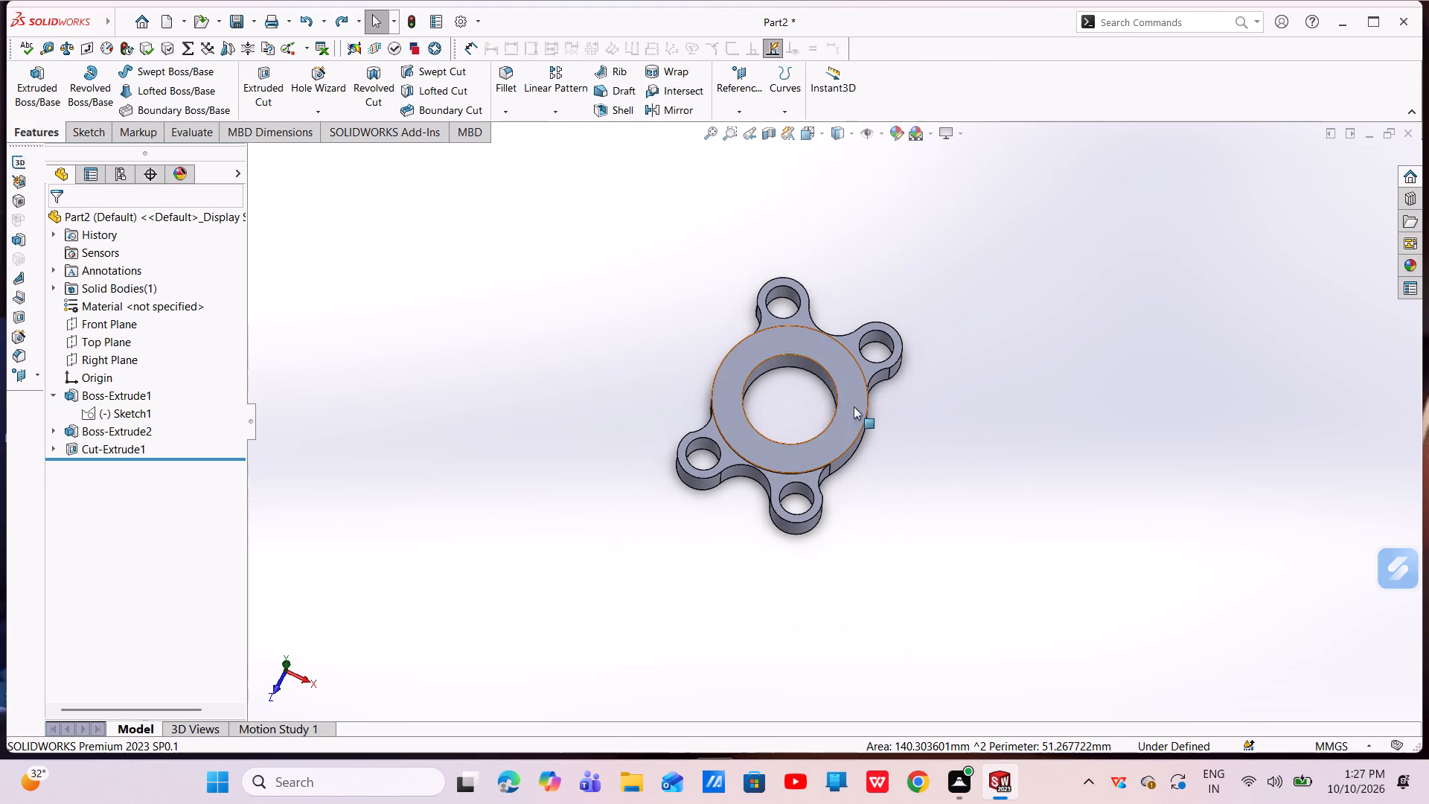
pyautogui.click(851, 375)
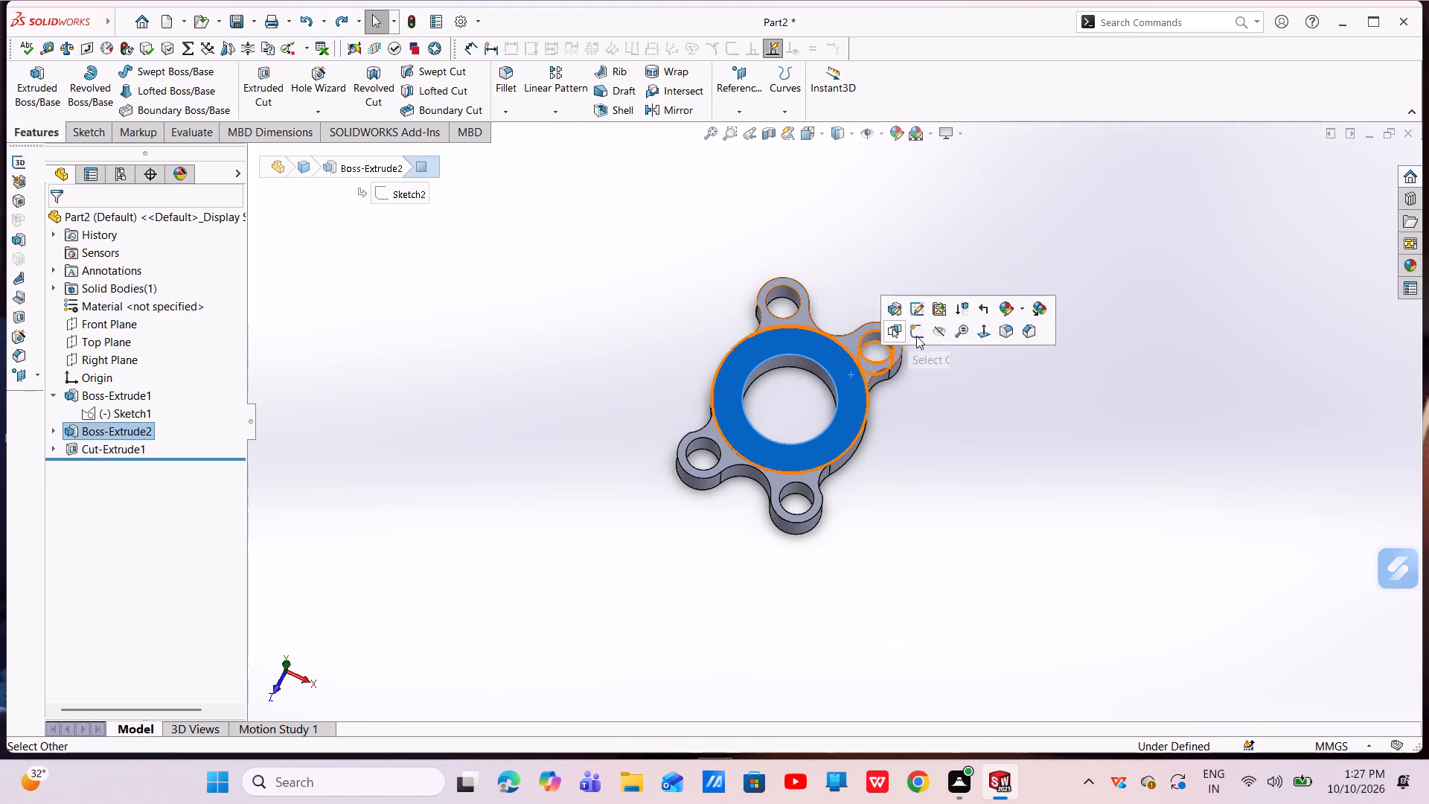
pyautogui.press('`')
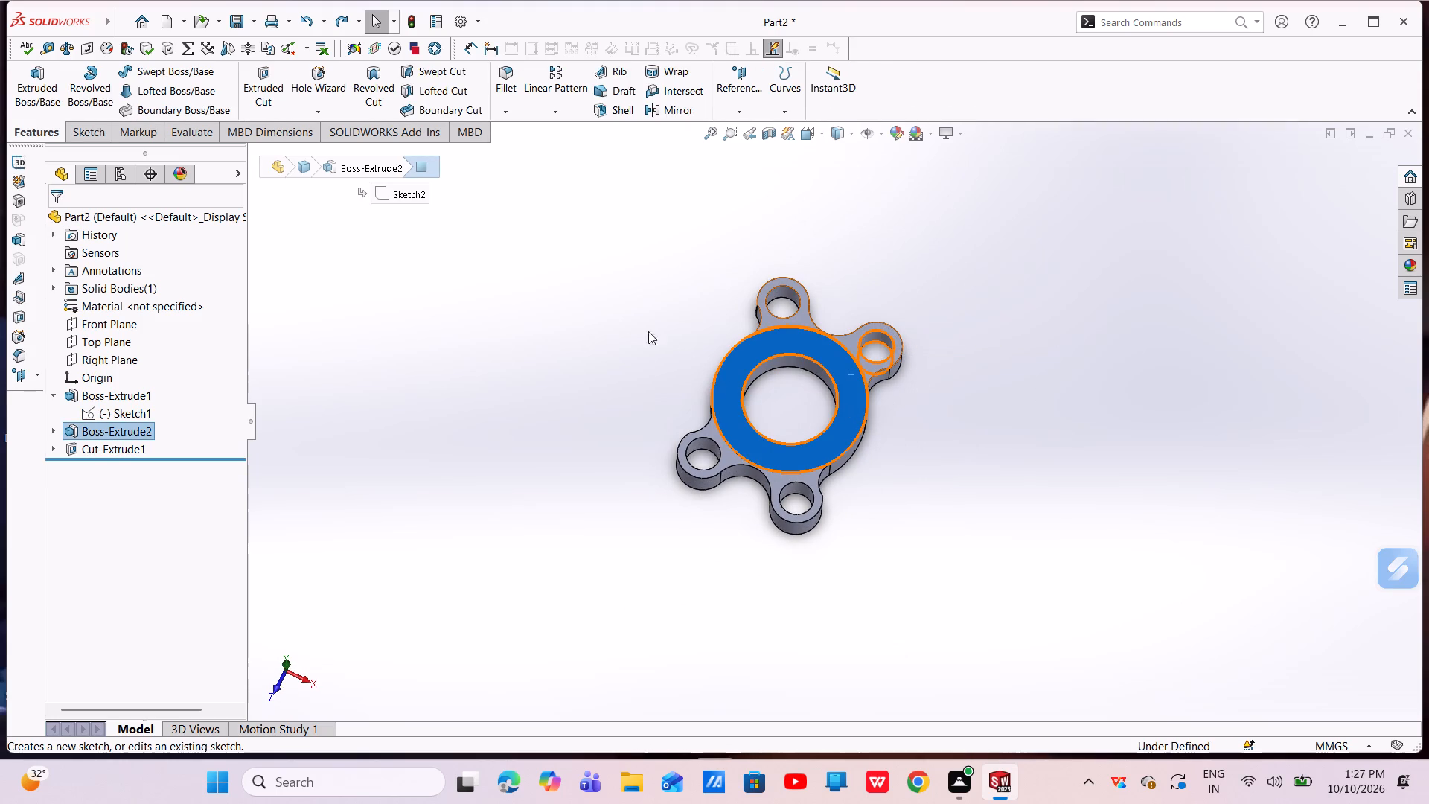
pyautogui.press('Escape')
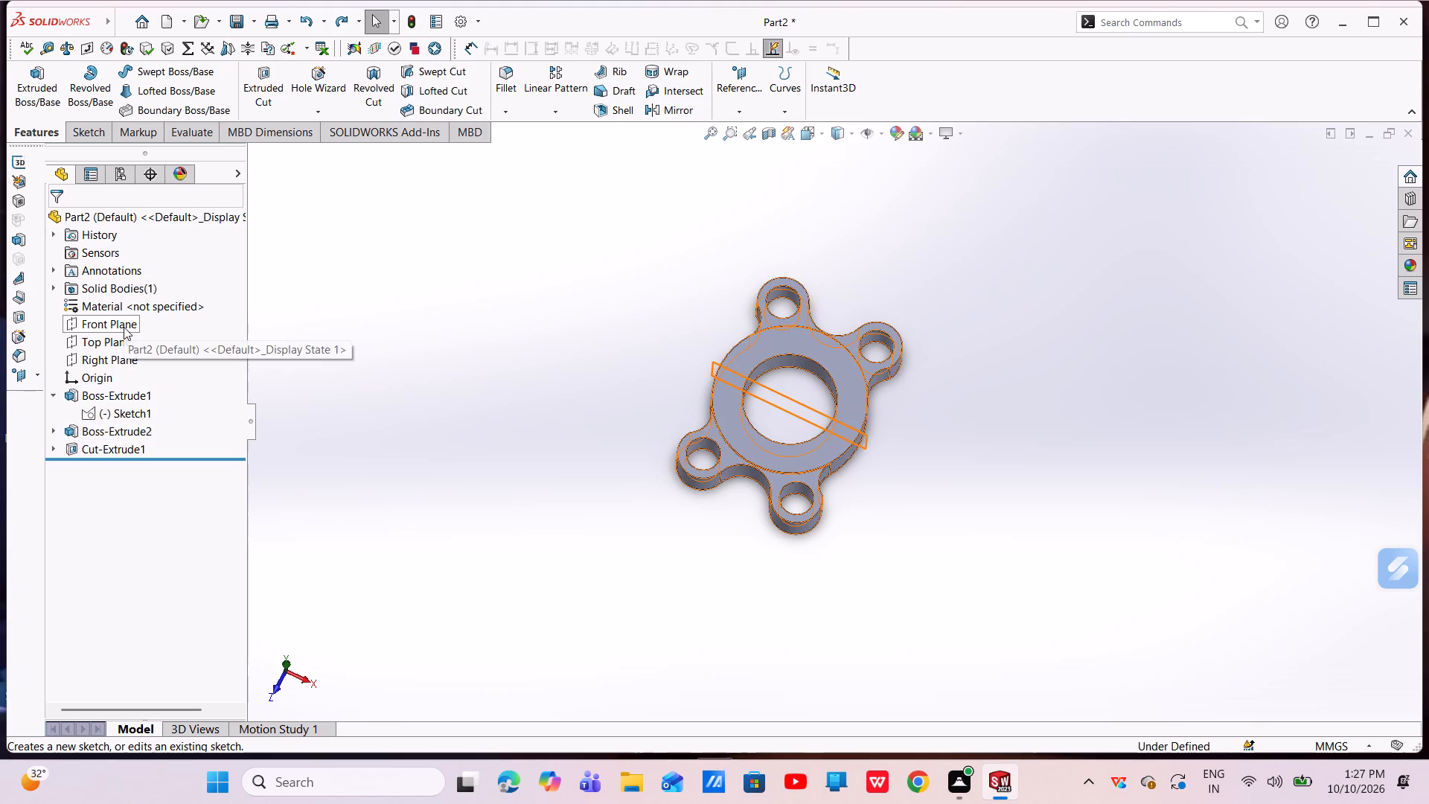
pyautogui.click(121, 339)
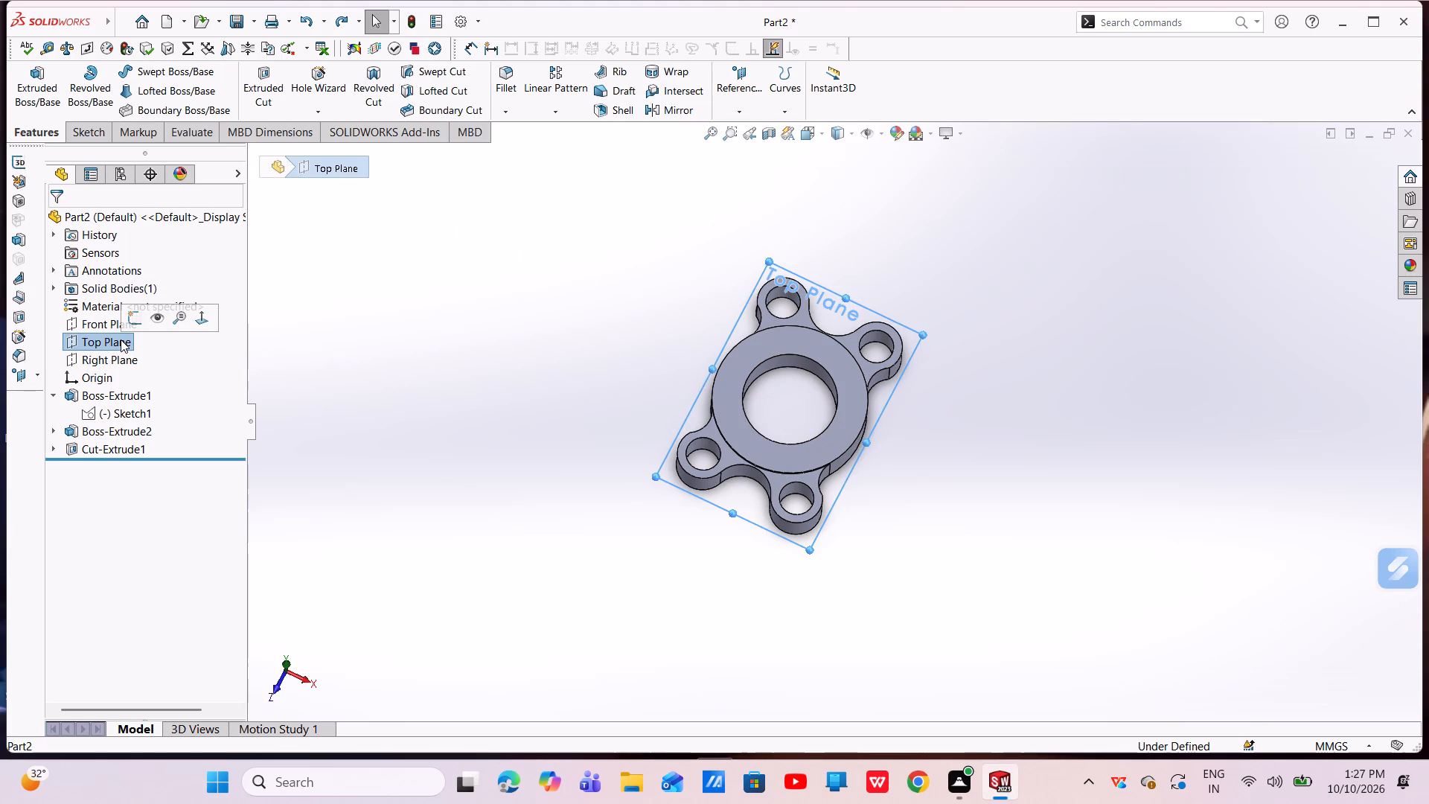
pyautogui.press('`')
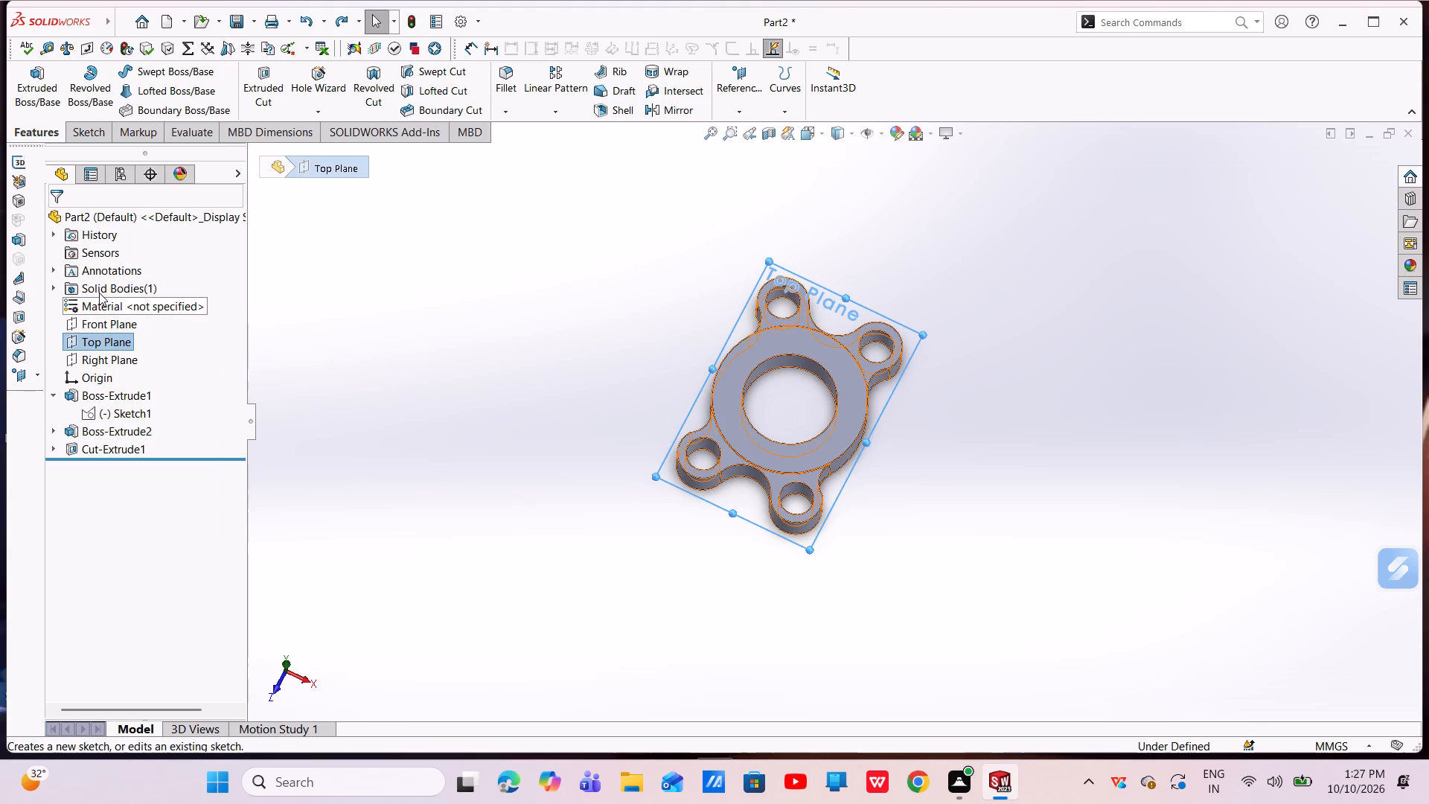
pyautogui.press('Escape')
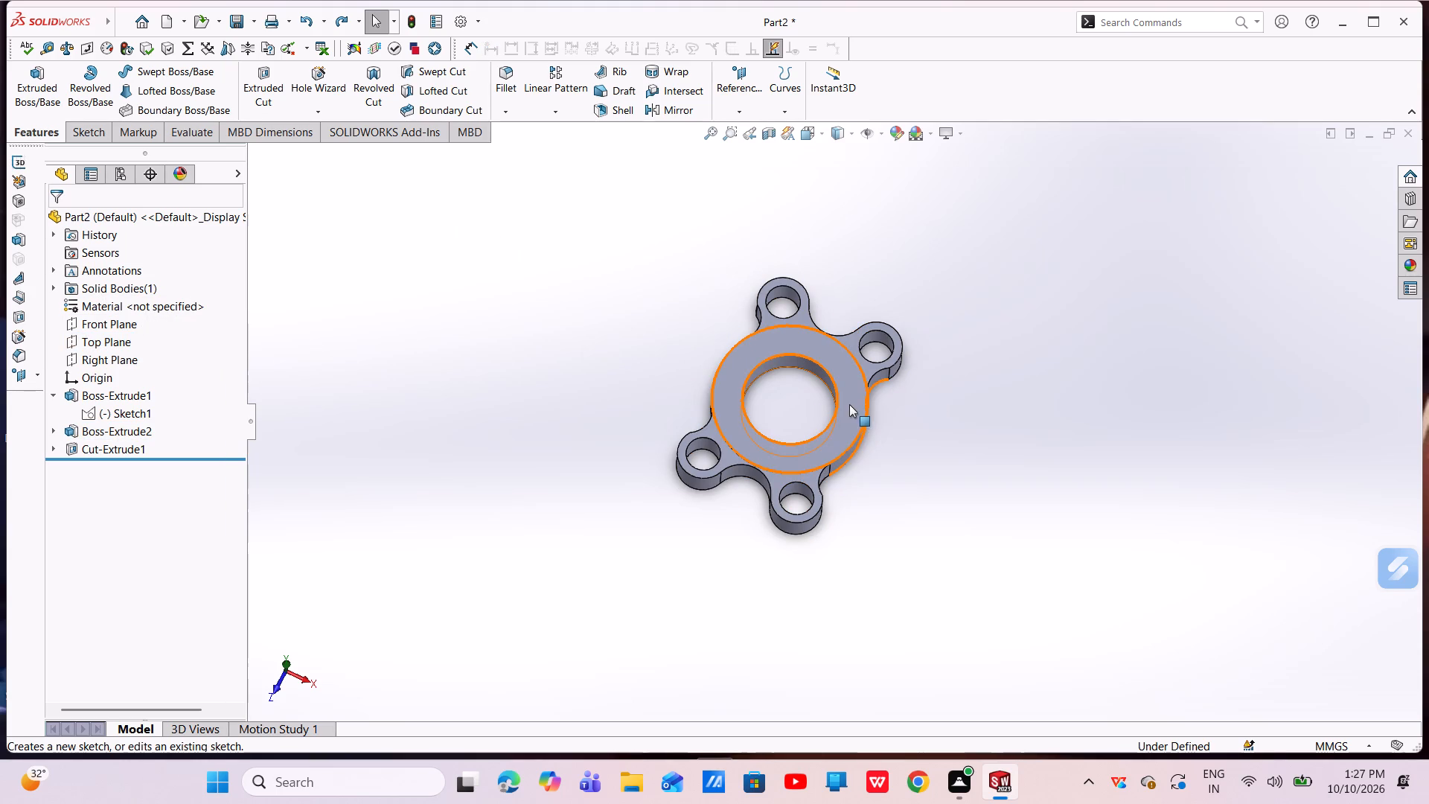
# Start a new sketch on the top face of the raised disc.
pyautogui.click(849, 404)
pyautogui.click(915, 364)
pyautogui.press('Escape')
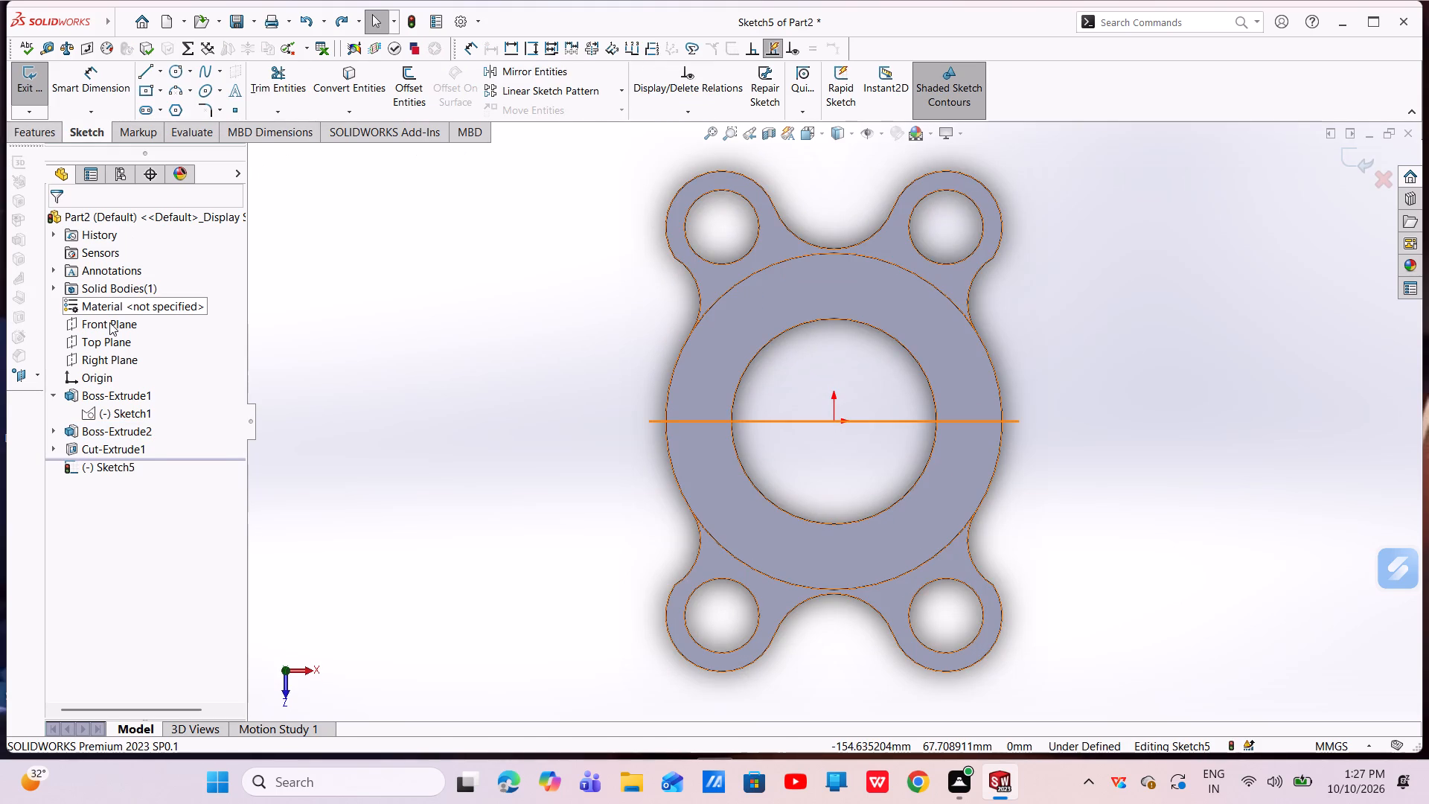
# Show Sketch1 under Boss-Extrude1 so its centerlines can guide the new sketch.
pyautogui.click(106, 405)
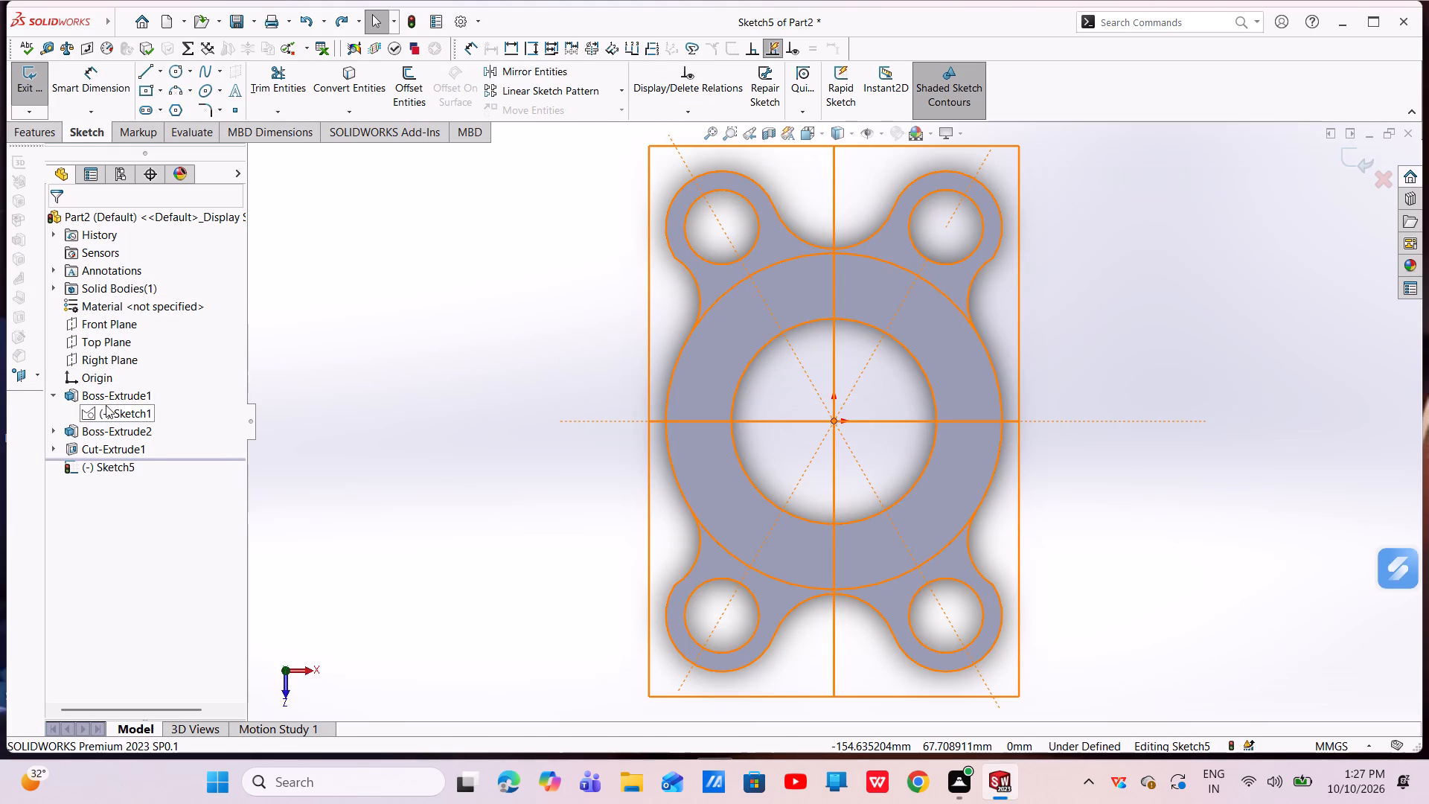
pyautogui.click(120, 386)
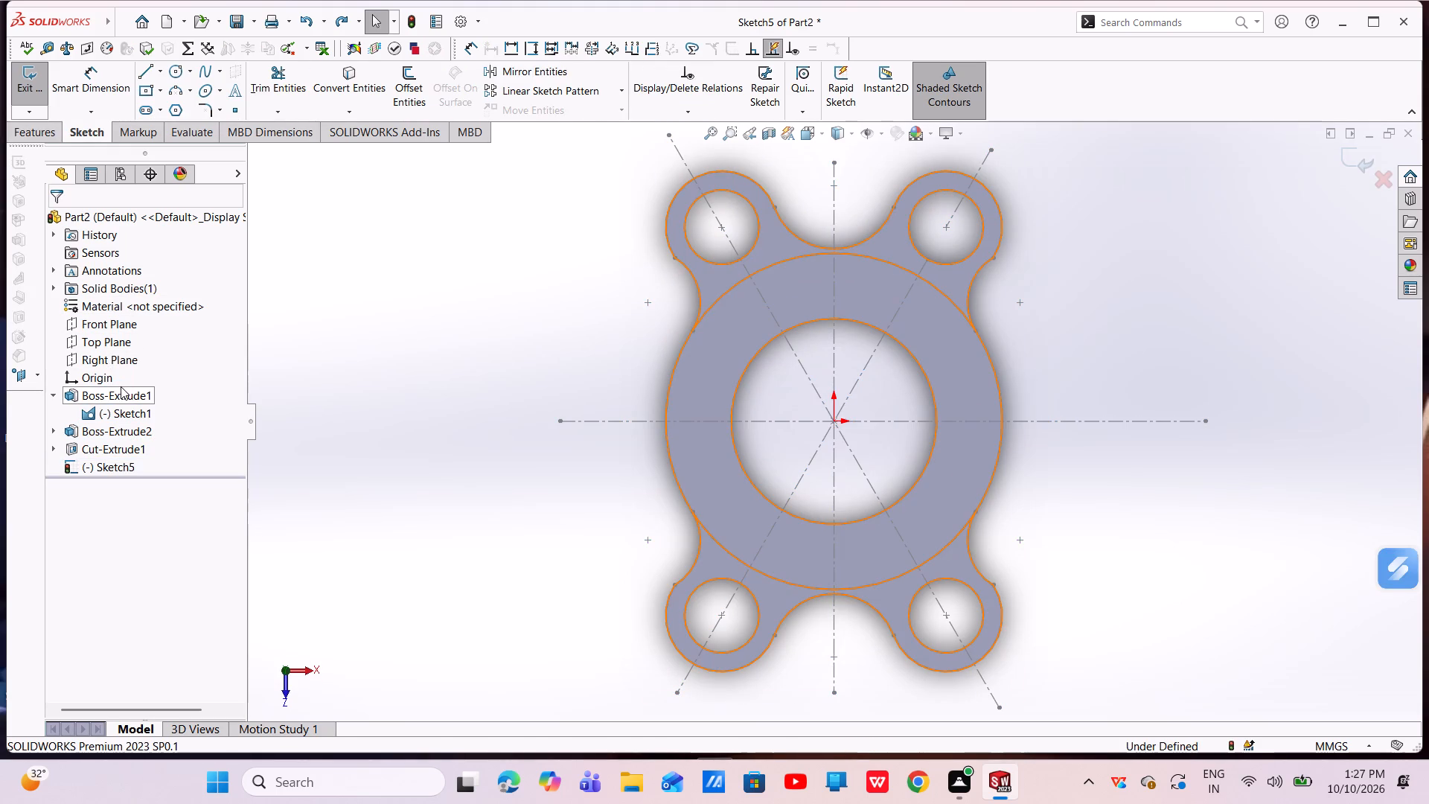
pyautogui.press('Escape')
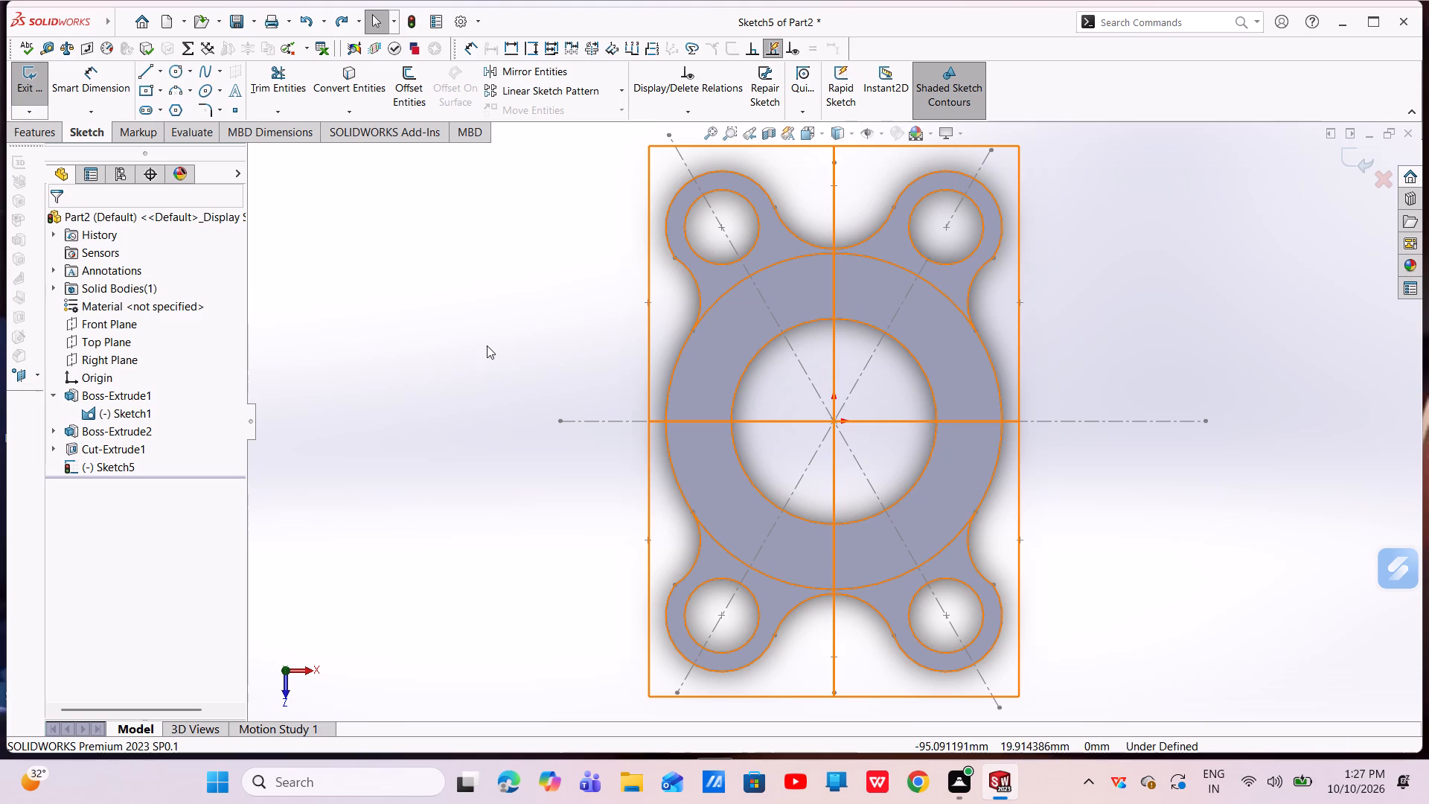
pyautogui.press('Escape')
pyautogui.middleClick(421, 338)
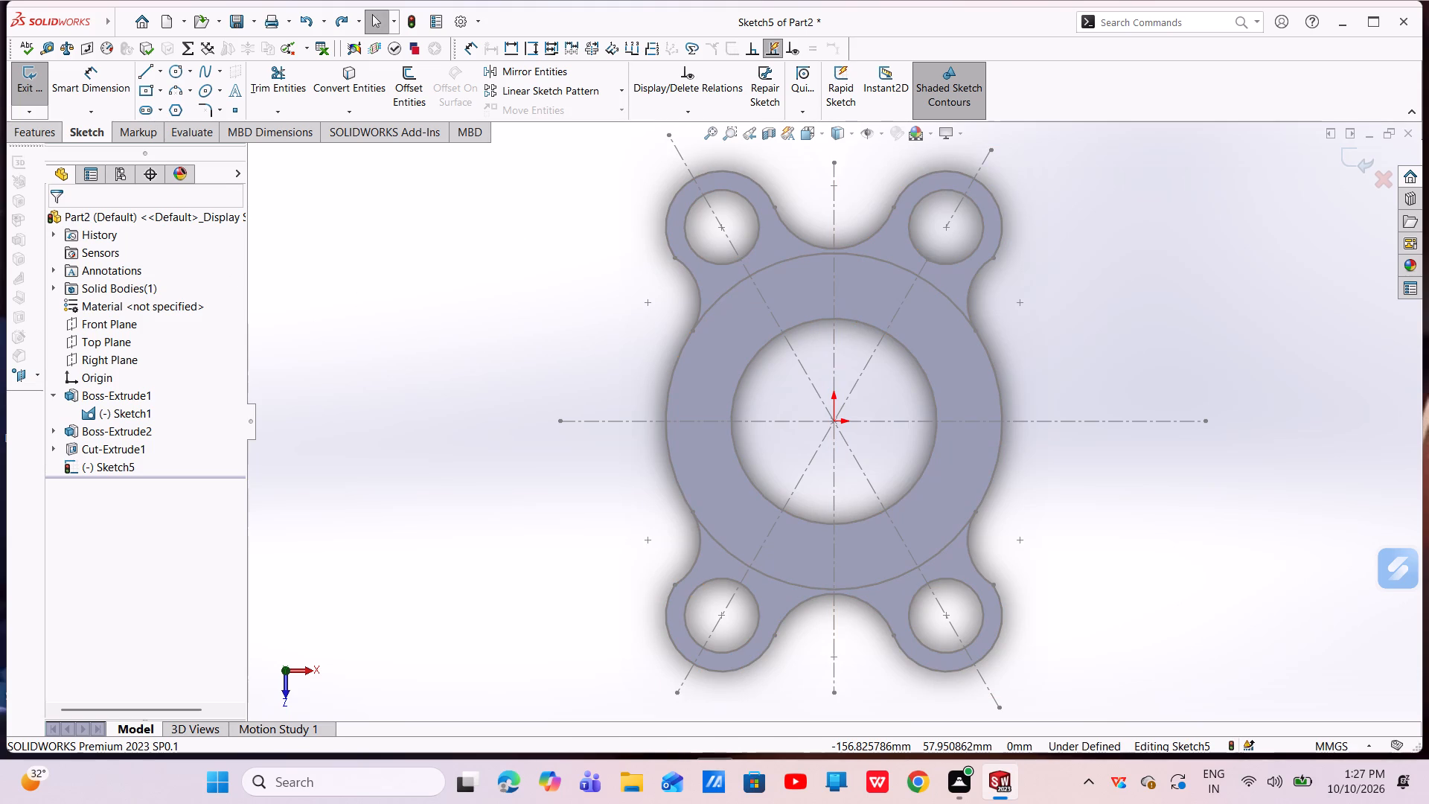
# Sketch two circles centred on the origin, 90 mm on the disc's outer edge and 55 mm on the bore edge.
pyautogui.click(178, 80)
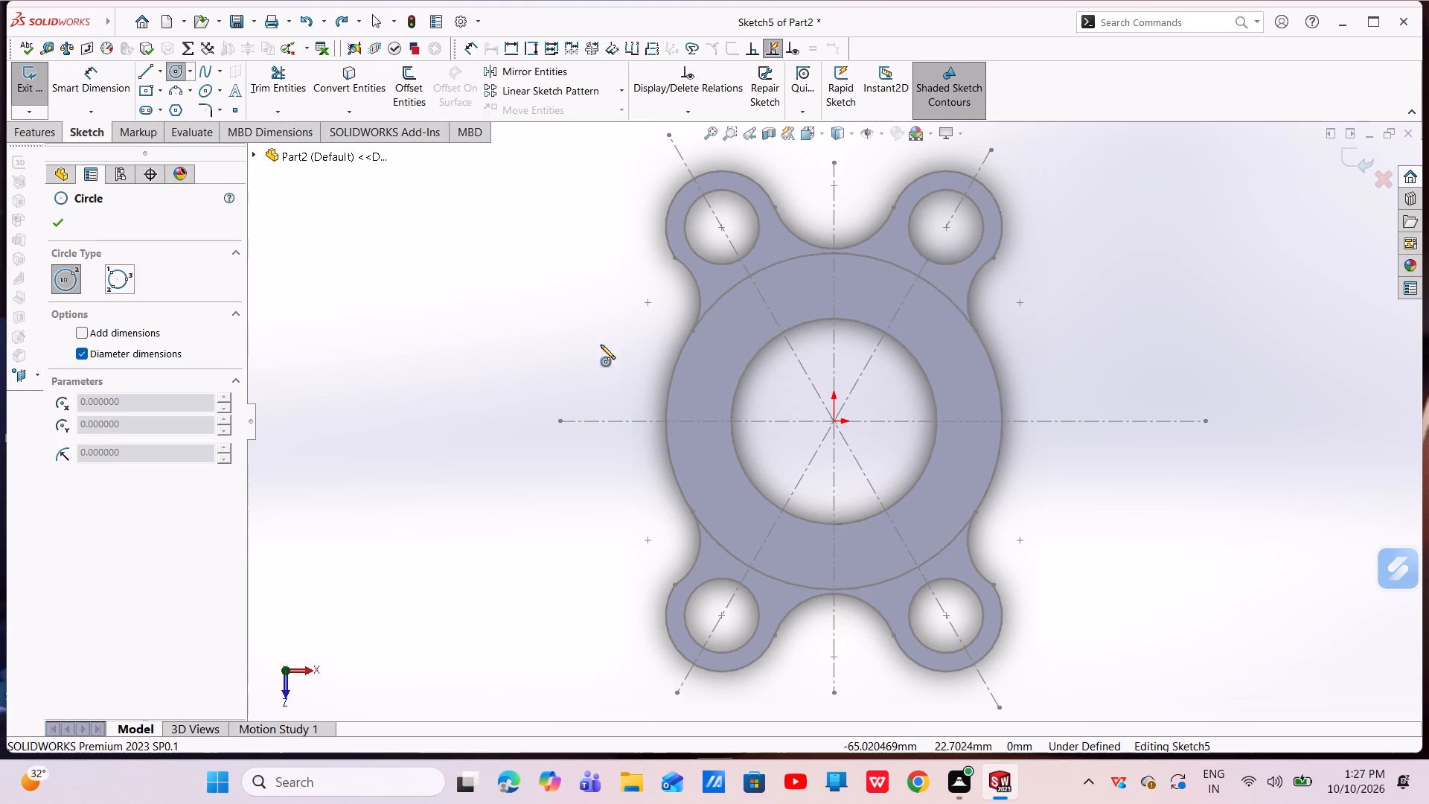
pyautogui.click(831, 420)
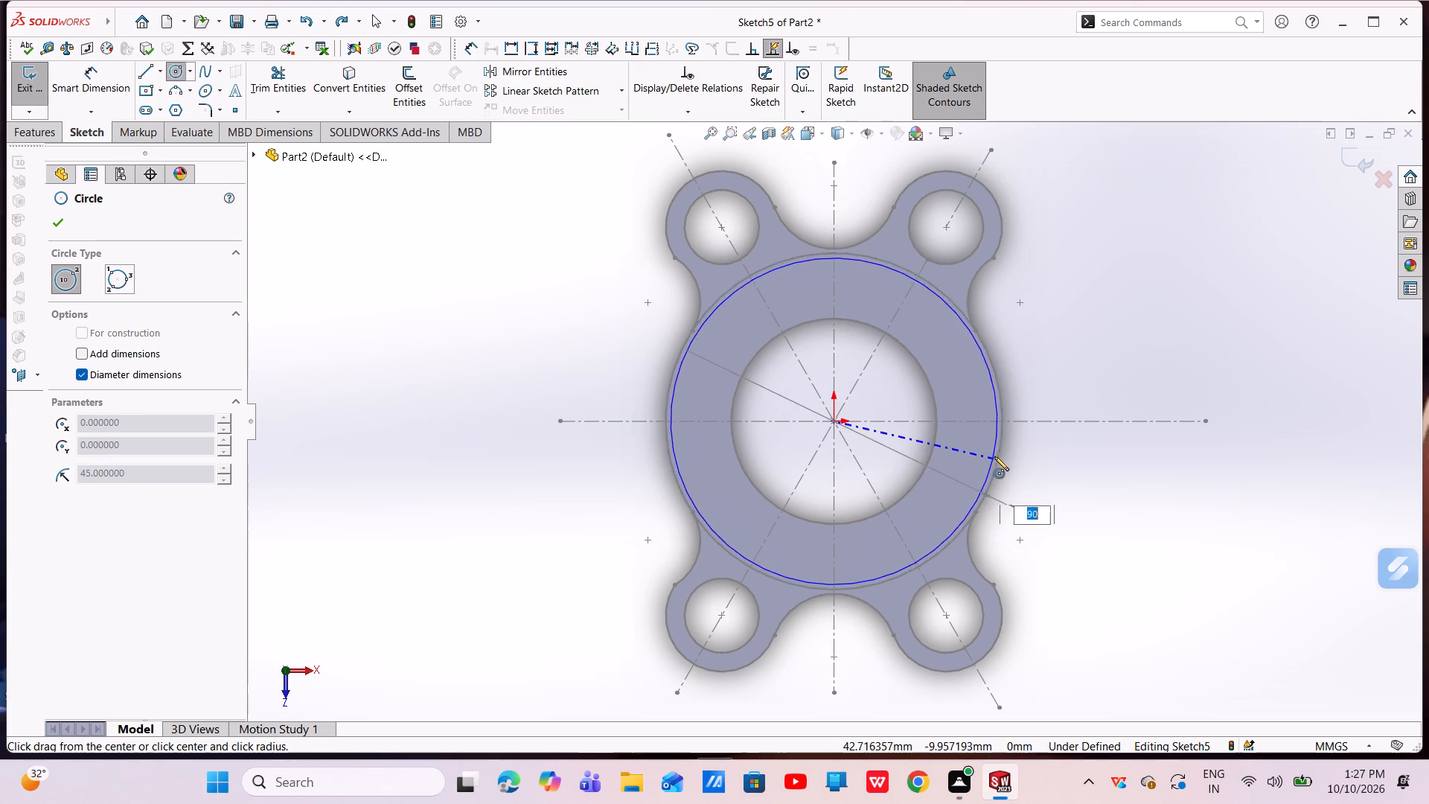
pyautogui.click(997, 454)
pyautogui.press('Escape')
pyautogui.press('Escape')
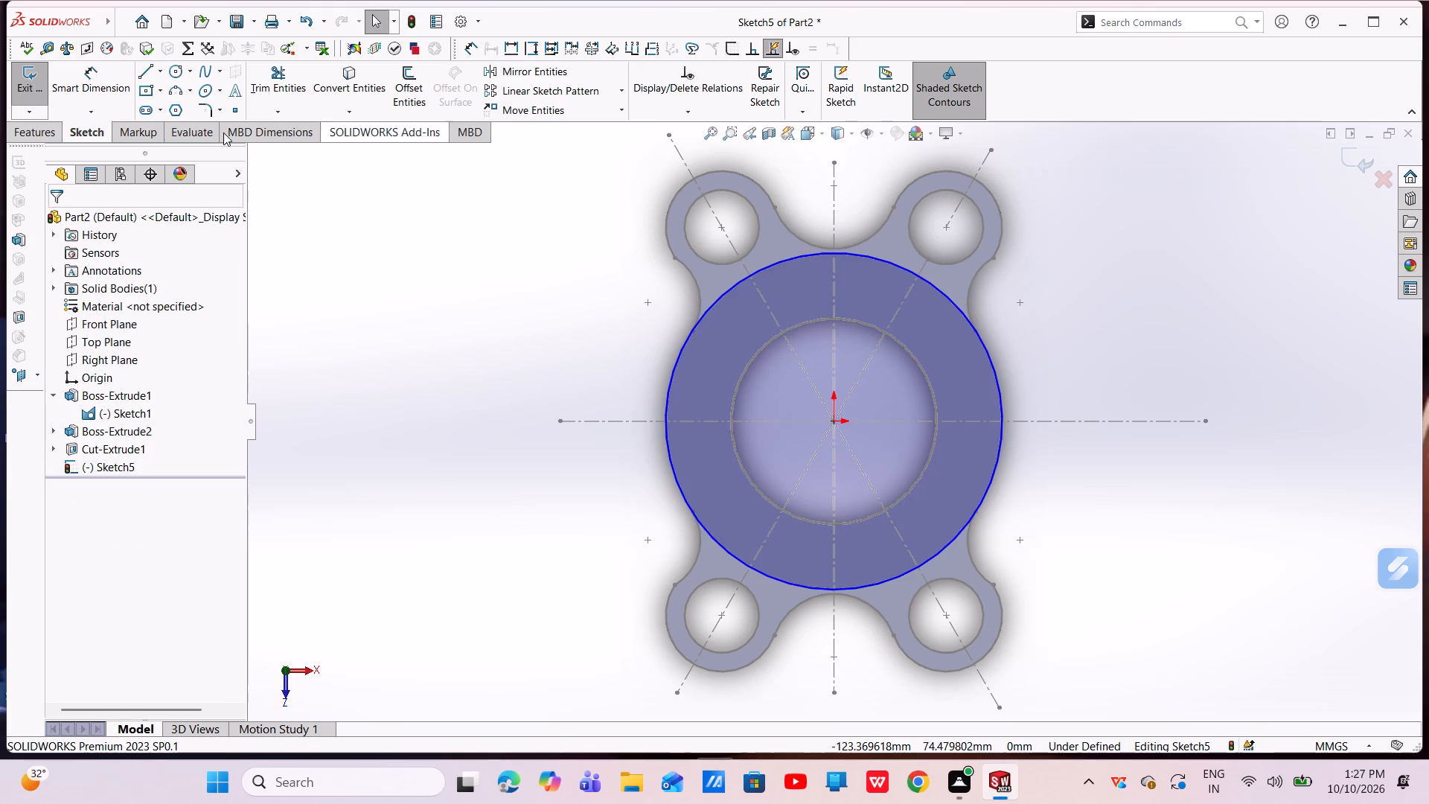
pyautogui.click(179, 77)
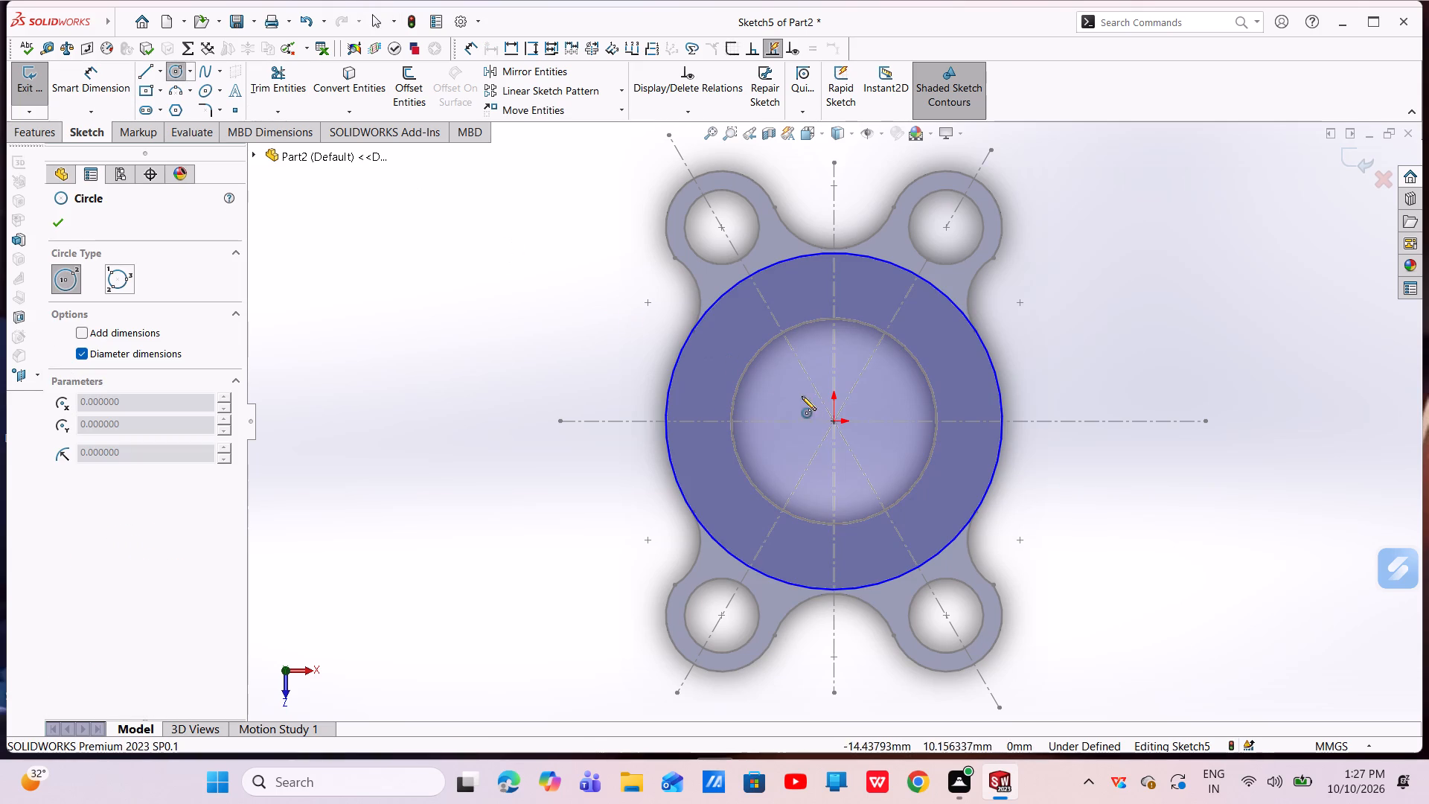
pyautogui.click(836, 424)
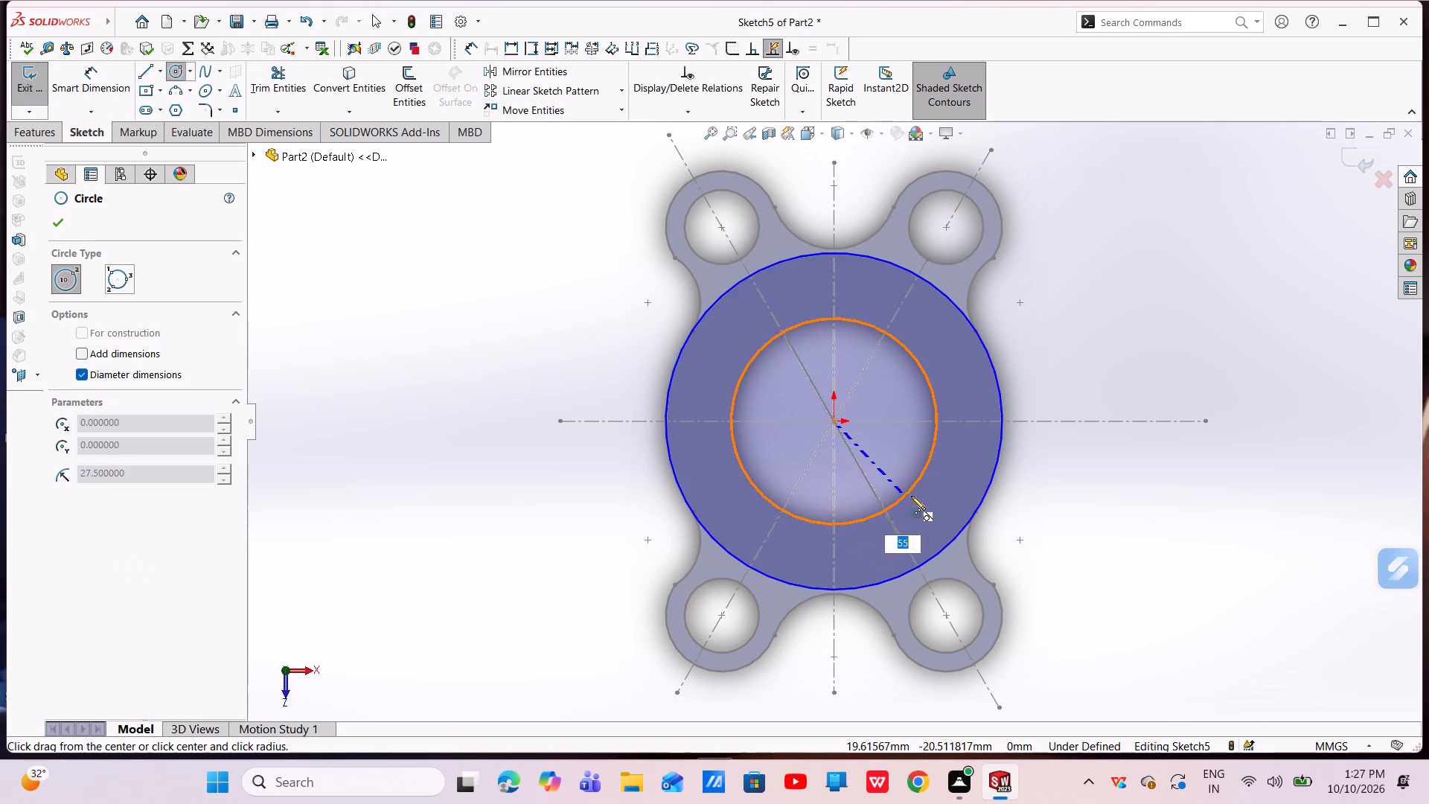
pyautogui.click(909, 485)
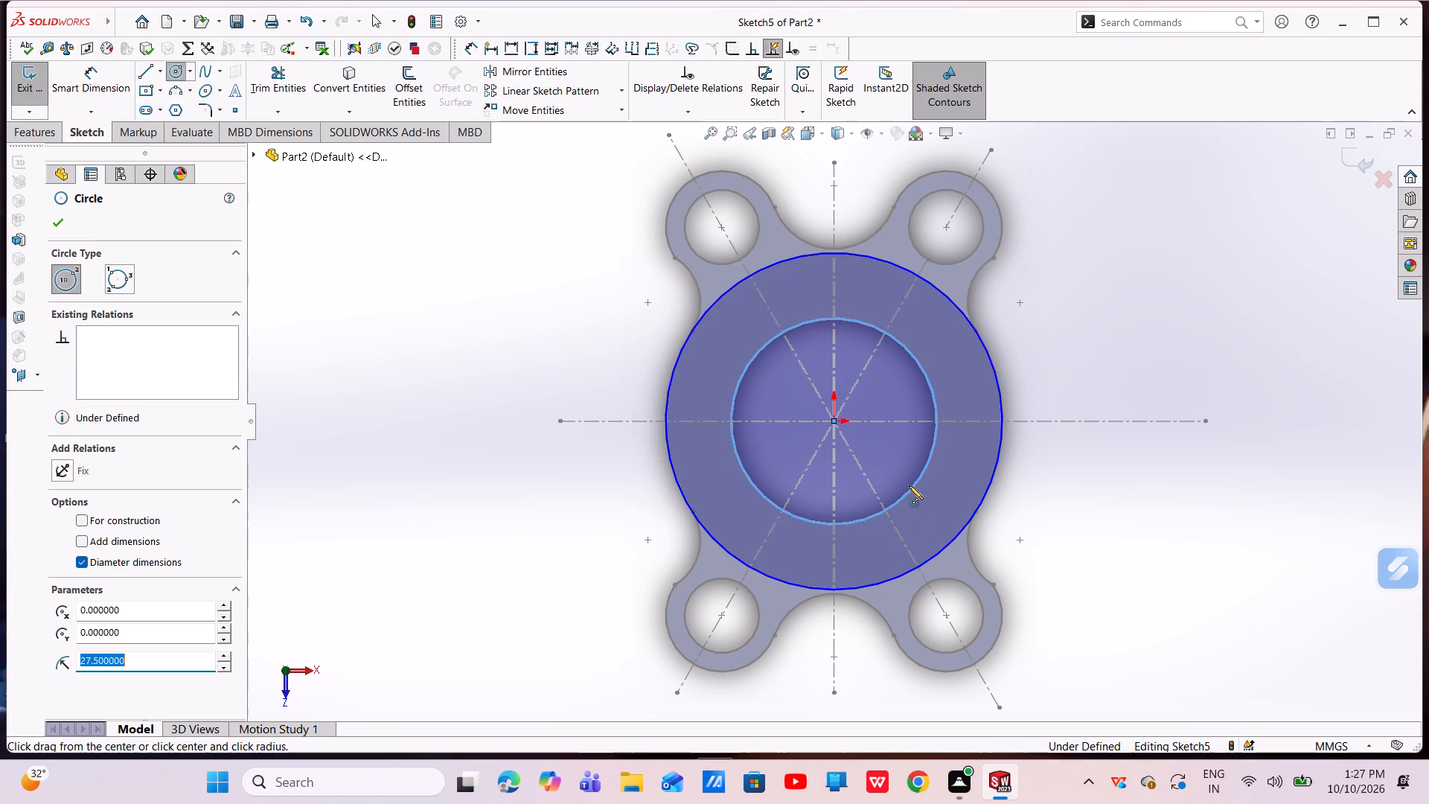
pyautogui.press('Escape')
pyautogui.press('Escape')
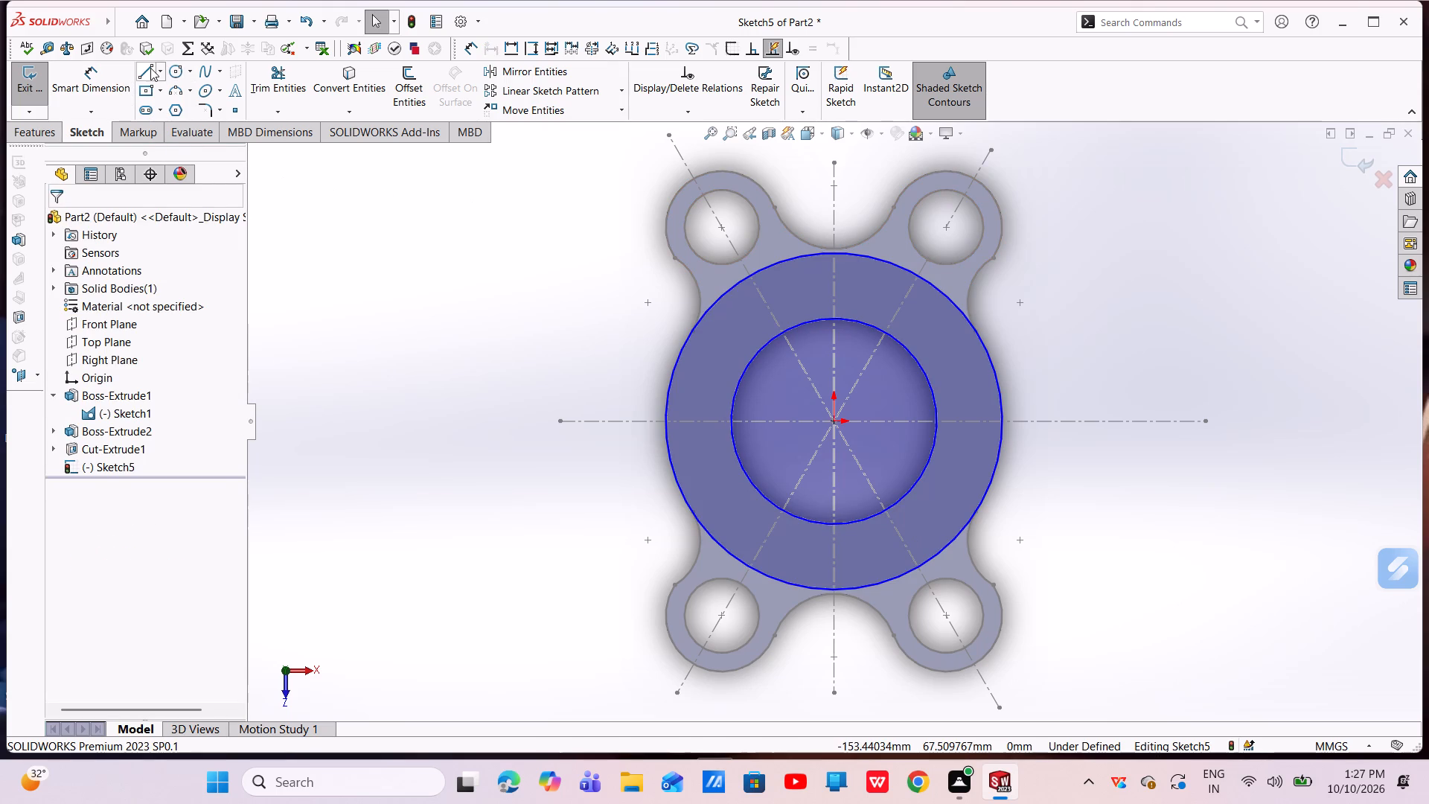
# Sketch a 17.5 mm vertical line from the top of the disc circle to the top of the bore circle.
pyautogui.click(150, 68)
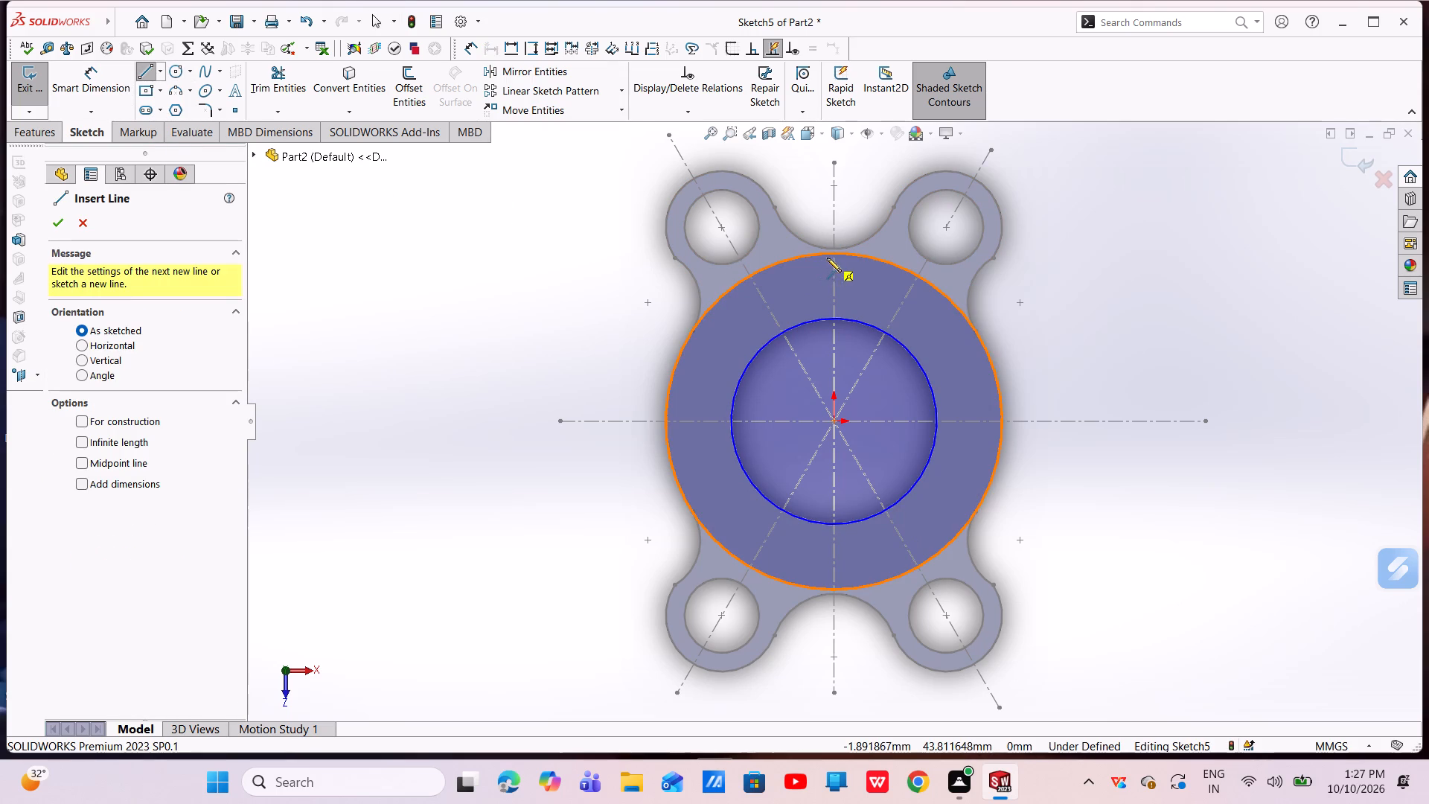
pyautogui.click(830, 255)
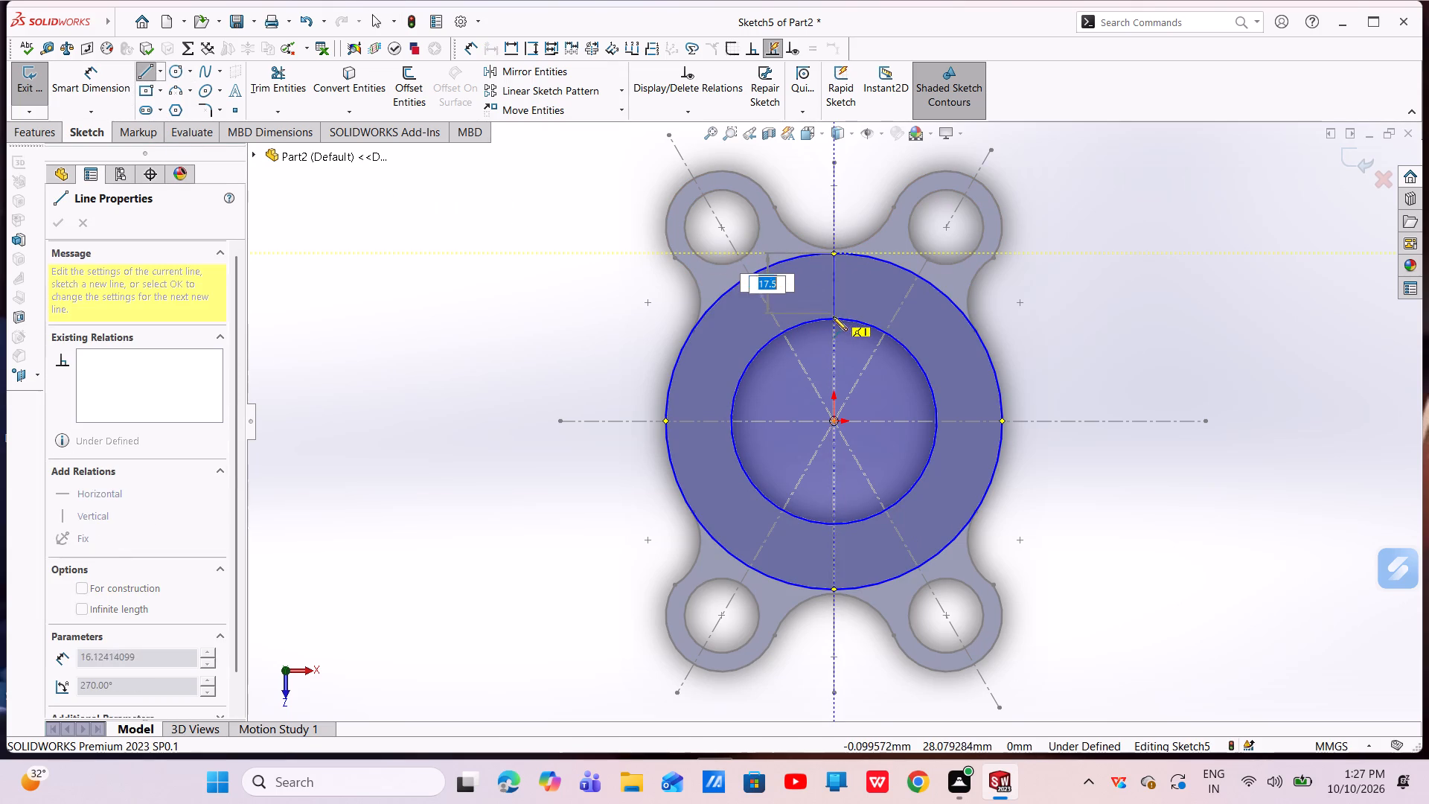
pyautogui.click(832, 319)
pyautogui.press('Escape')
pyautogui.press('Escape')
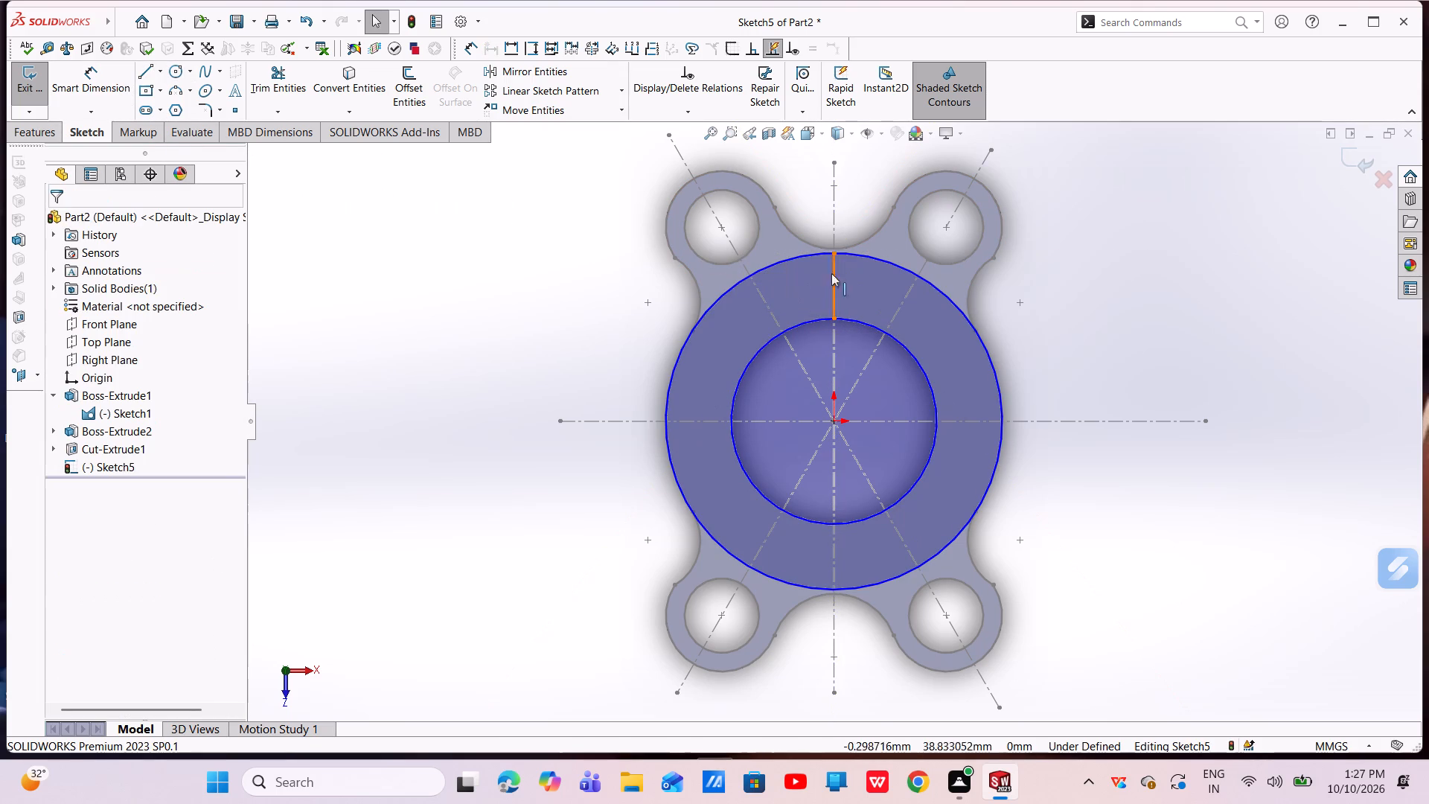
# Offset the vertical line 4 mm to each side, with dimensions, to form the sides of the upper slot.
pyautogui.click(405, 77)
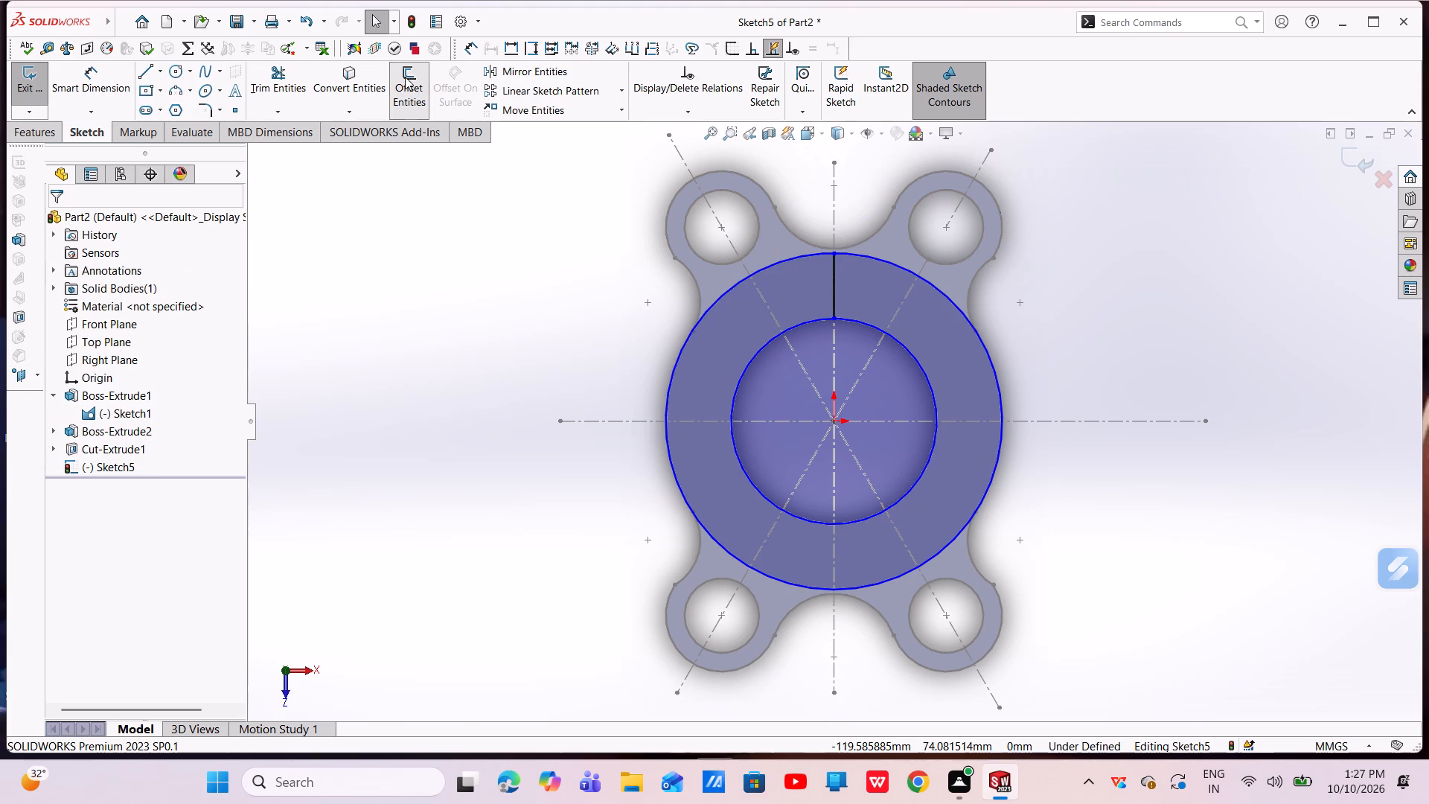
pyautogui.click(831, 272)
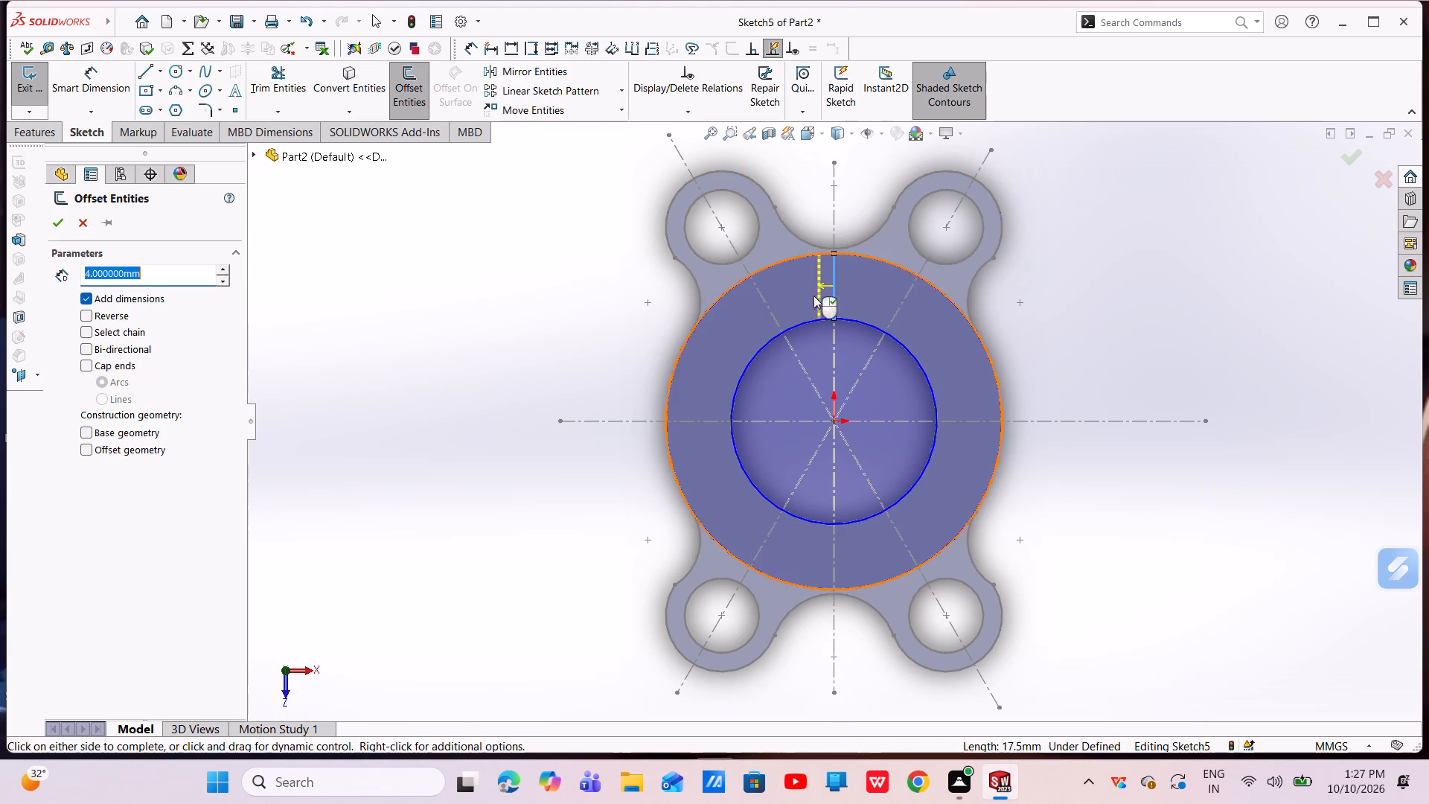
pyautogui.click(53, 217)
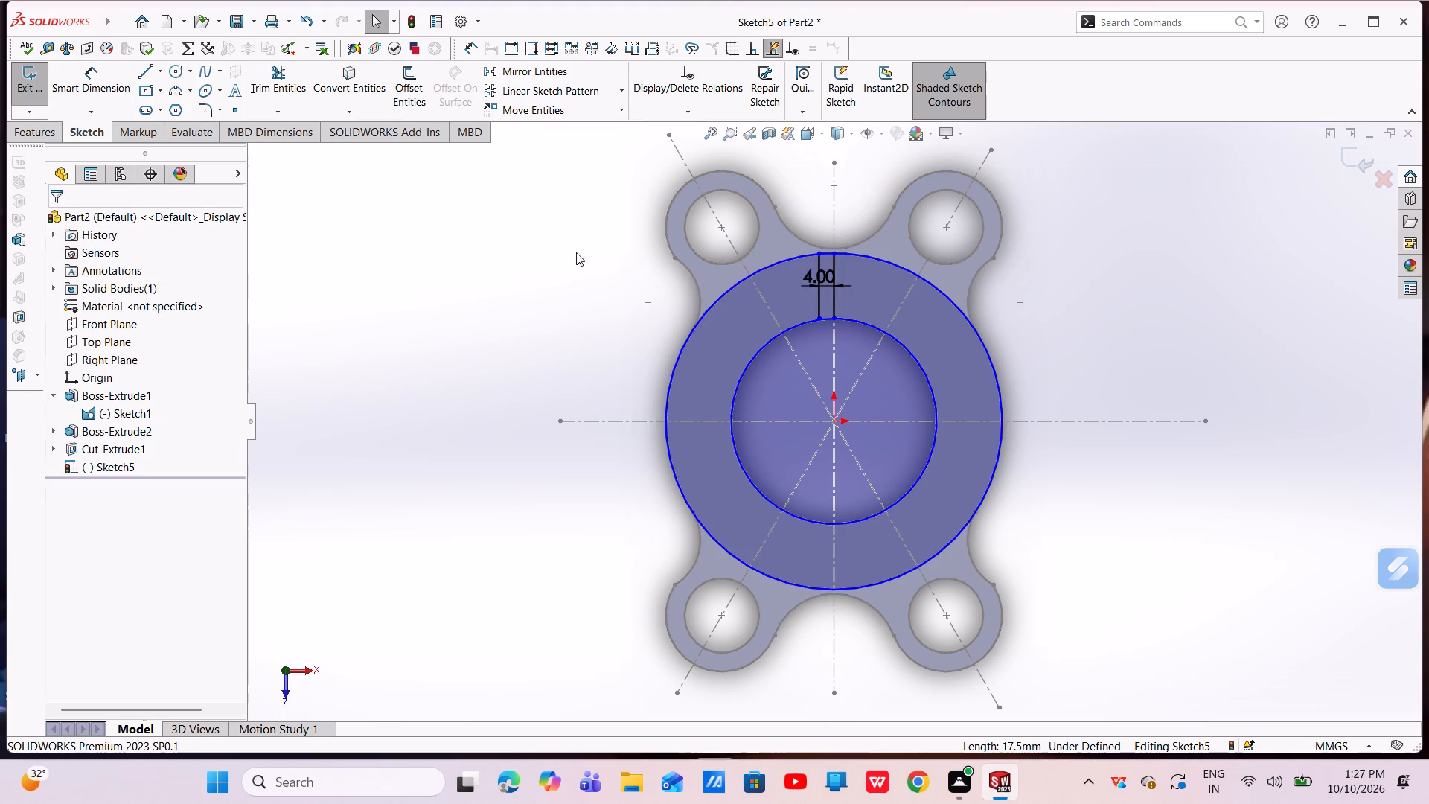
pyautogui.scroll(-3, 843, 288)
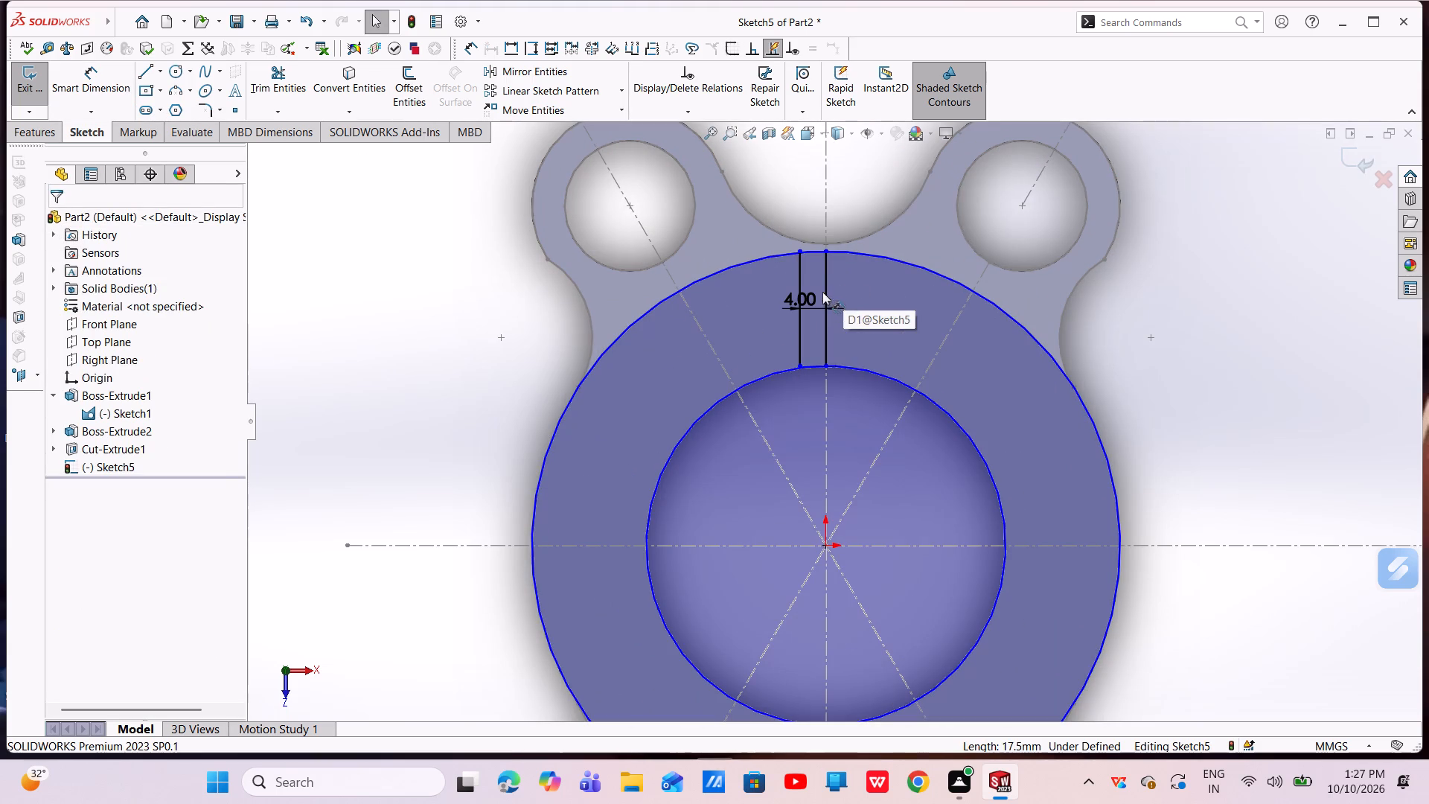
pyautogui.click(822, 277)
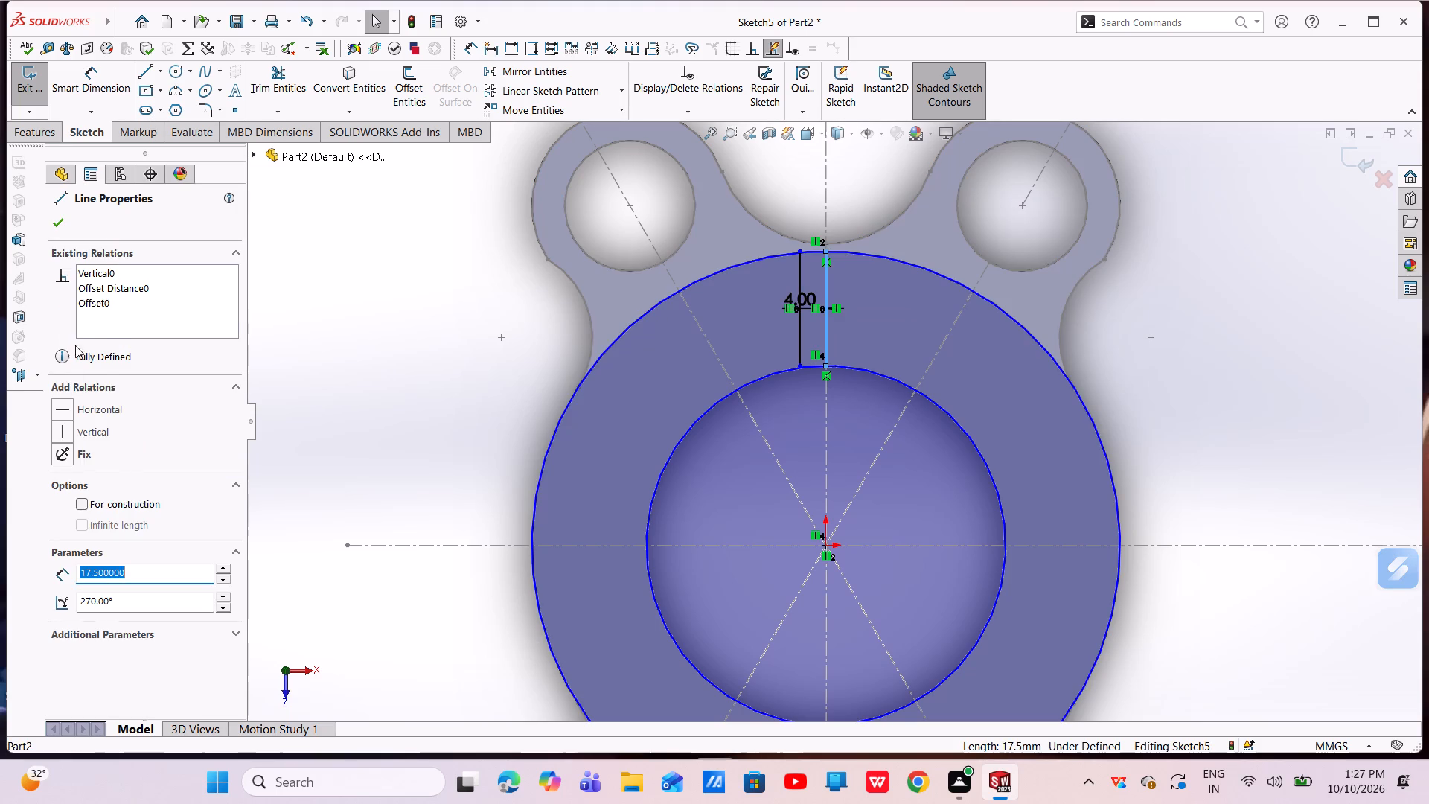
pyautogui.press('Escape')
pyautogui.press('Escape')
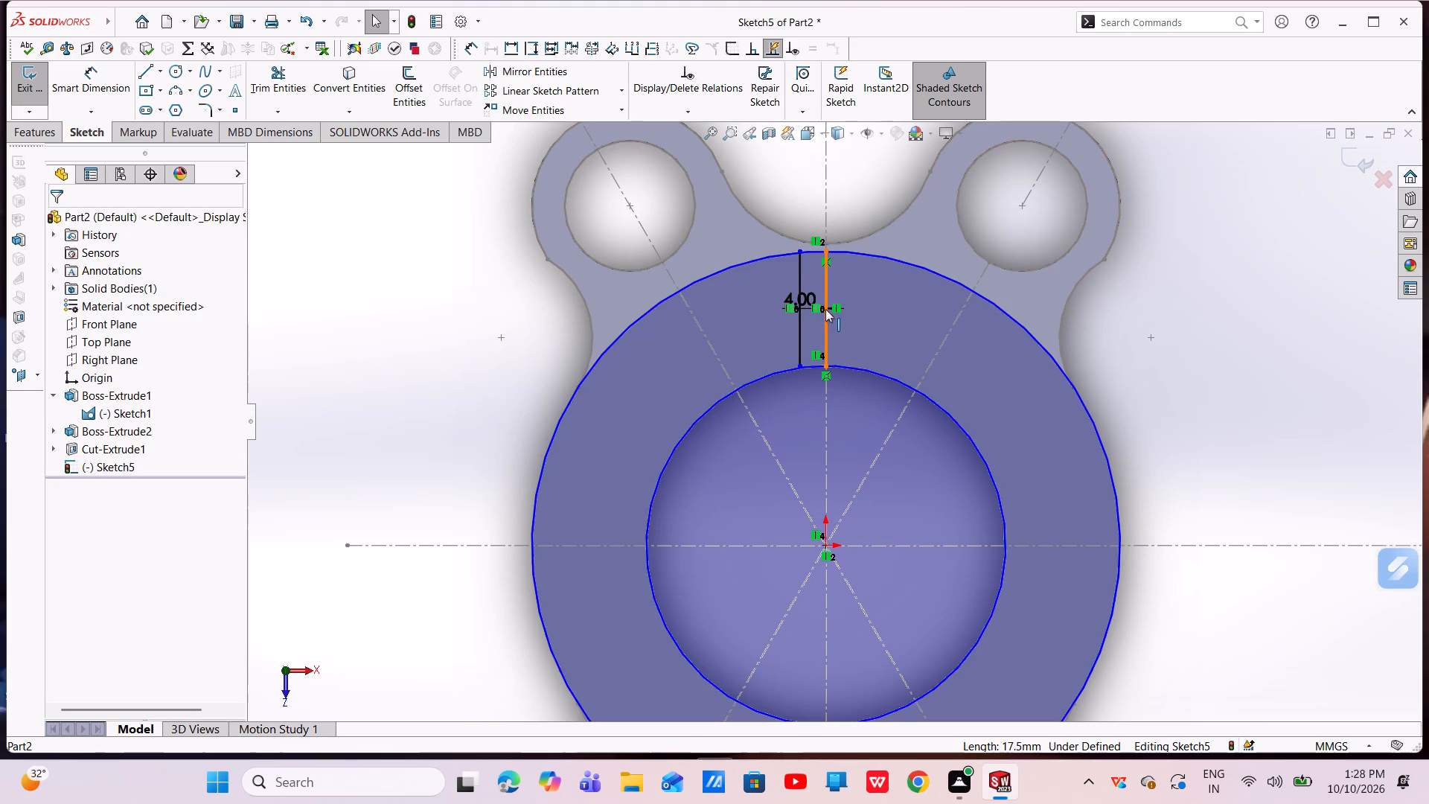
pyautogui.press('Escape')
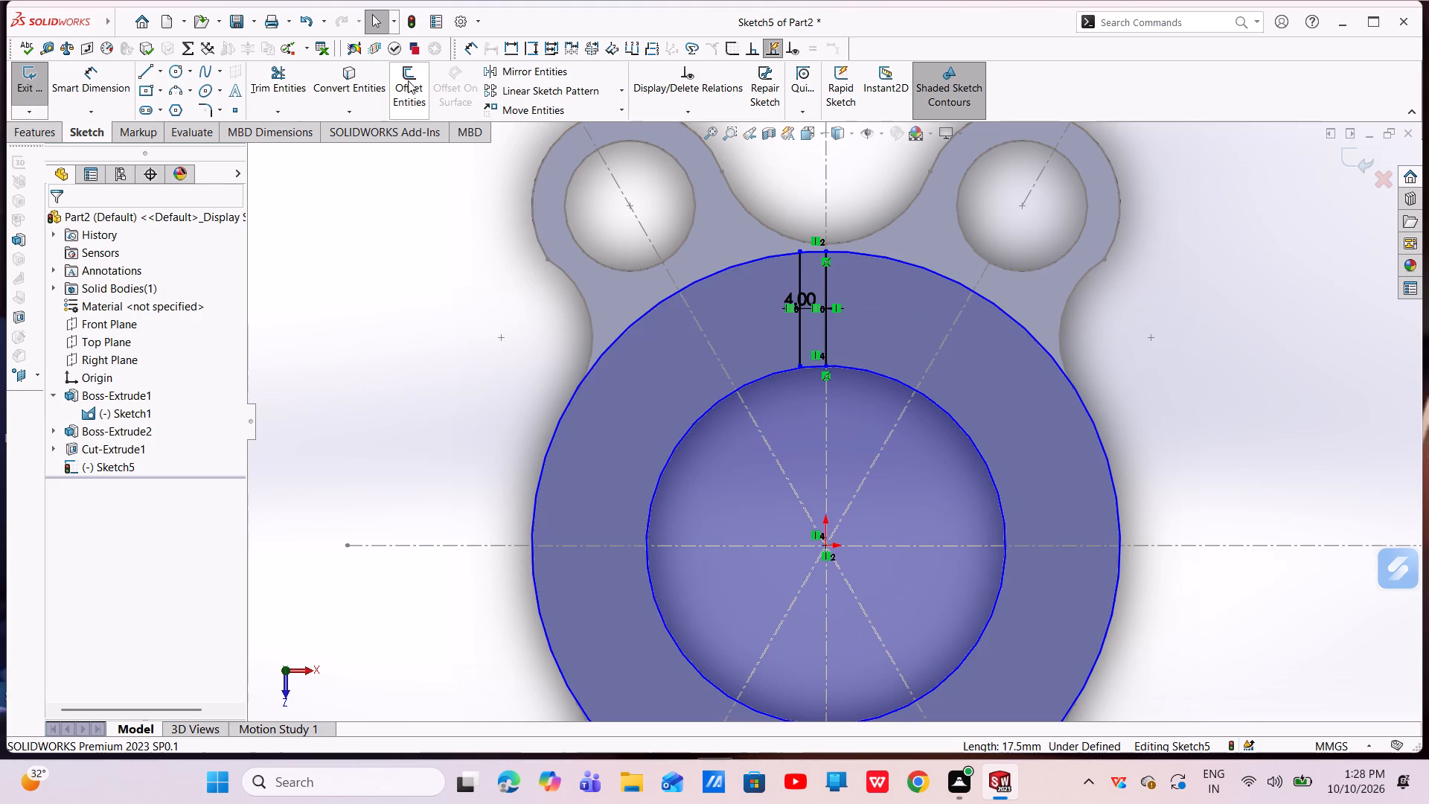
pyautogui.click(828, 277)
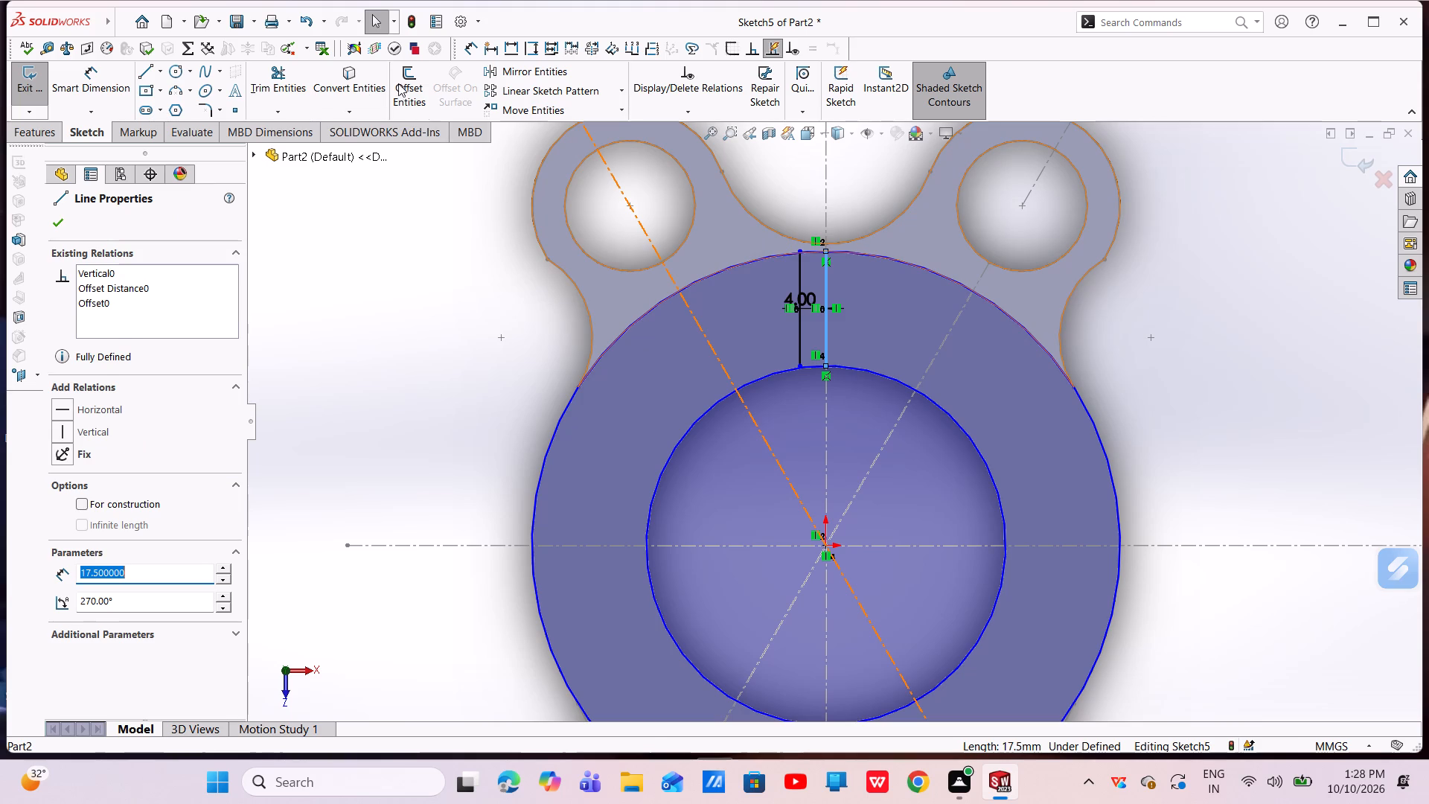
pyautogui.click(399, 83)
pyautogui.click(87, 315)
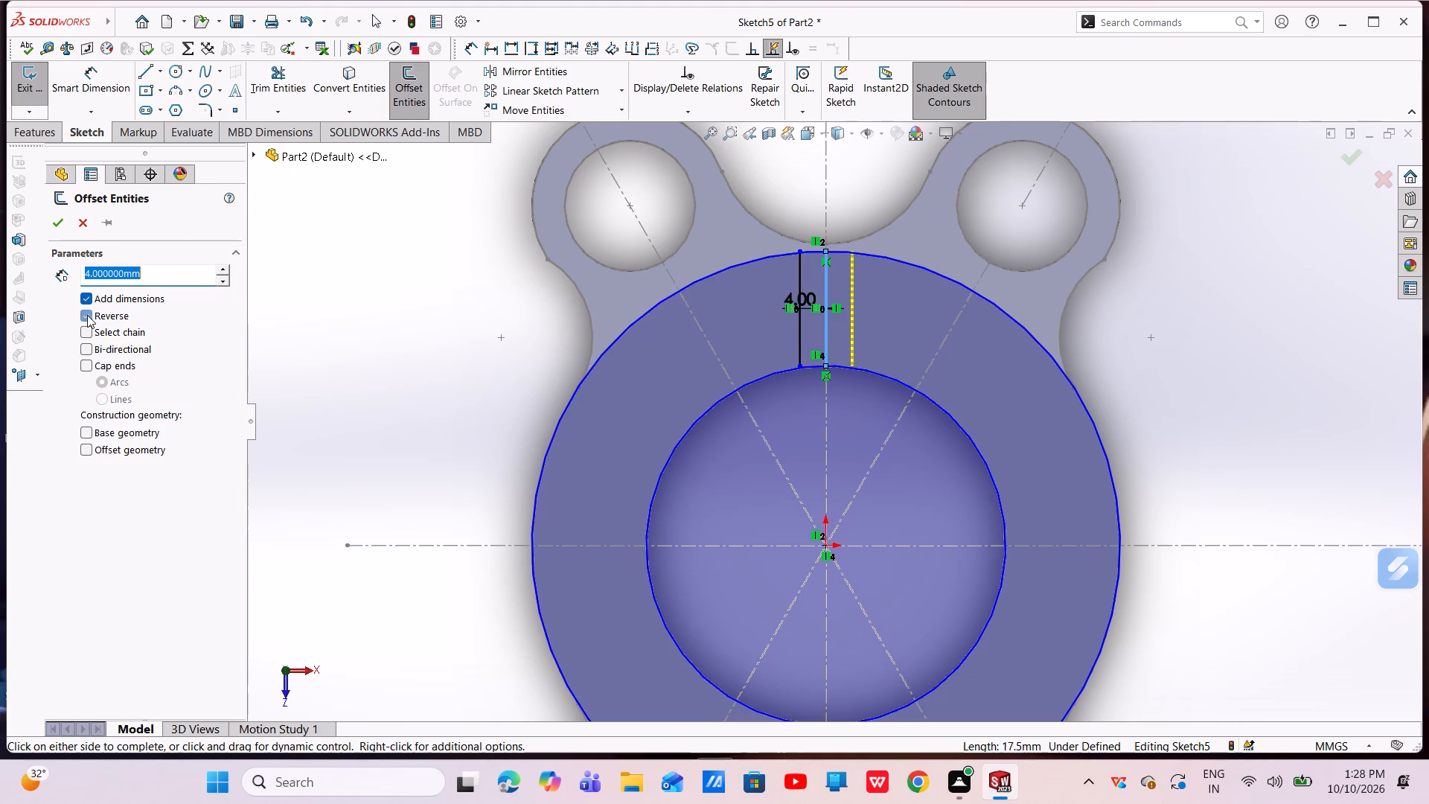
pyautogui.click(66, 226)
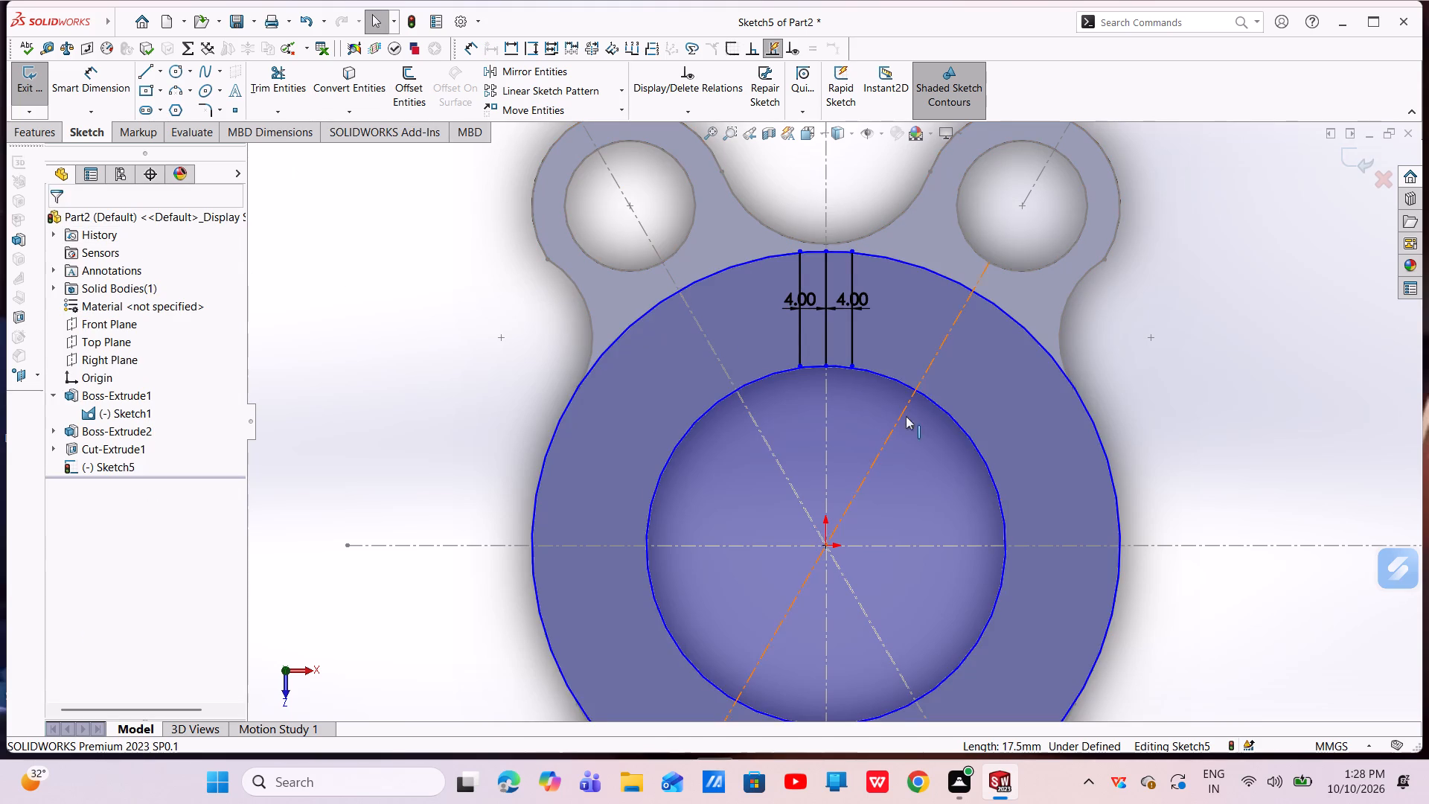
# Sketch a 17.5 mm horizontal line from the leftmost point of the disc circle to the leftmost point of the bore circle.
pyautogui.scroll(3, 892, 465)
pyautogui.scroll(-4, 815, 514)
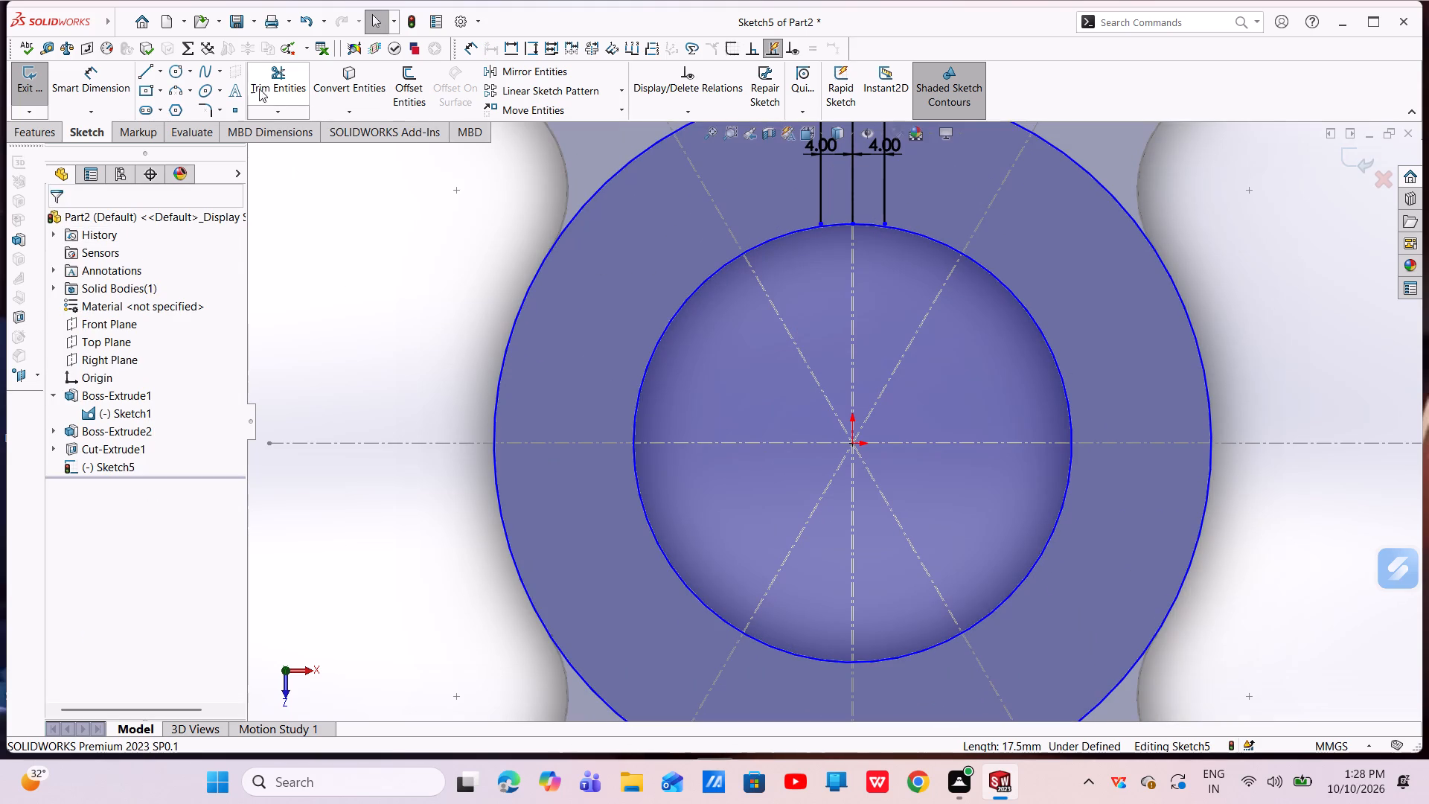
pyautogui.click(146, 70)
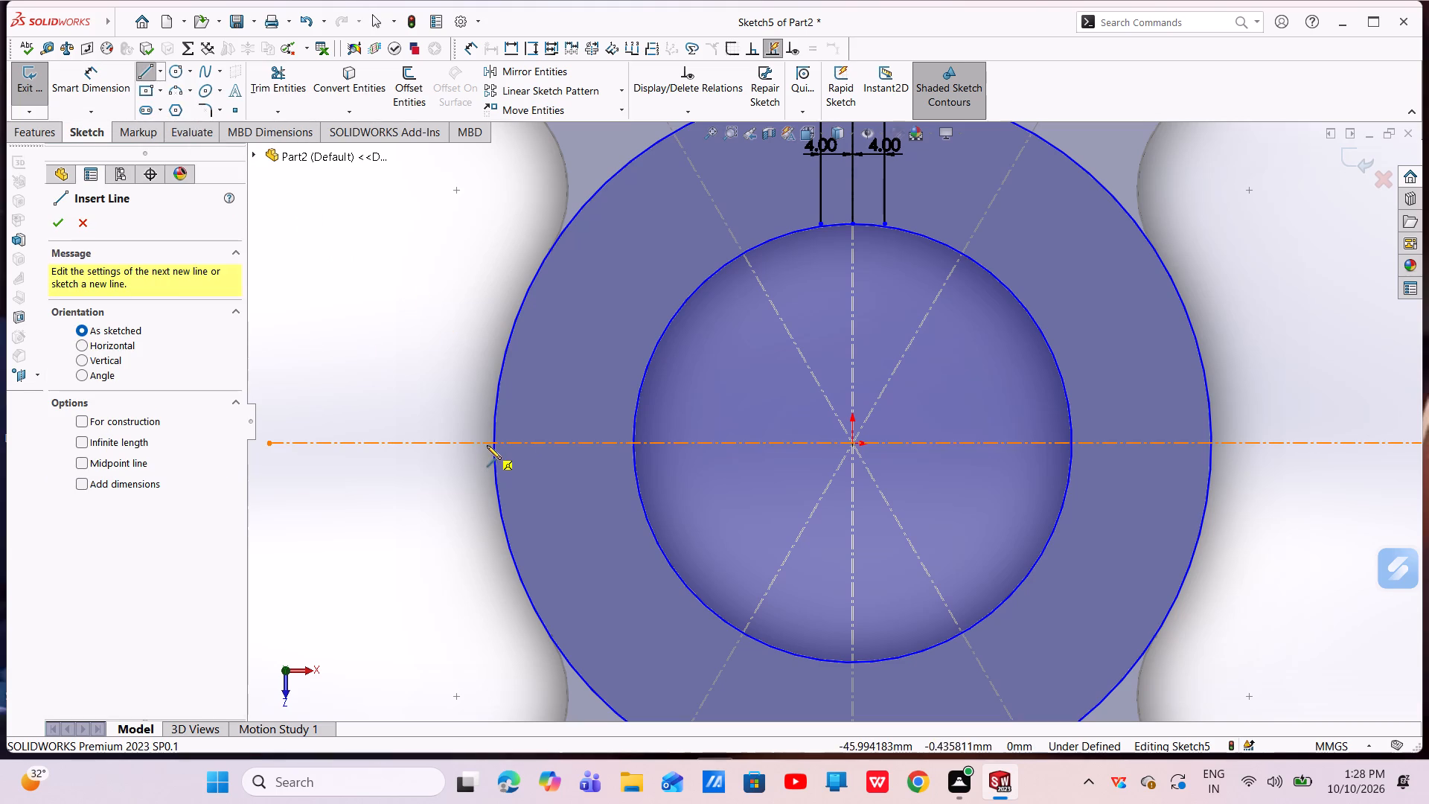
pyautogui.click(494, 441)
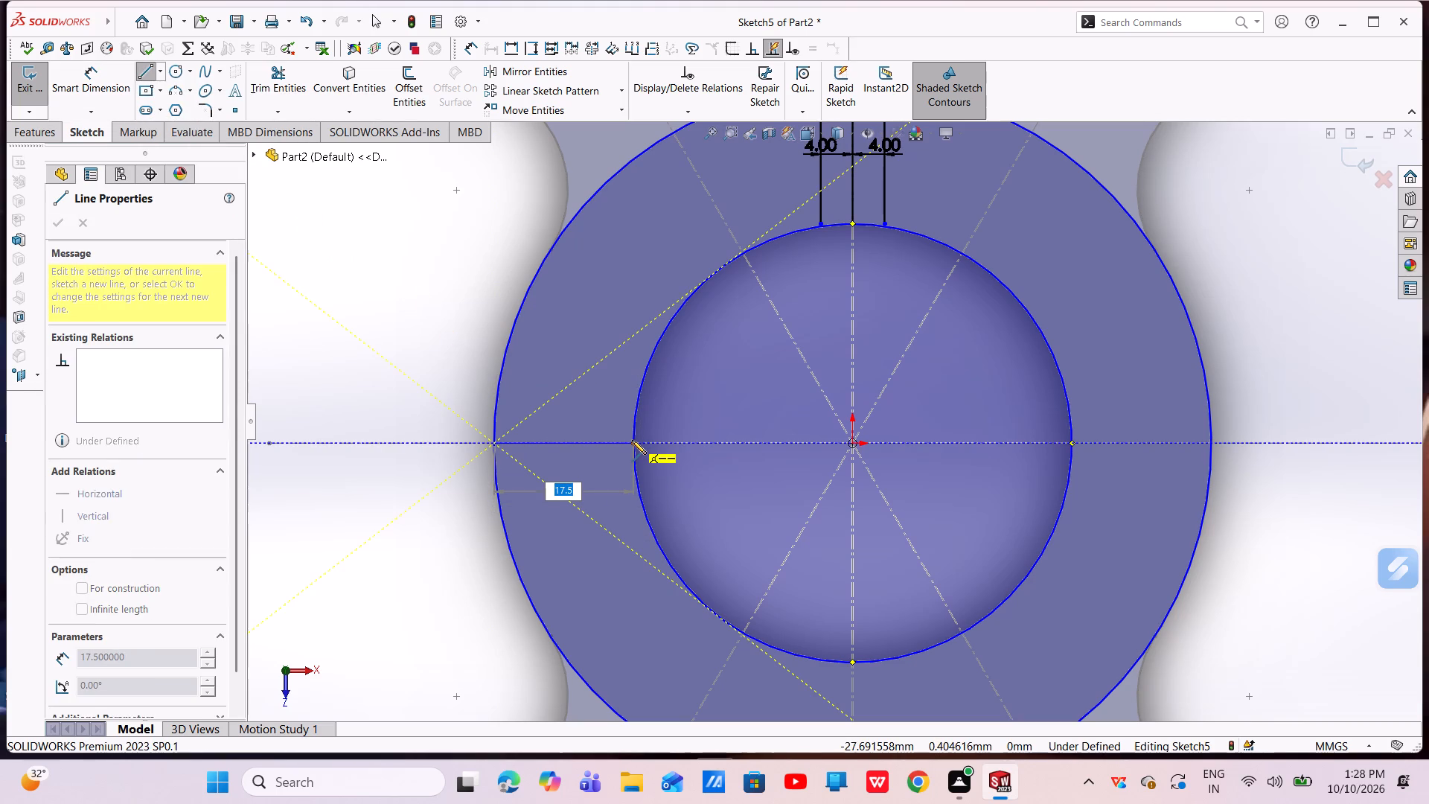
pyautogui.click(632, 440)
pyautogui.press('Escape')
pyautogui.press('Escape')
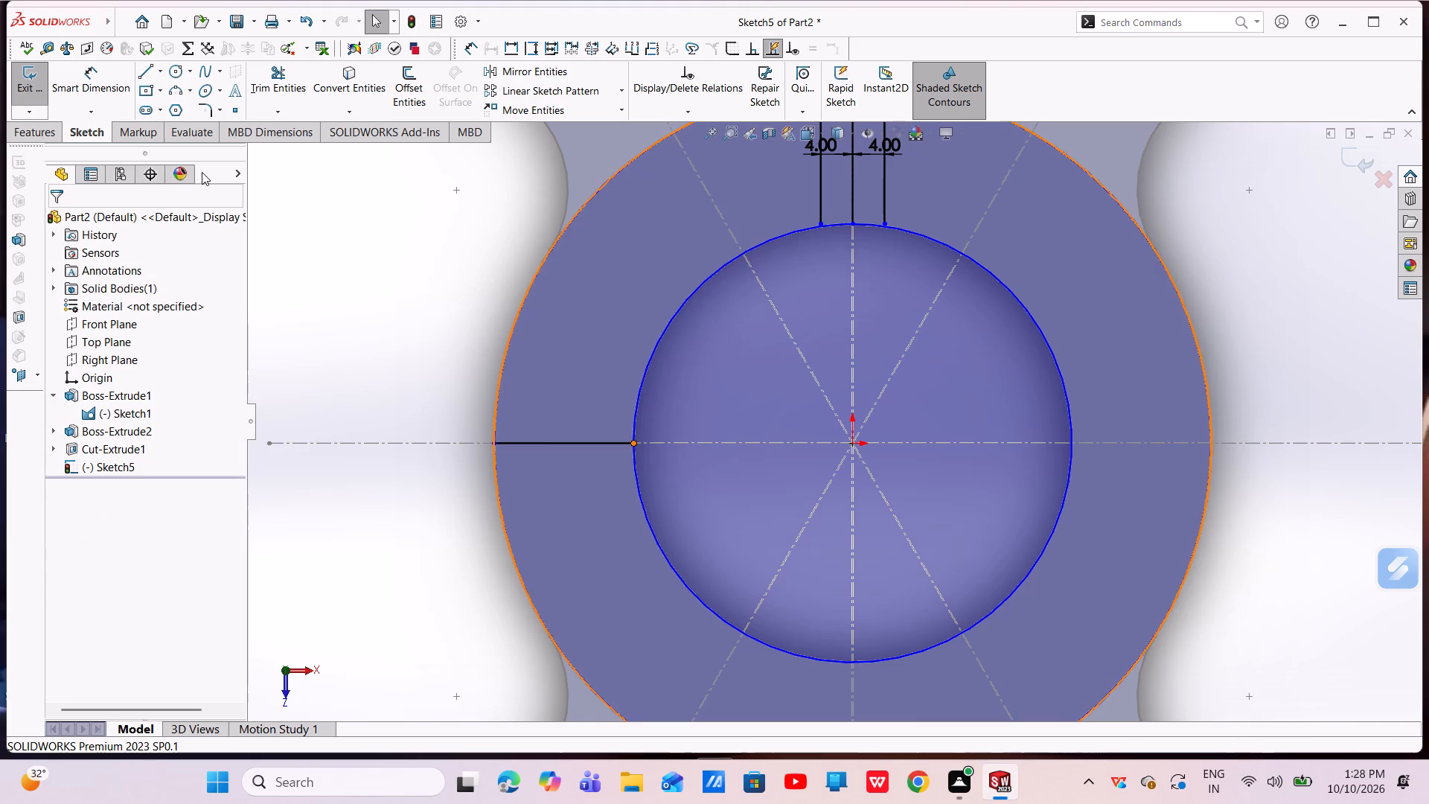
# Offset the left horizontal line 4 mm to each side, with dimensions, to form the sides of the left slot.
pyautogui.click(404, 84)
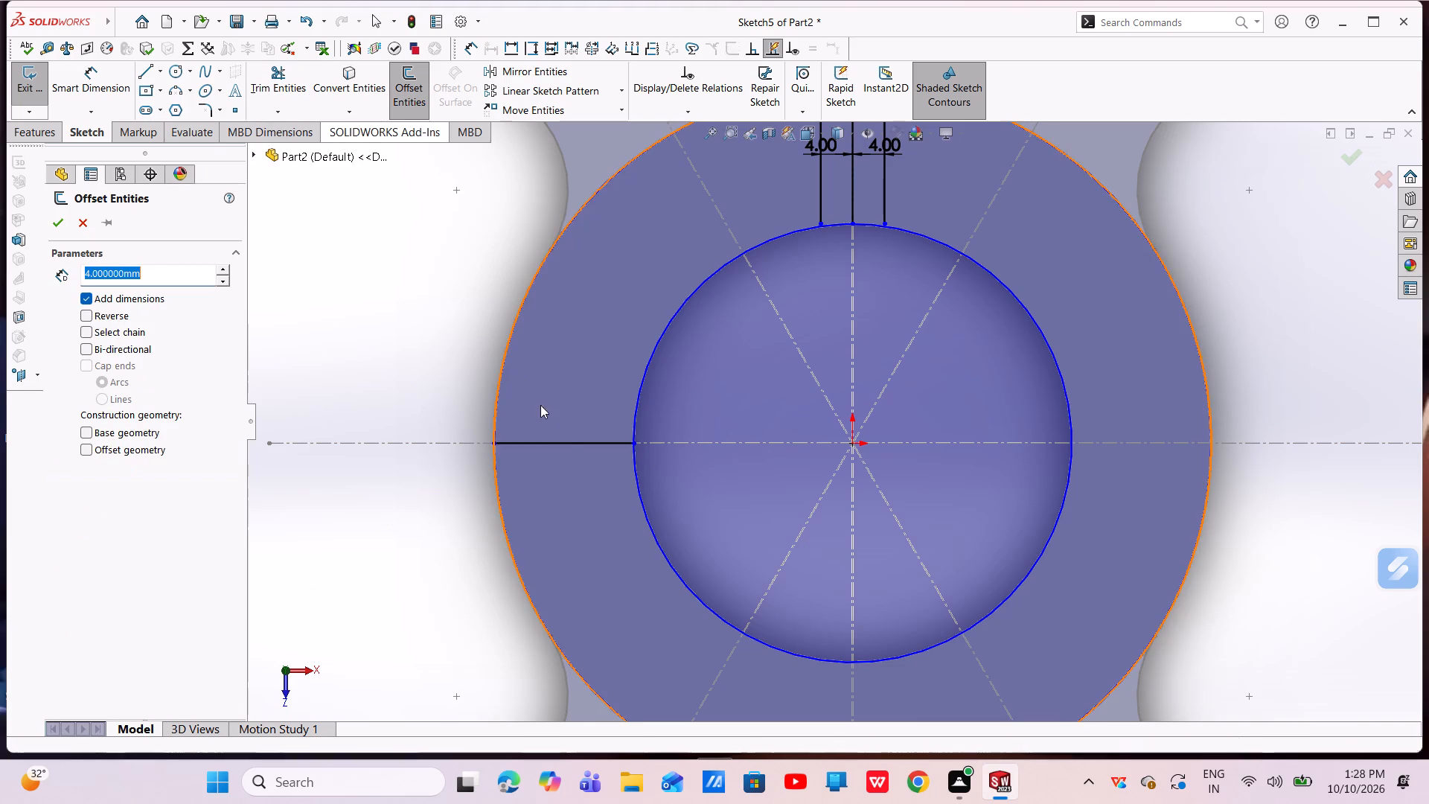
pyautogui.click(564, 441)
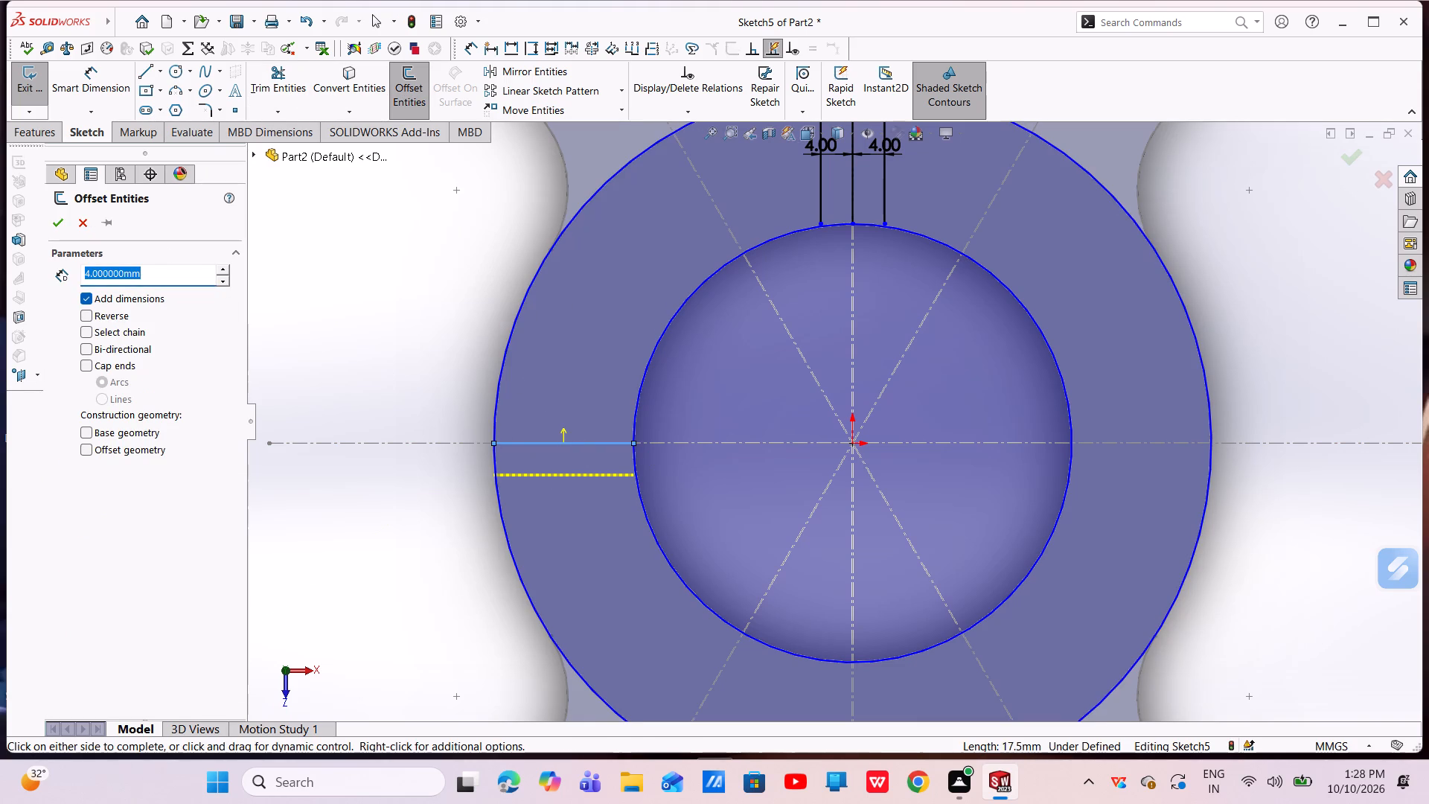
pyautogui.click(63, 215)
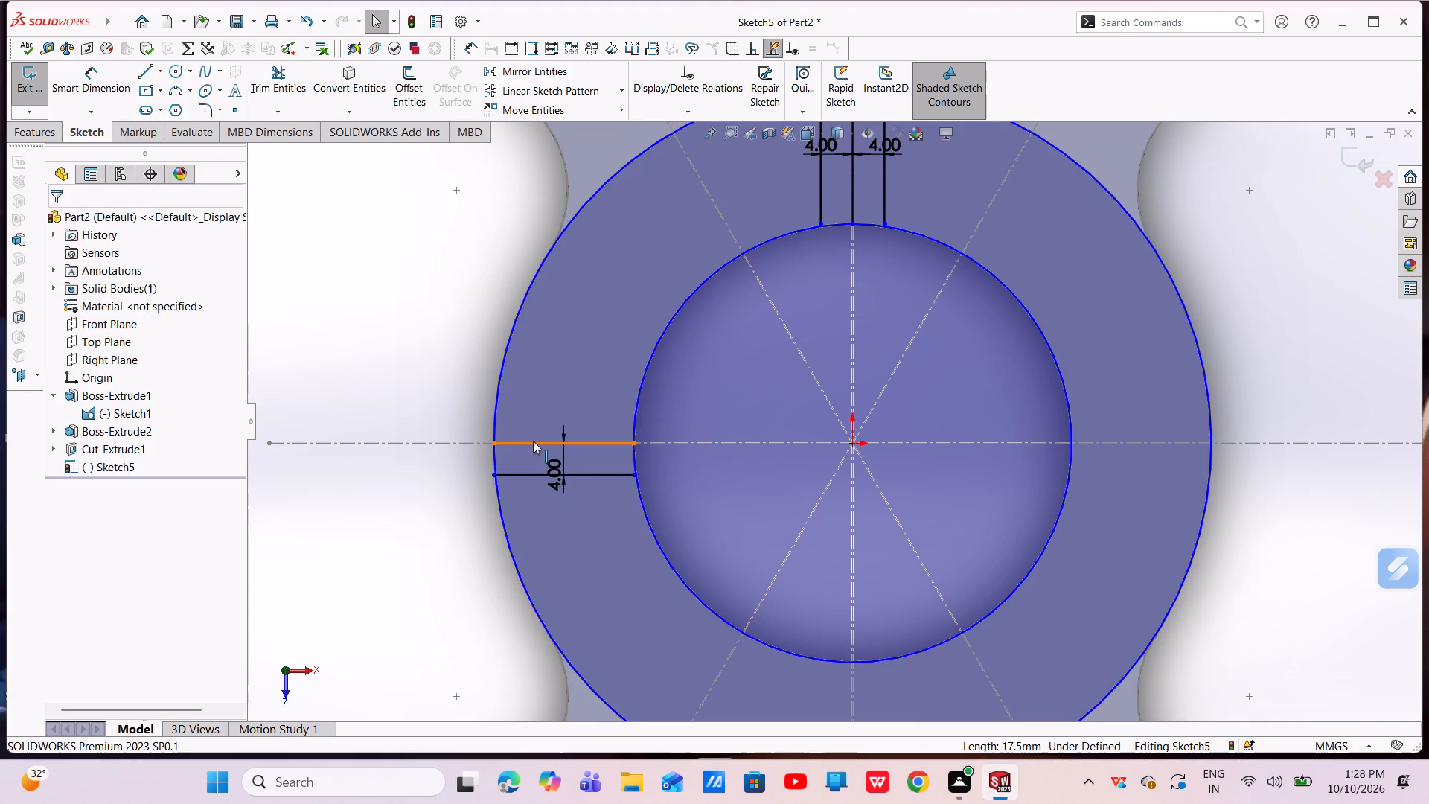
pyautogui.click(533, 441)
pyautogui.press('Escape')
pyautogui.press('Escape')
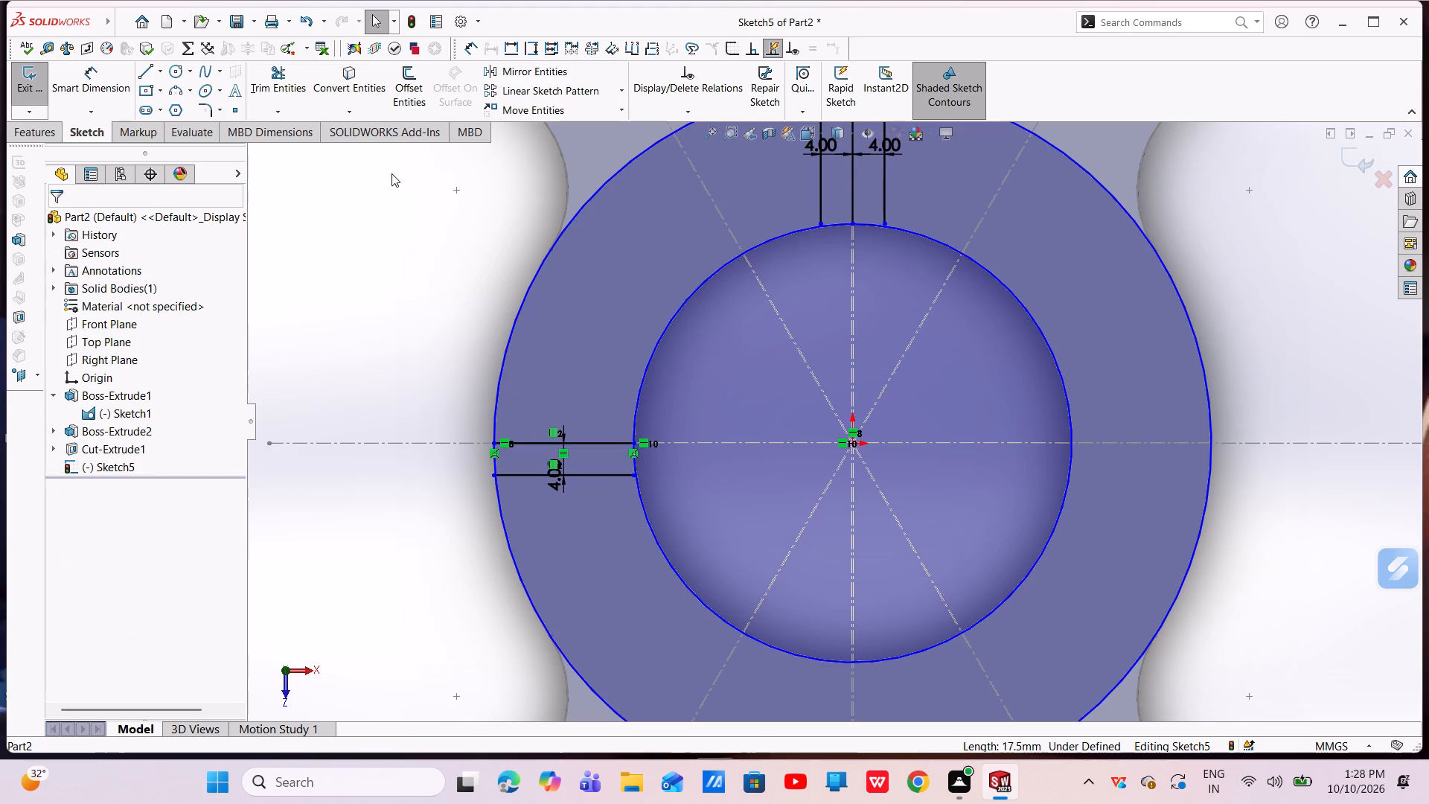
pyautogui.click(406, 83)
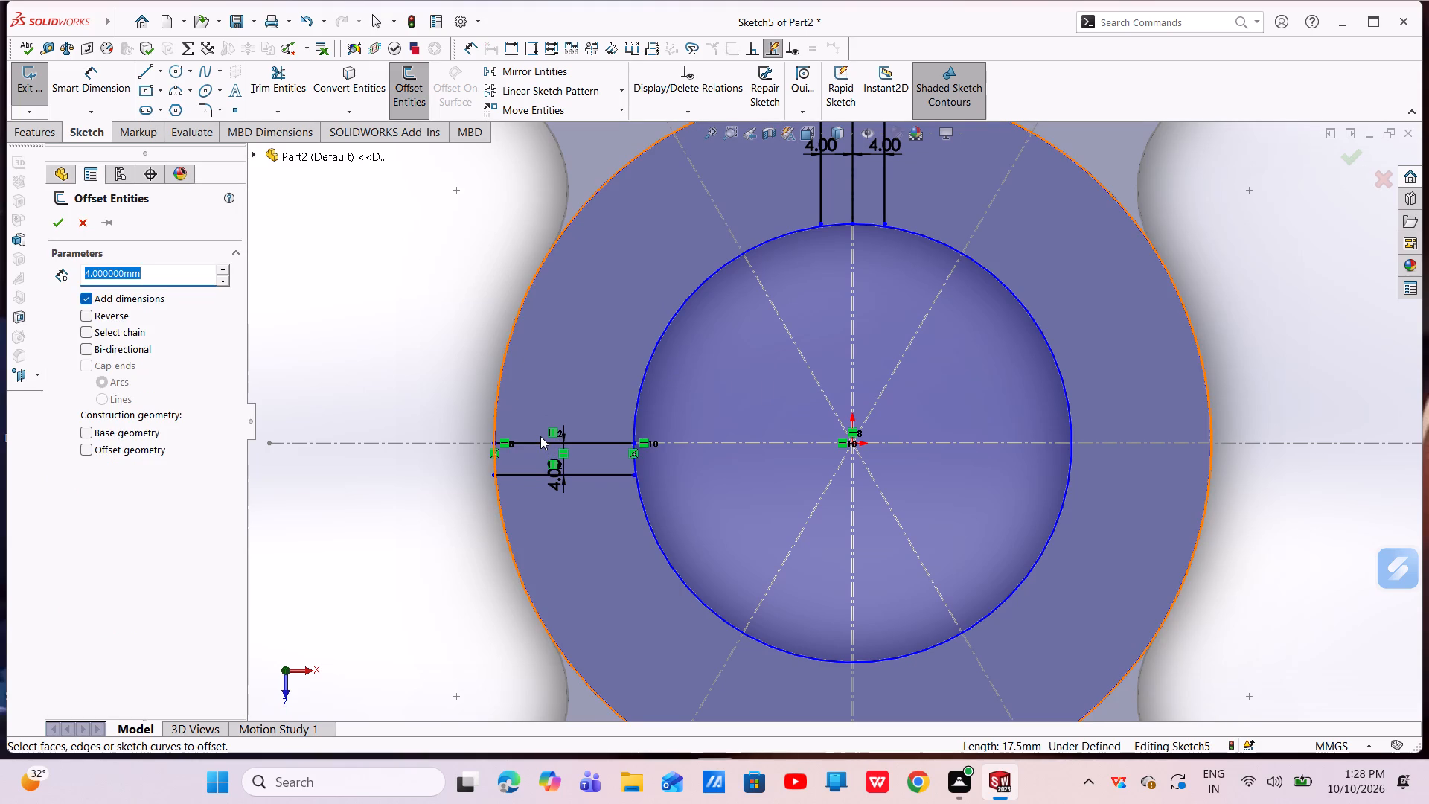
pyautogui.click(538, 441)
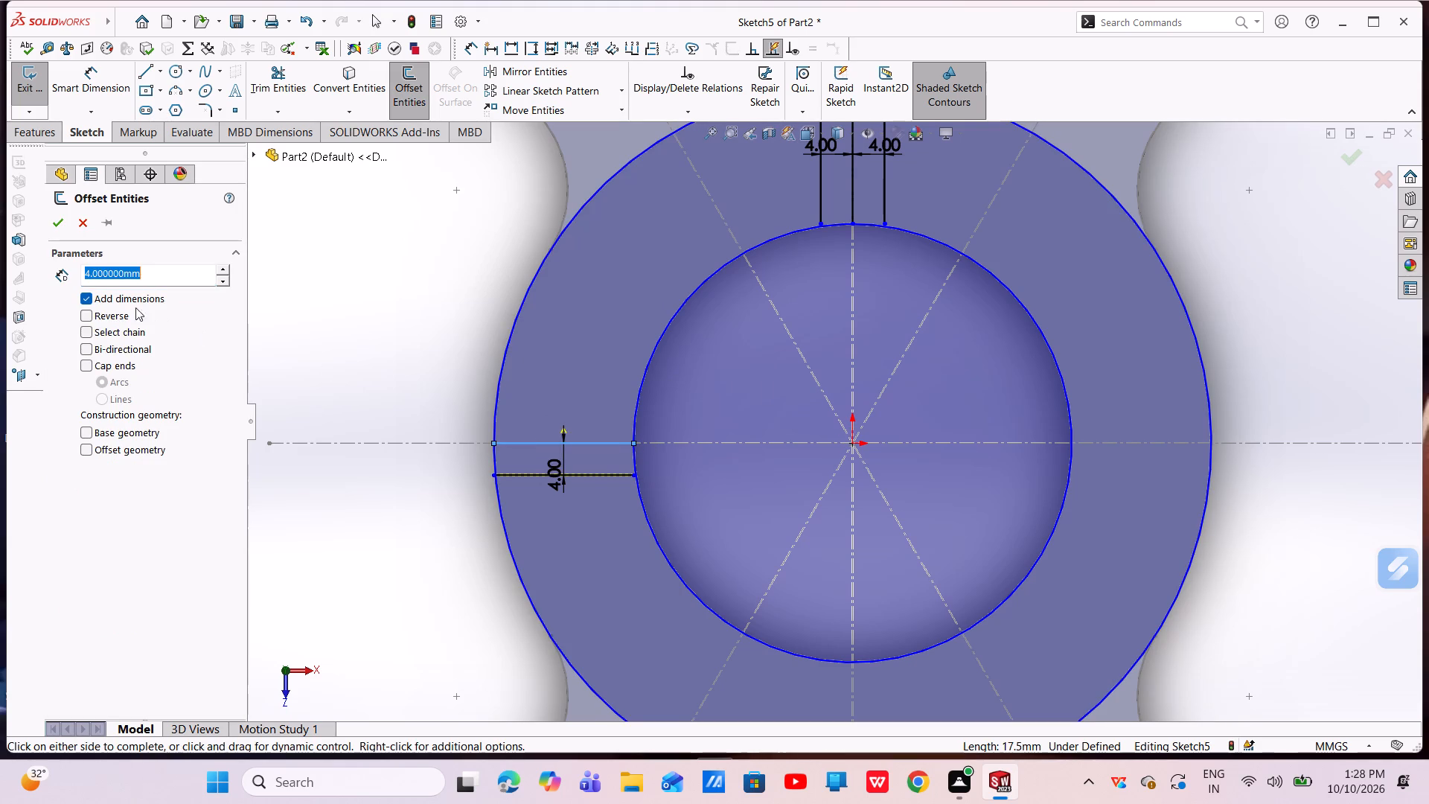
pyautogui.click(84, 314)
pyautogui.click(59, 232)
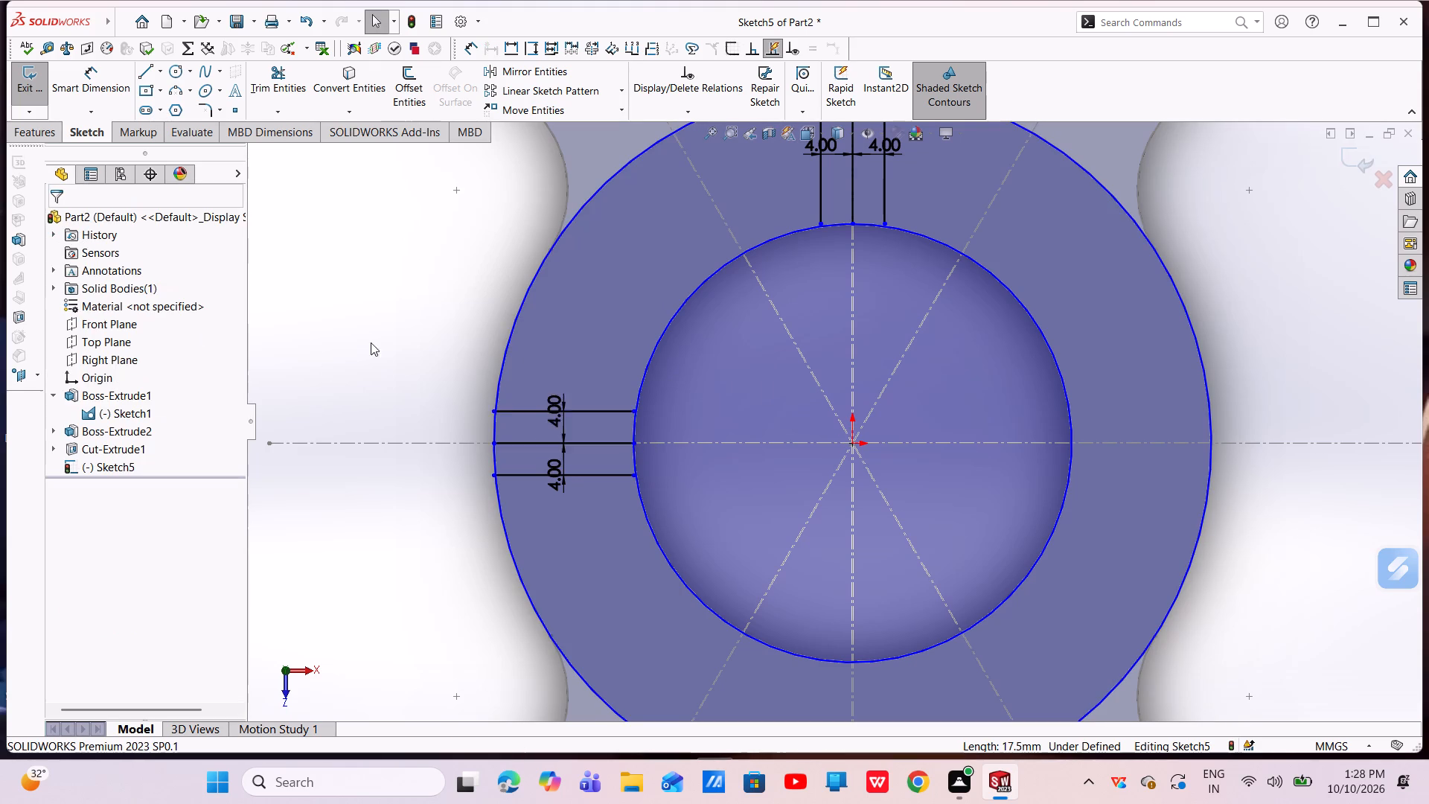
# Sketch a 17.5 mm vertical line from the bottom of the disc circle to the bottom of the bore circle.
pyautogui.scroll(4, 792, 473)
pyautogui.scroll(-4, 922, 531)
pyautogui.scroll(3, 892, 569)
pyautogui.scroll(-2, 892, 571)
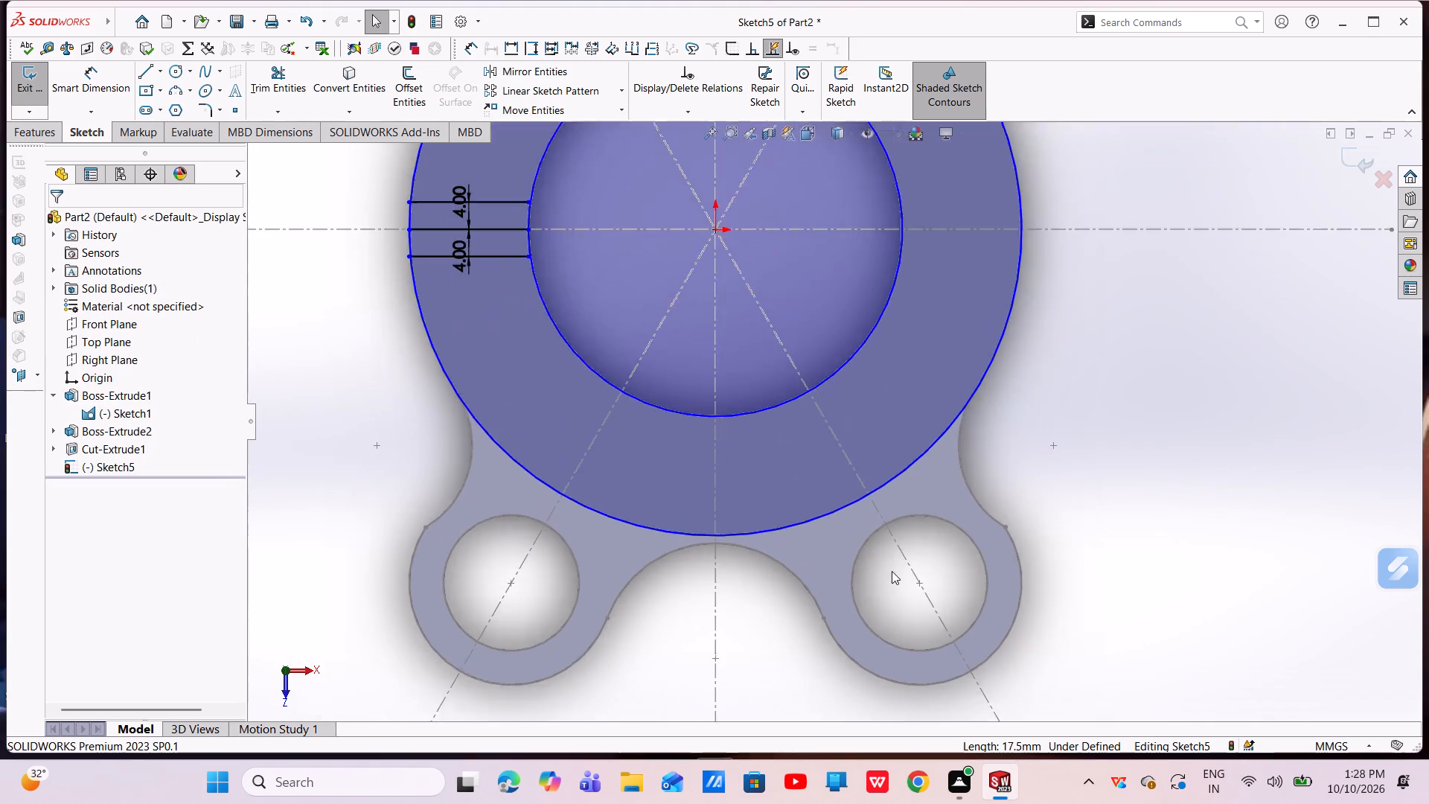
pyautogui.scroll(-1, 892, 571)
pyautogui.click(141, 70)
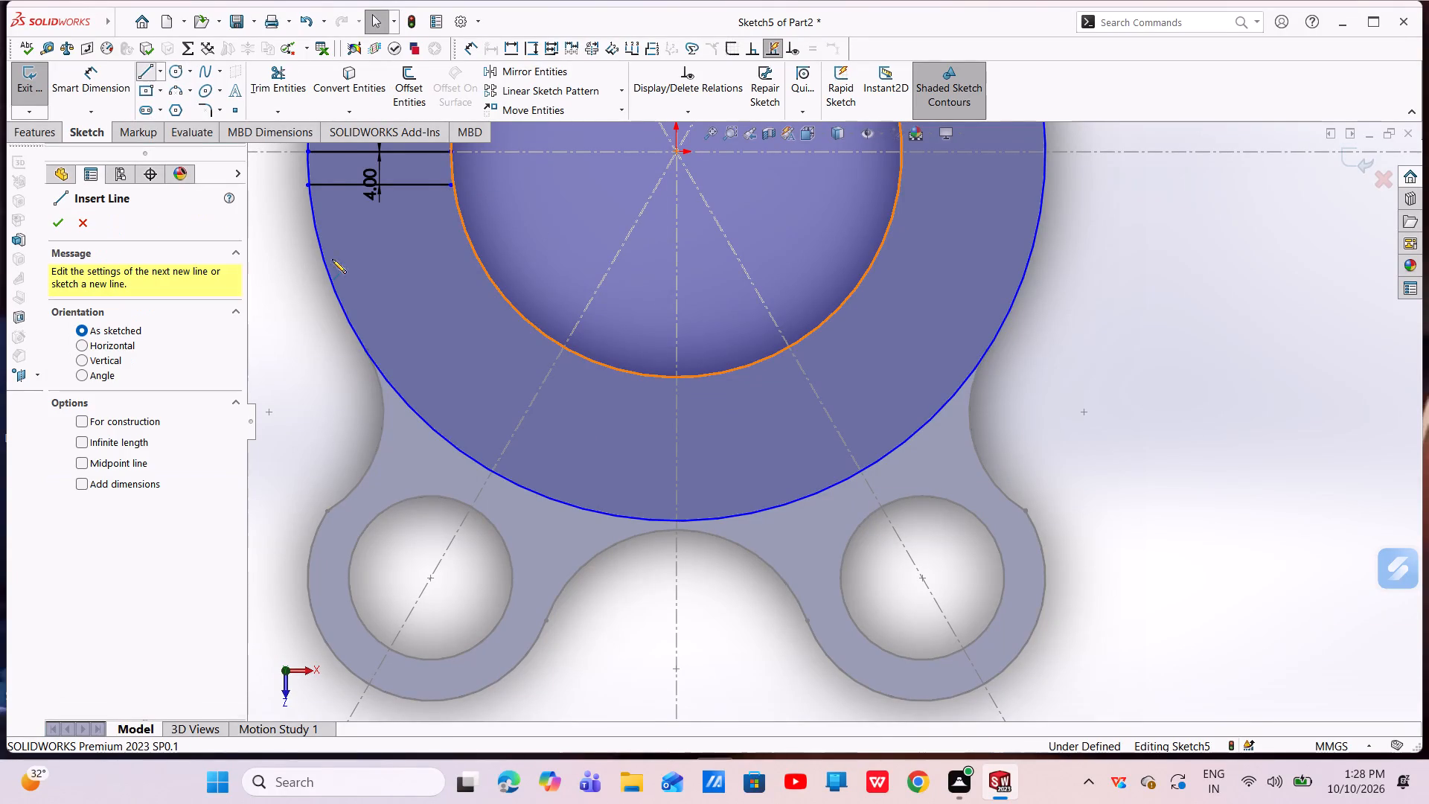
pyautogui.click(677, 521)
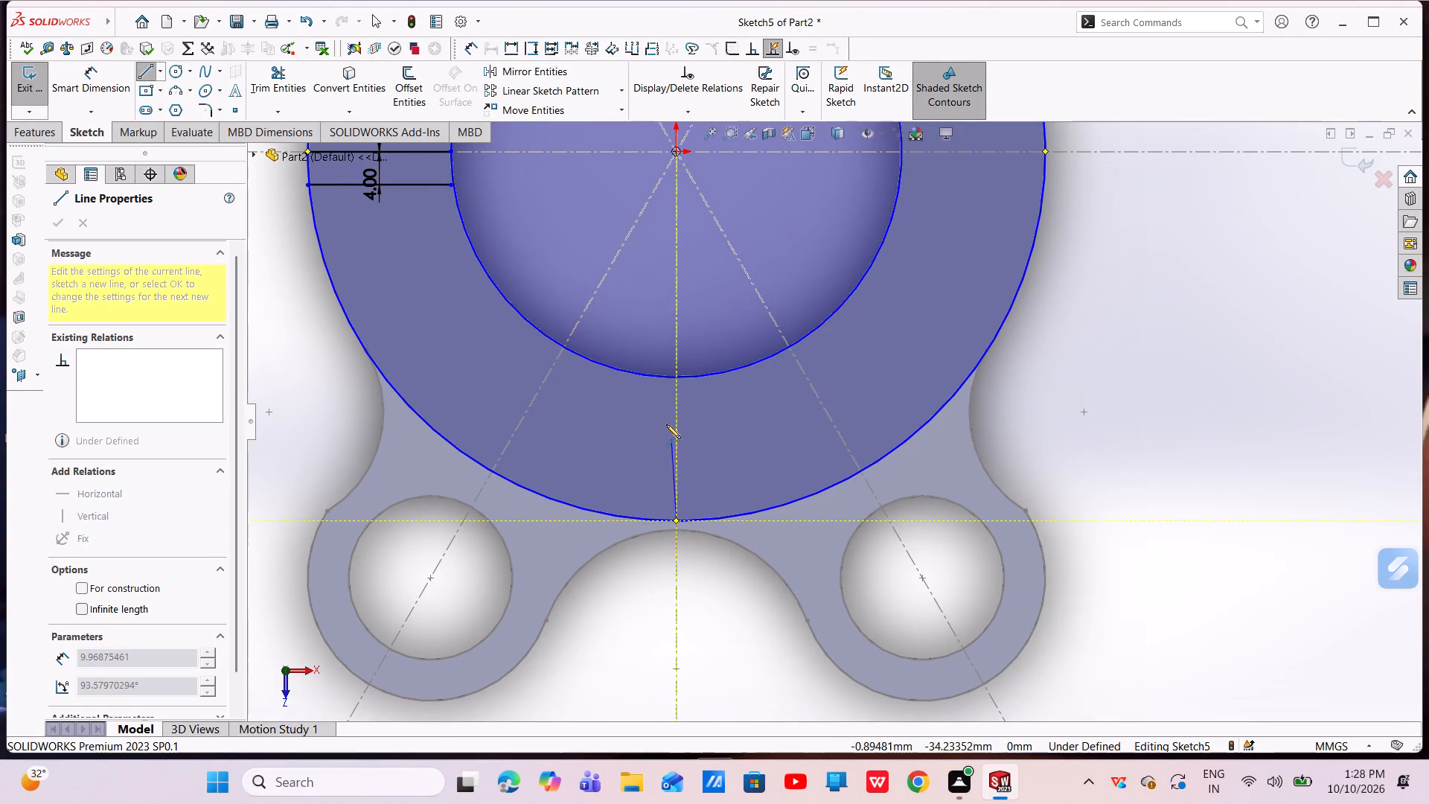
pyautogui.click(678, 377)
pyautogui.press('Escape')
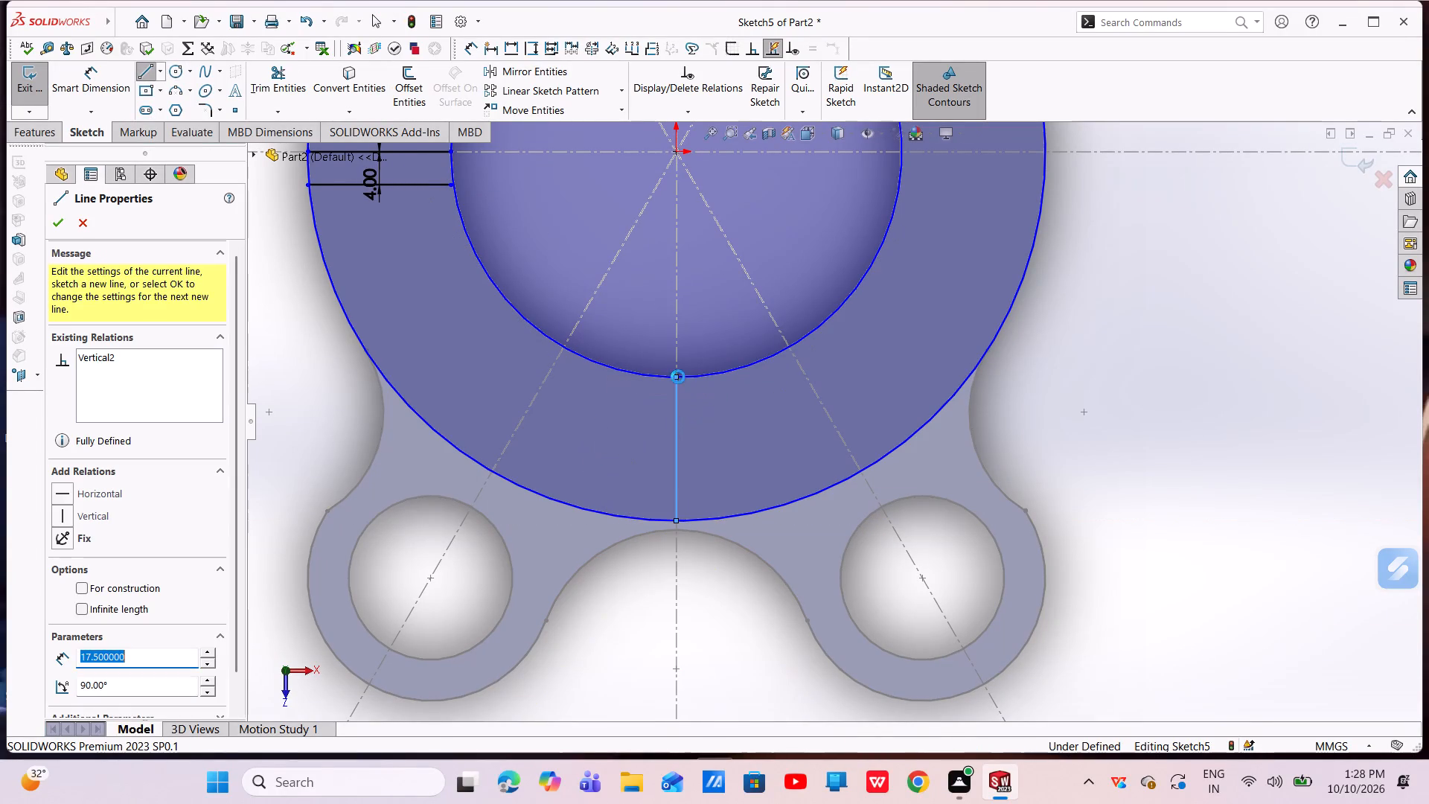
pyautogui.press('Escape')
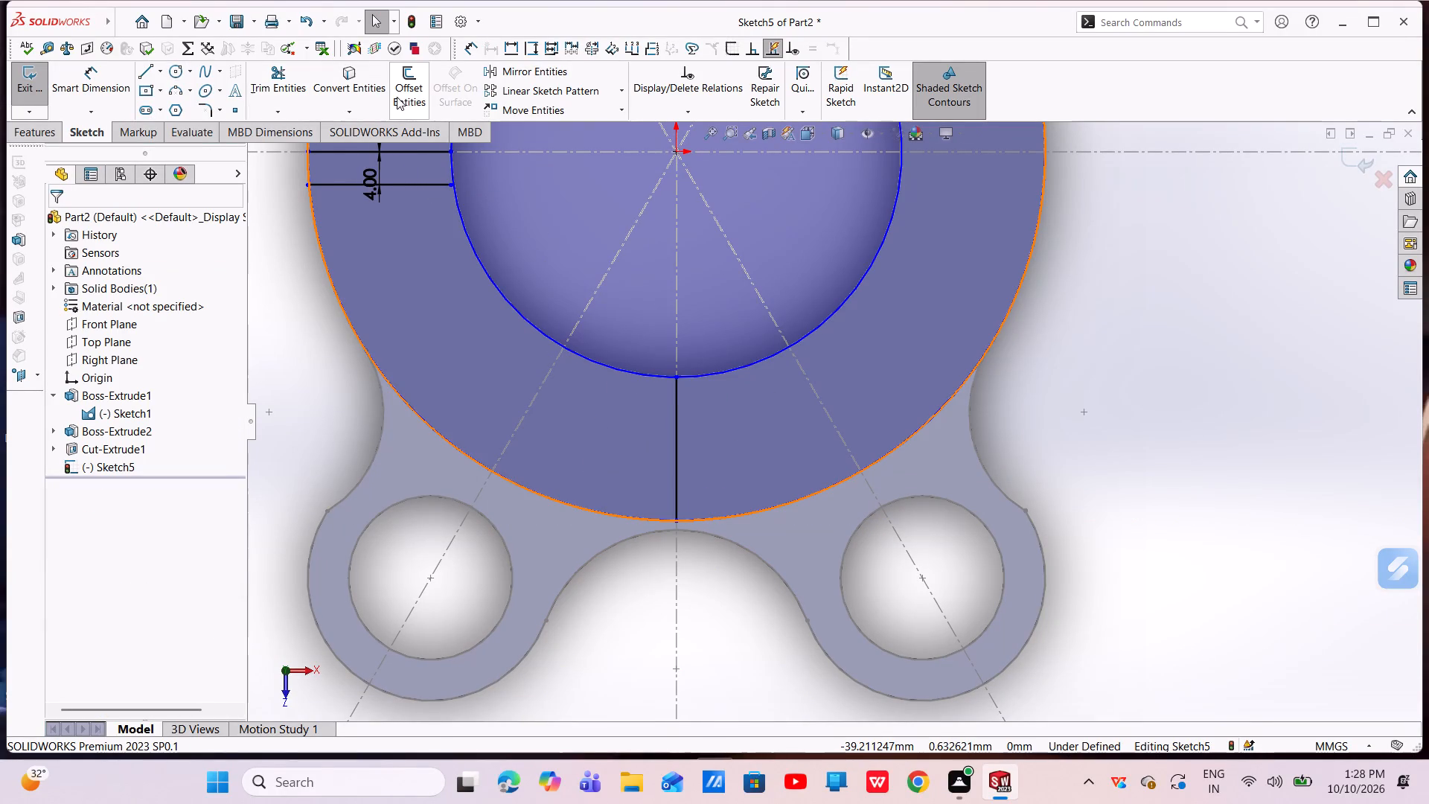
# Offset the bottom vertical line 4 mm to each side, with dimensions, to form the sides of the lower slot.
pyautogui.click(406, 89)
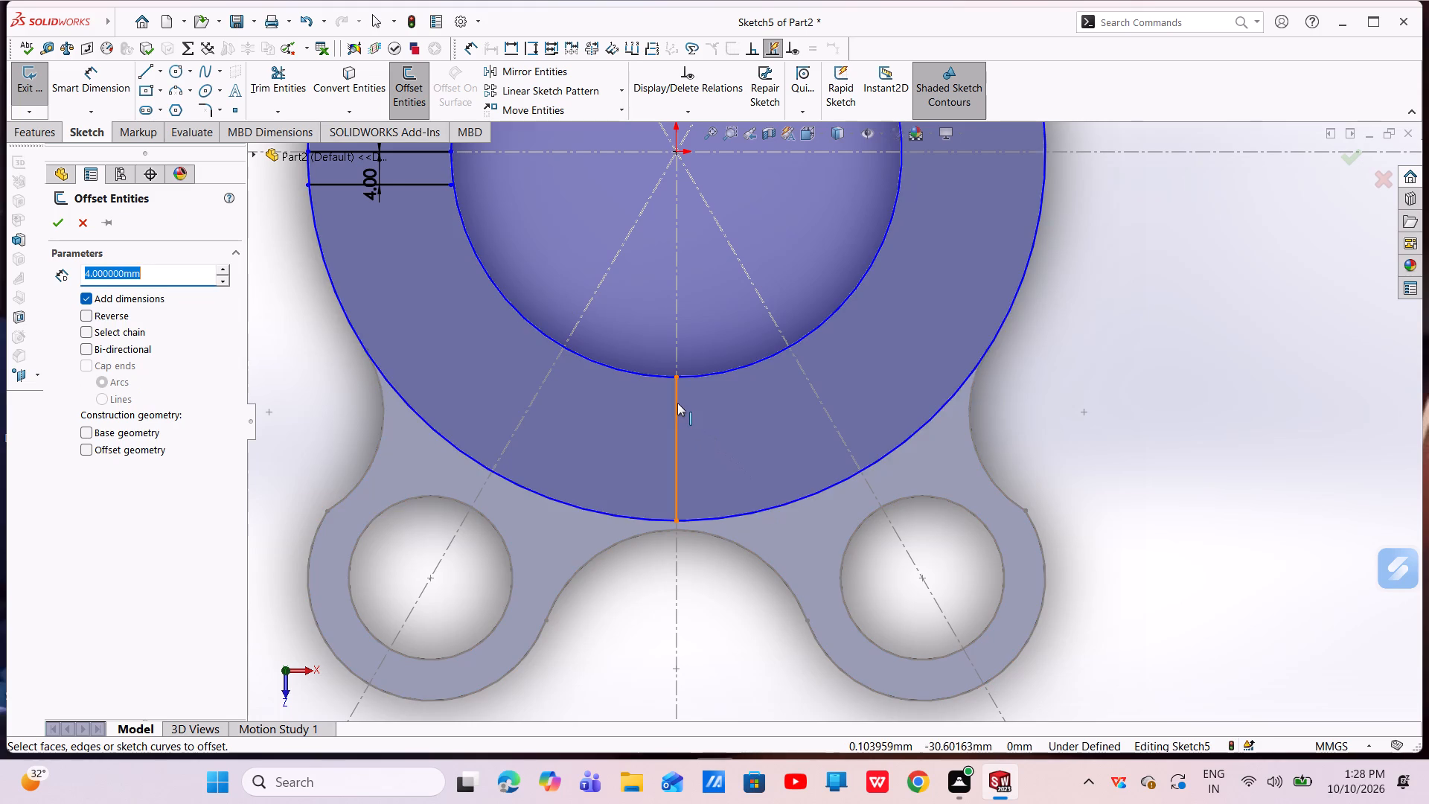
pyautogui.click(677, 403)
pyautogui.rightClick(700, 415)
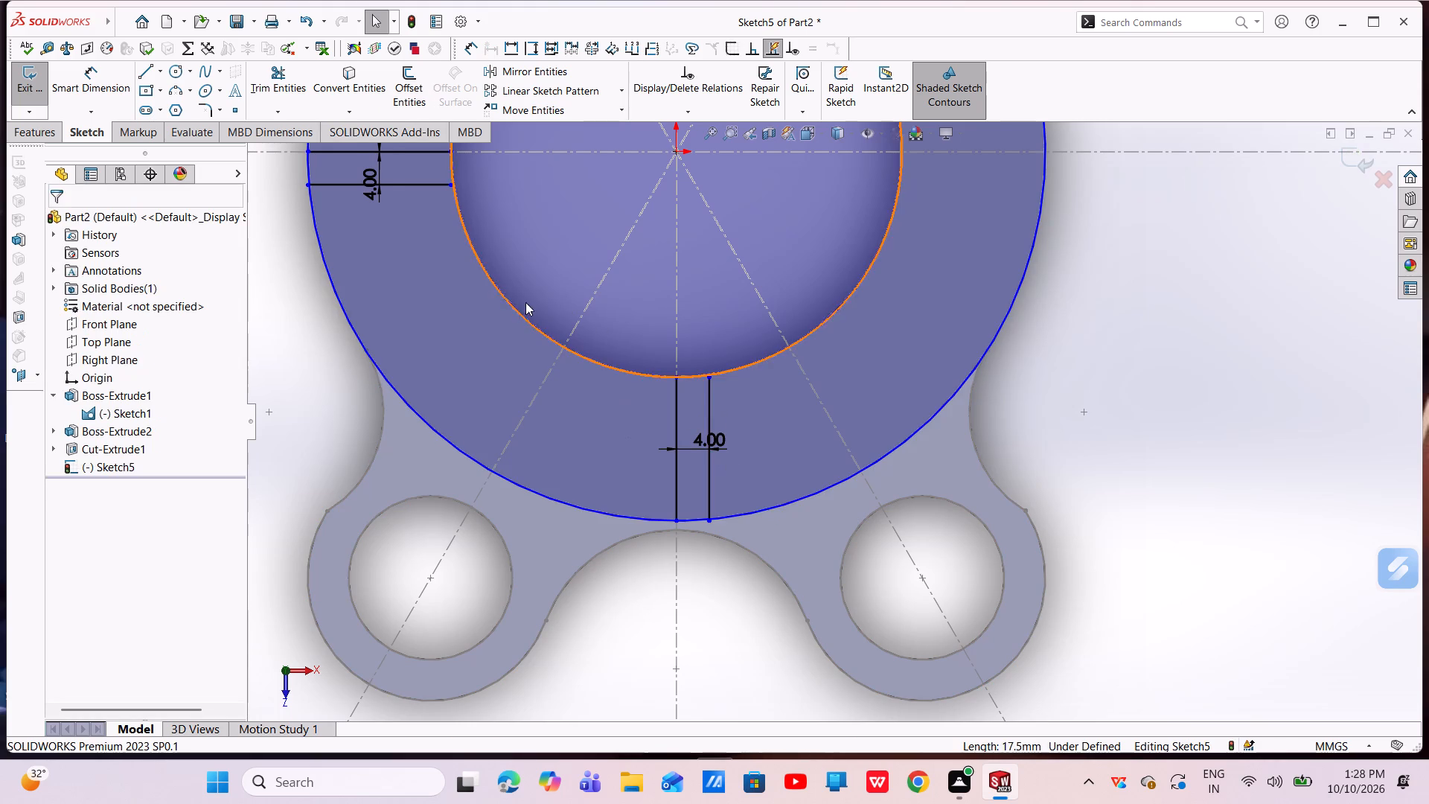
pyautogui.click(421, 86)
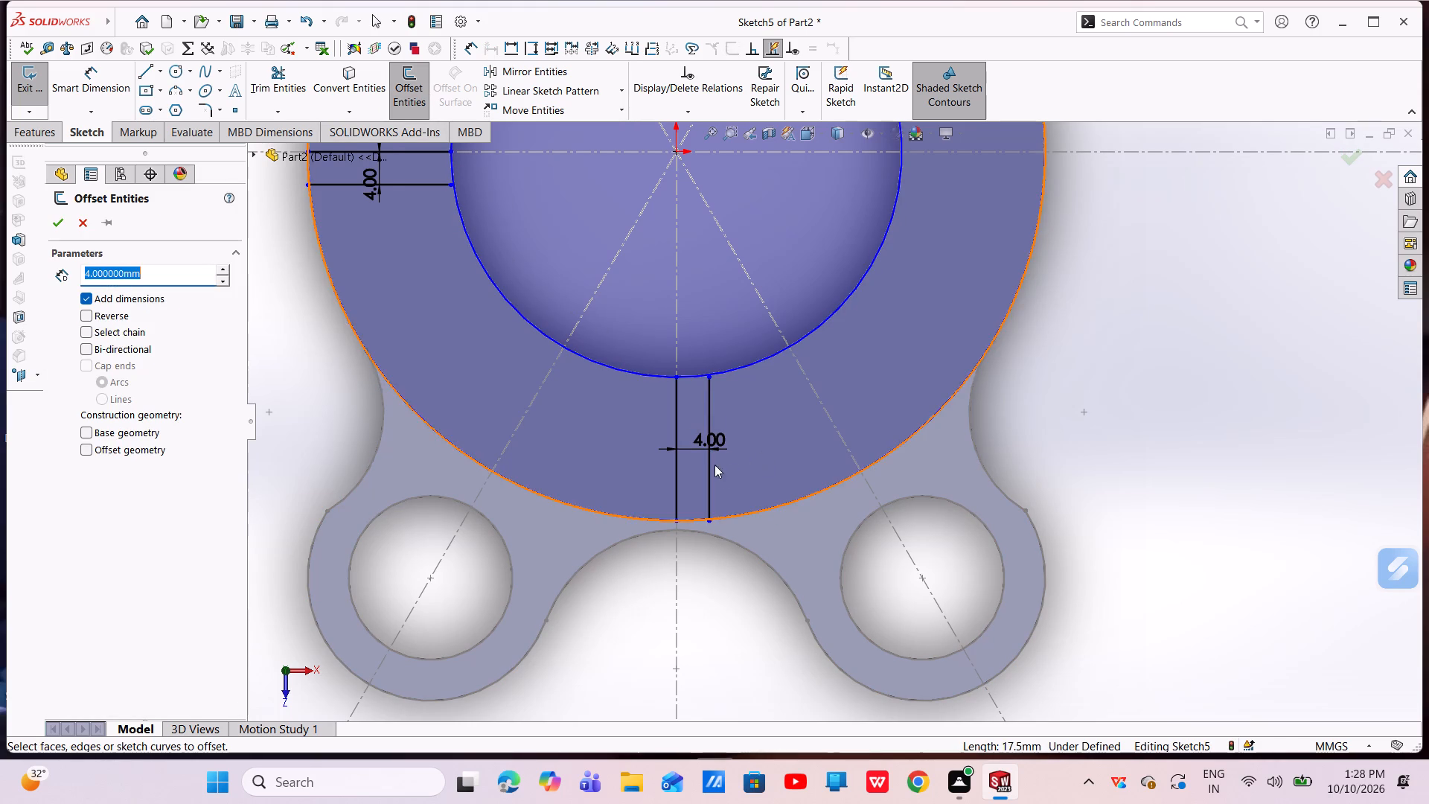
pyautogui.click(674, 471)
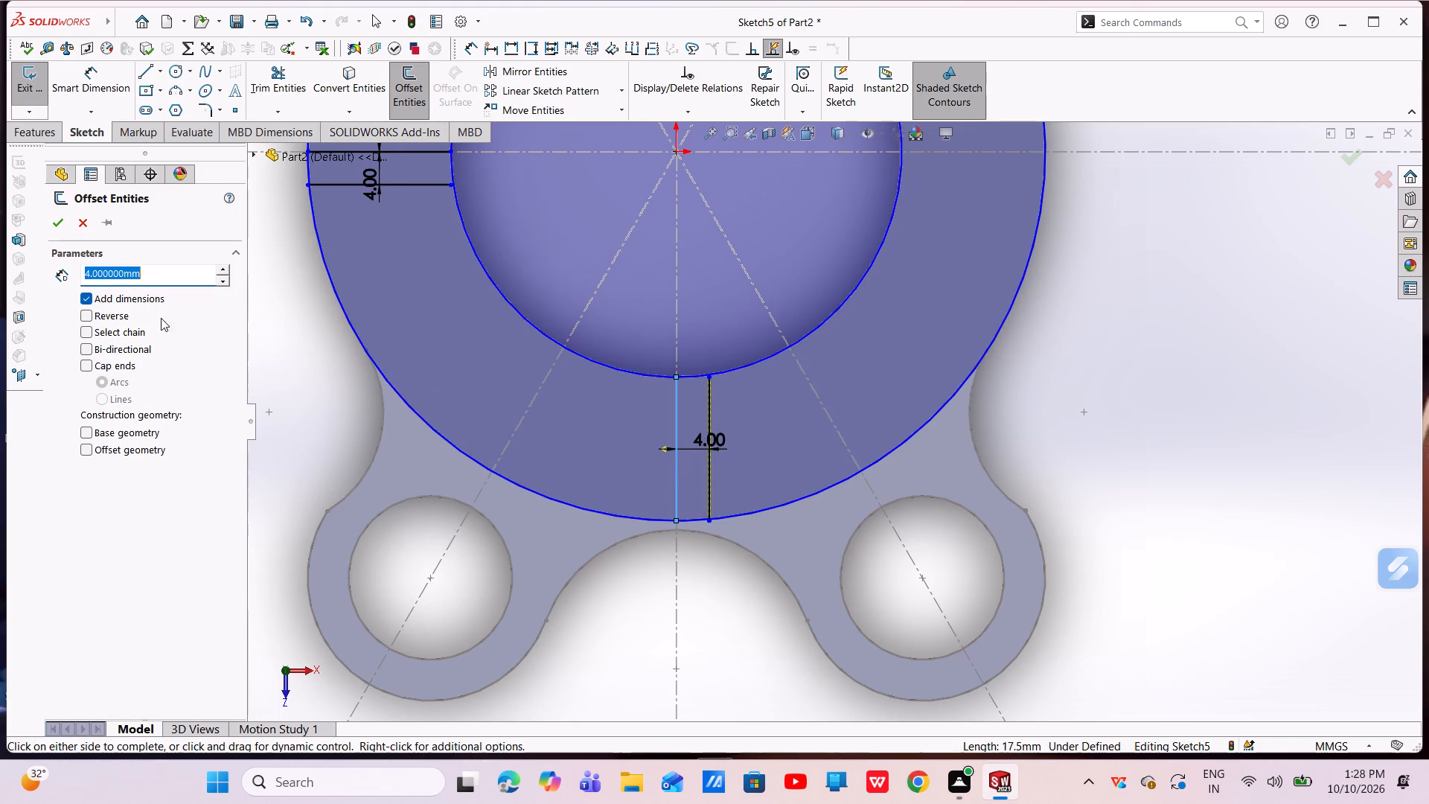
pyautogui.click(93, 313)
pyautogui.click(61, 223)
pyautogui.press('Escape')
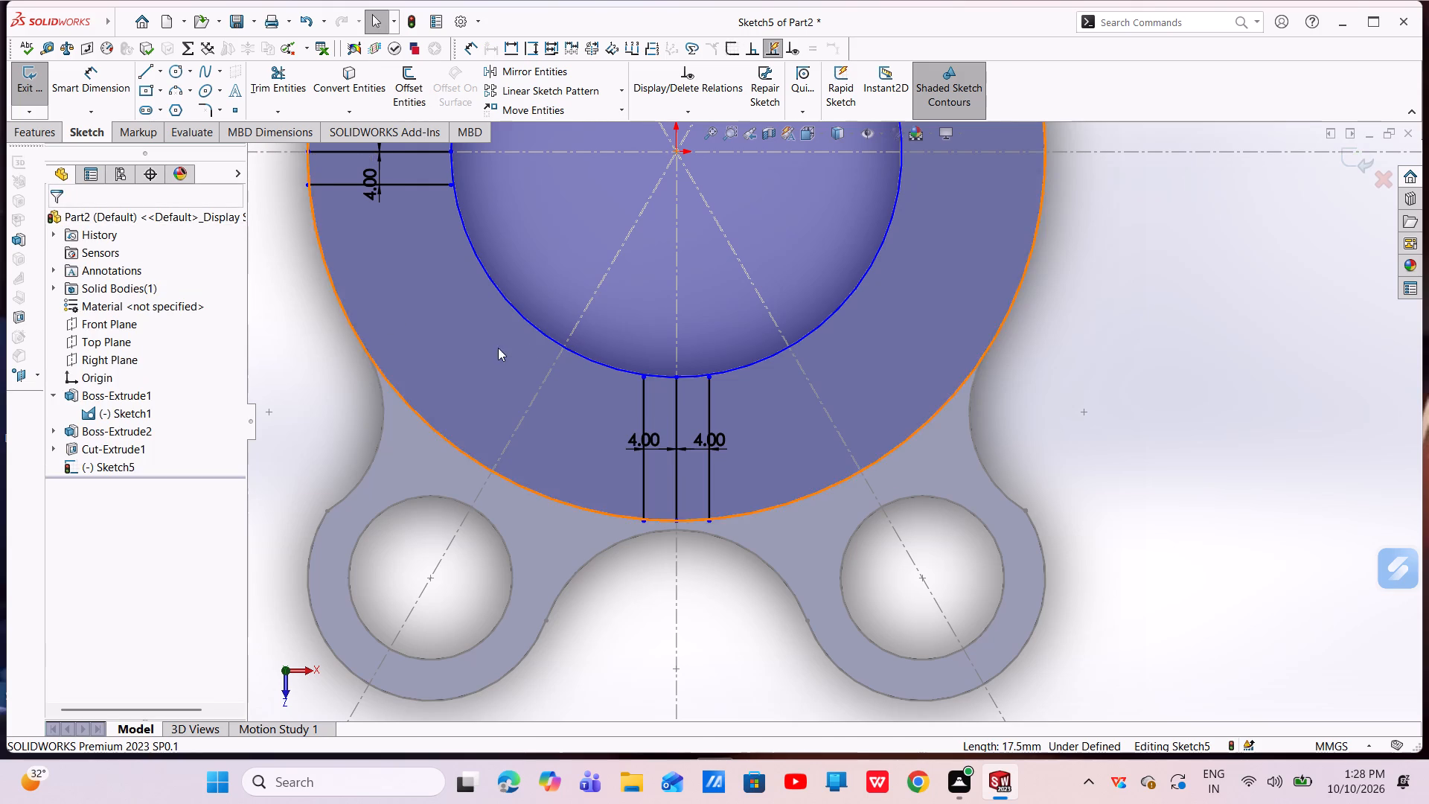
# Sketch a 17.5 mm horizontal line from the rightmost point of the bore circle to the rightmost point of the disc circle.
pyautogui.scroll(4, 691, 354)
pyautogui.scroll(-4, 836, 235)
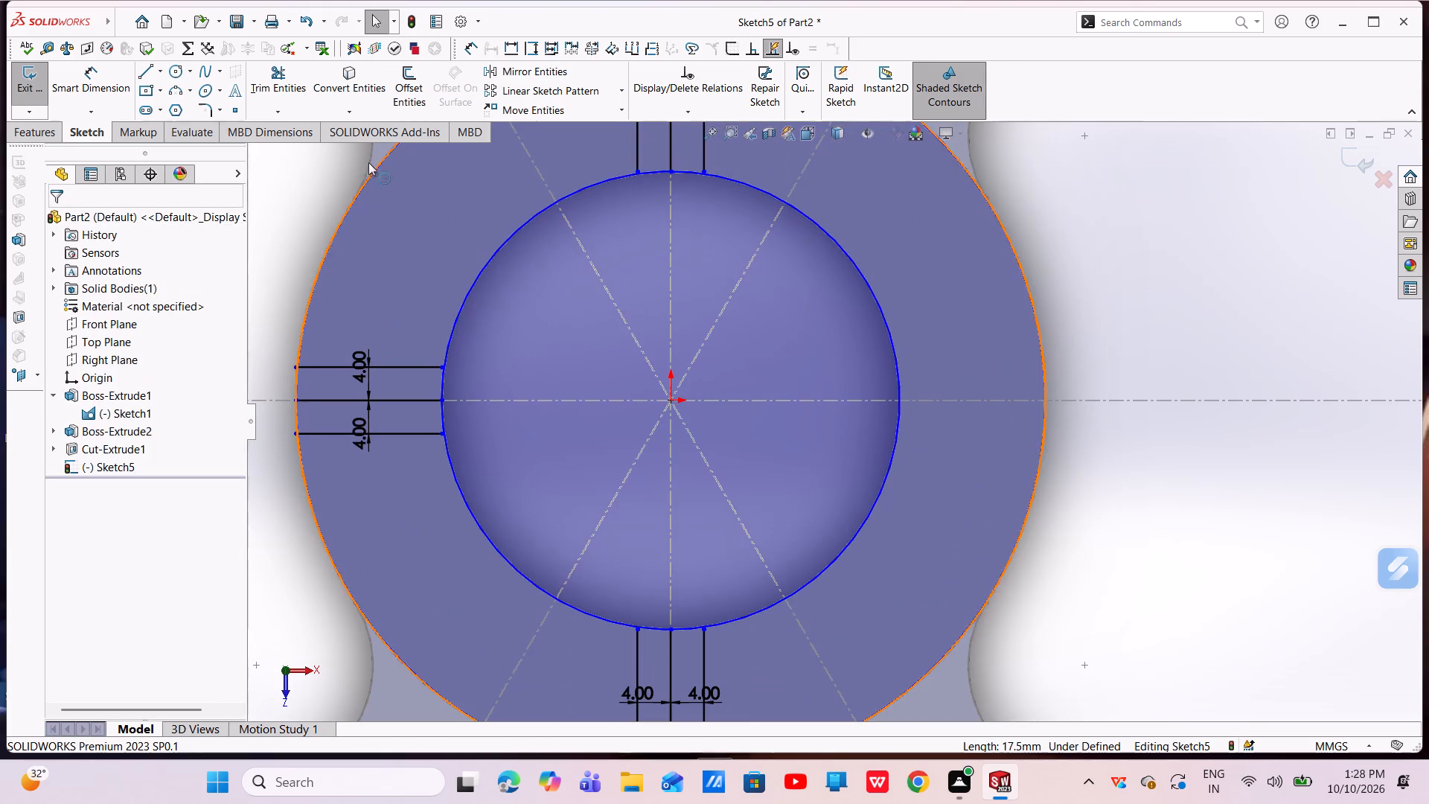
pyautogui.click(150, 73)
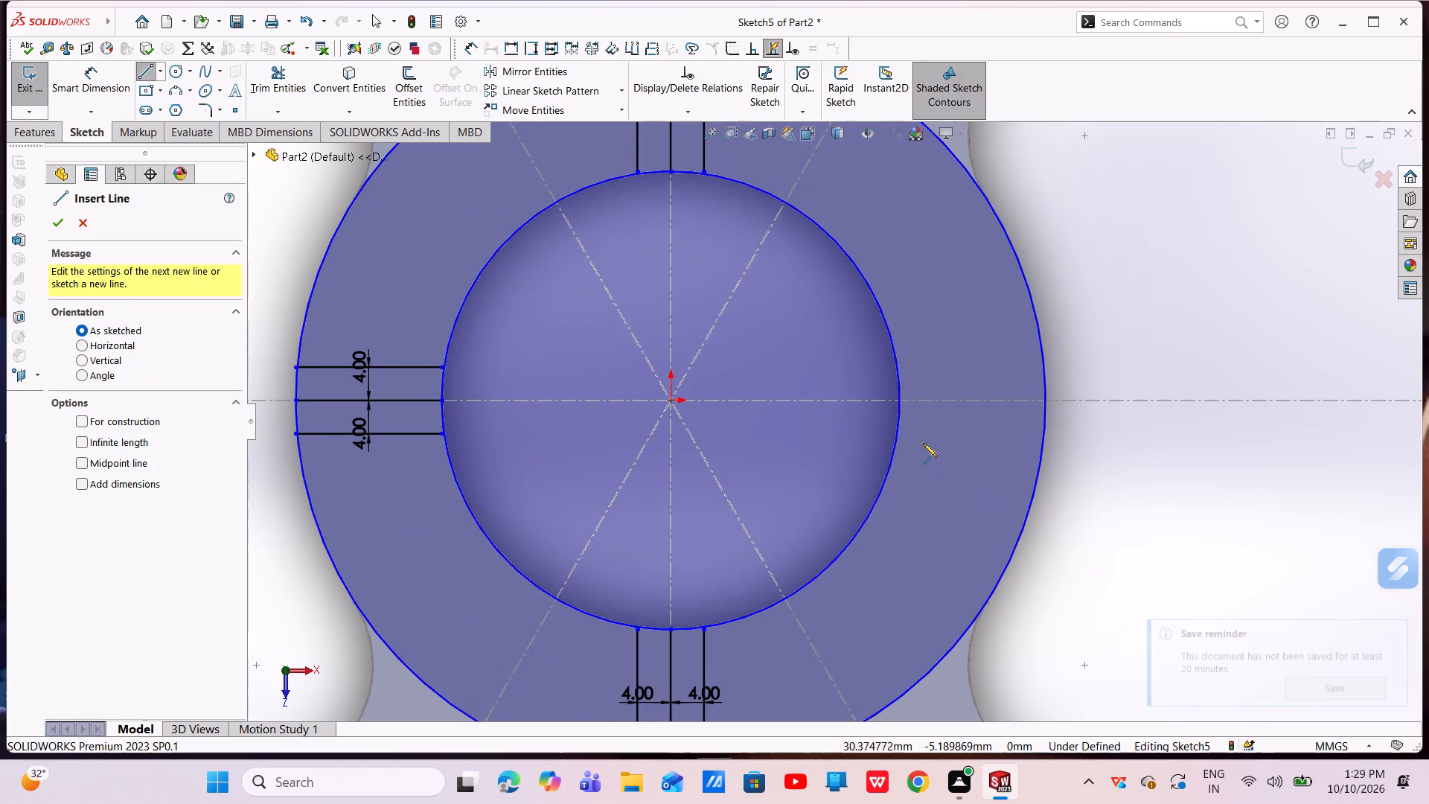
pyautogui.click(895, 403)
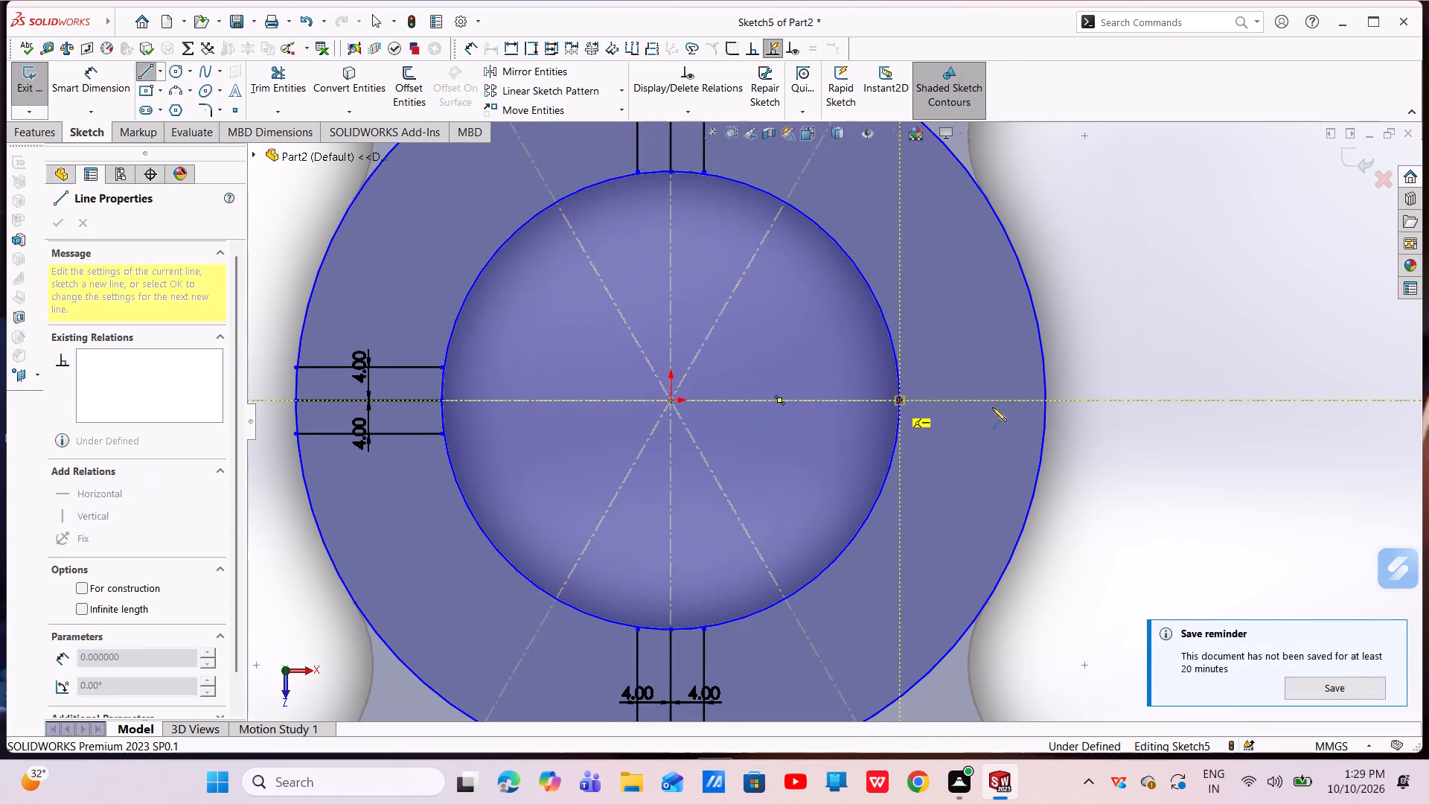
pyautogui.click(1045, 403)
pyautogui.press('Escape')
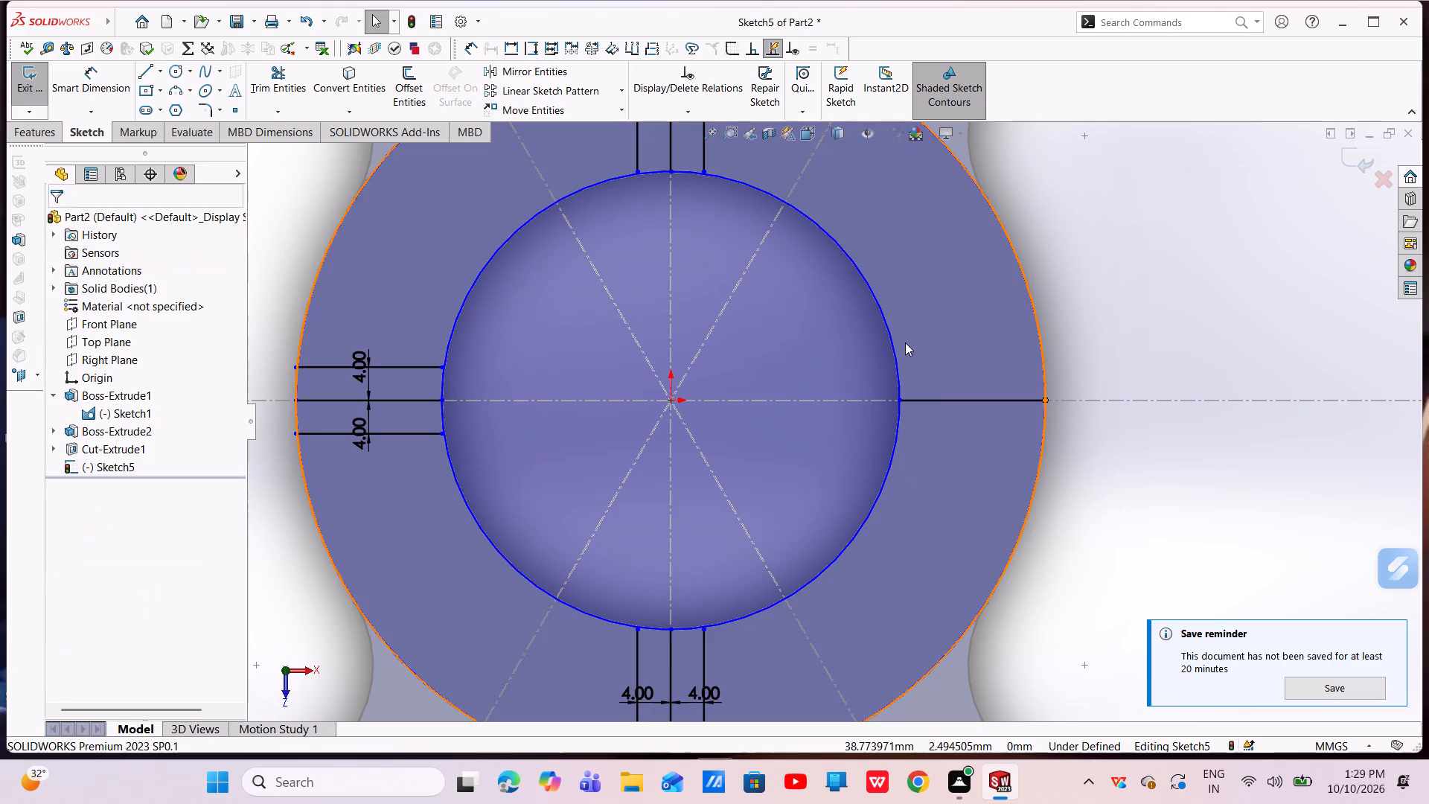
# Offset the right horizontal line 4 mm to each side, with dimensions, to form the sides of the right slot.
pyautogui.click(415, 91)
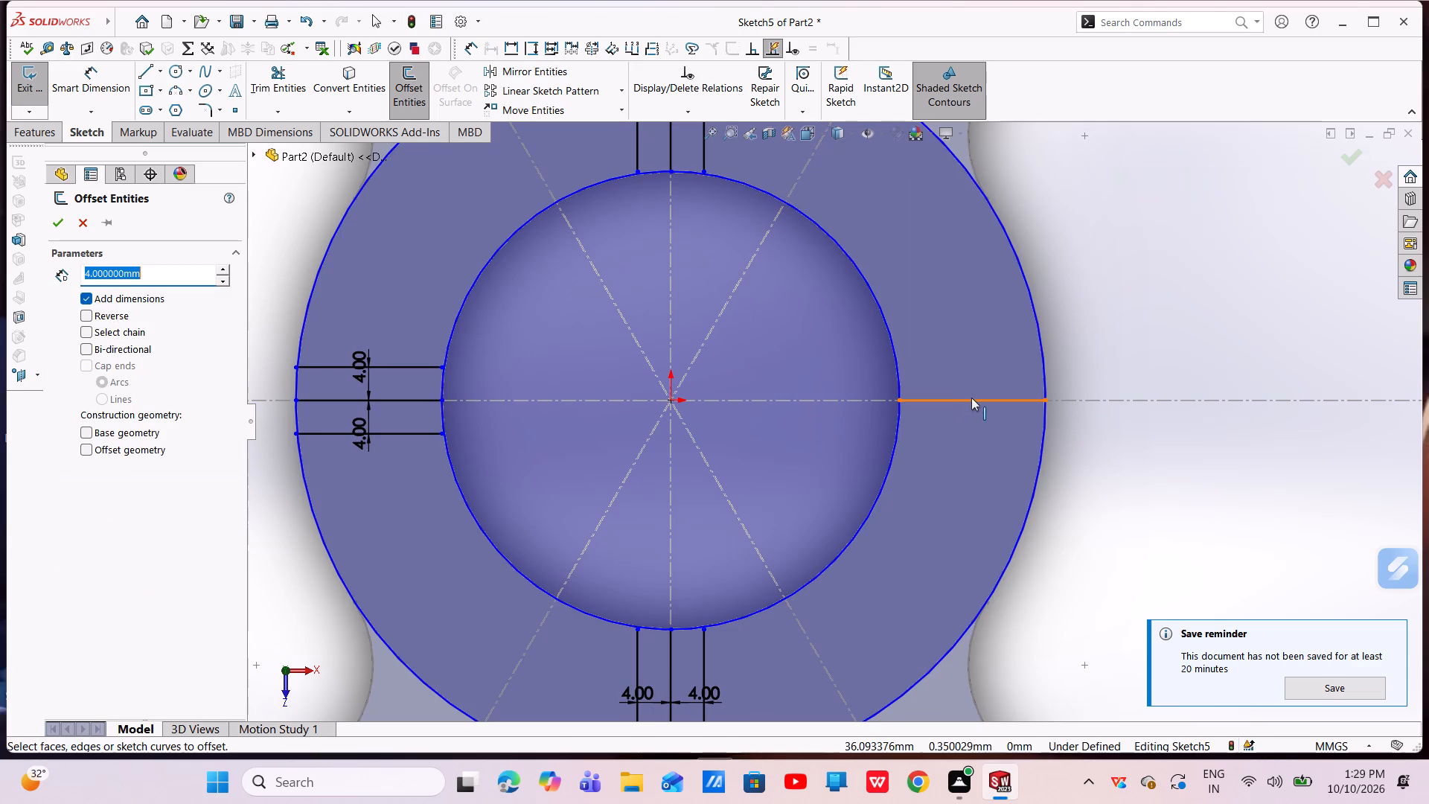
pyautogui.click(971, 398)
pyautogui.rightClick(959, 428)
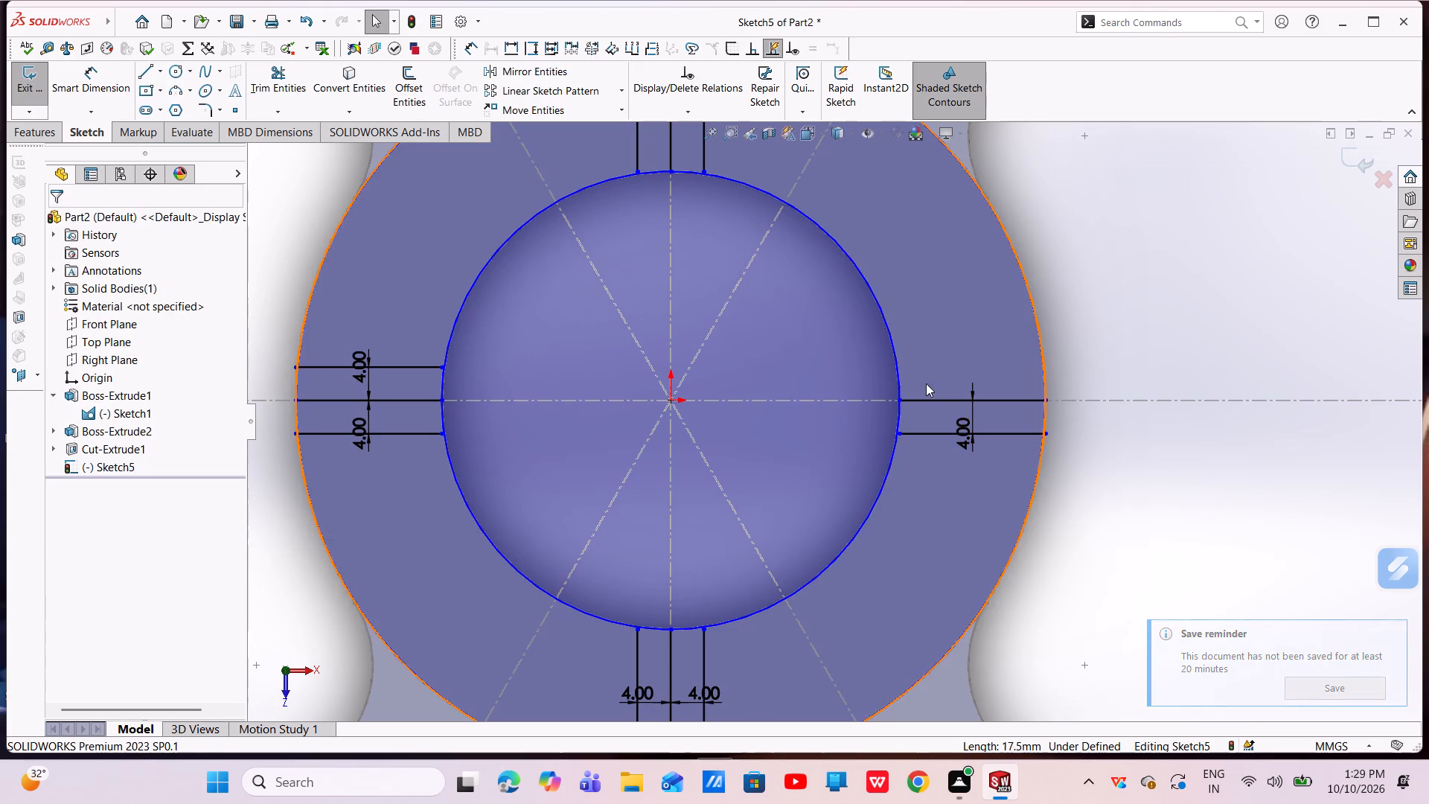
pyautogui.click(930, 401)
pyautogui.press('Escape')
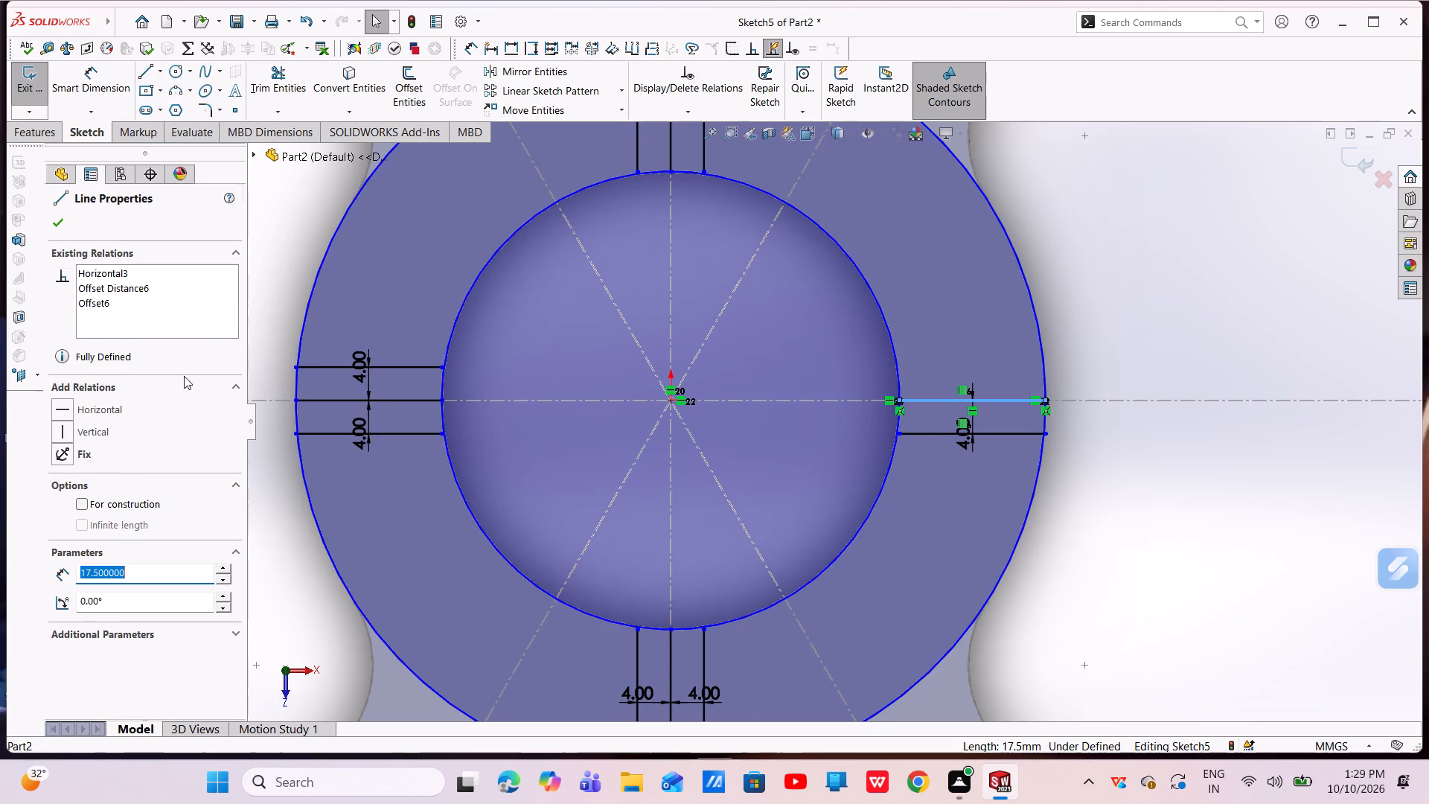
pyautogui.press('Escape')
pyautogui.click(1000, 398)
pyautogui.press('Escape')
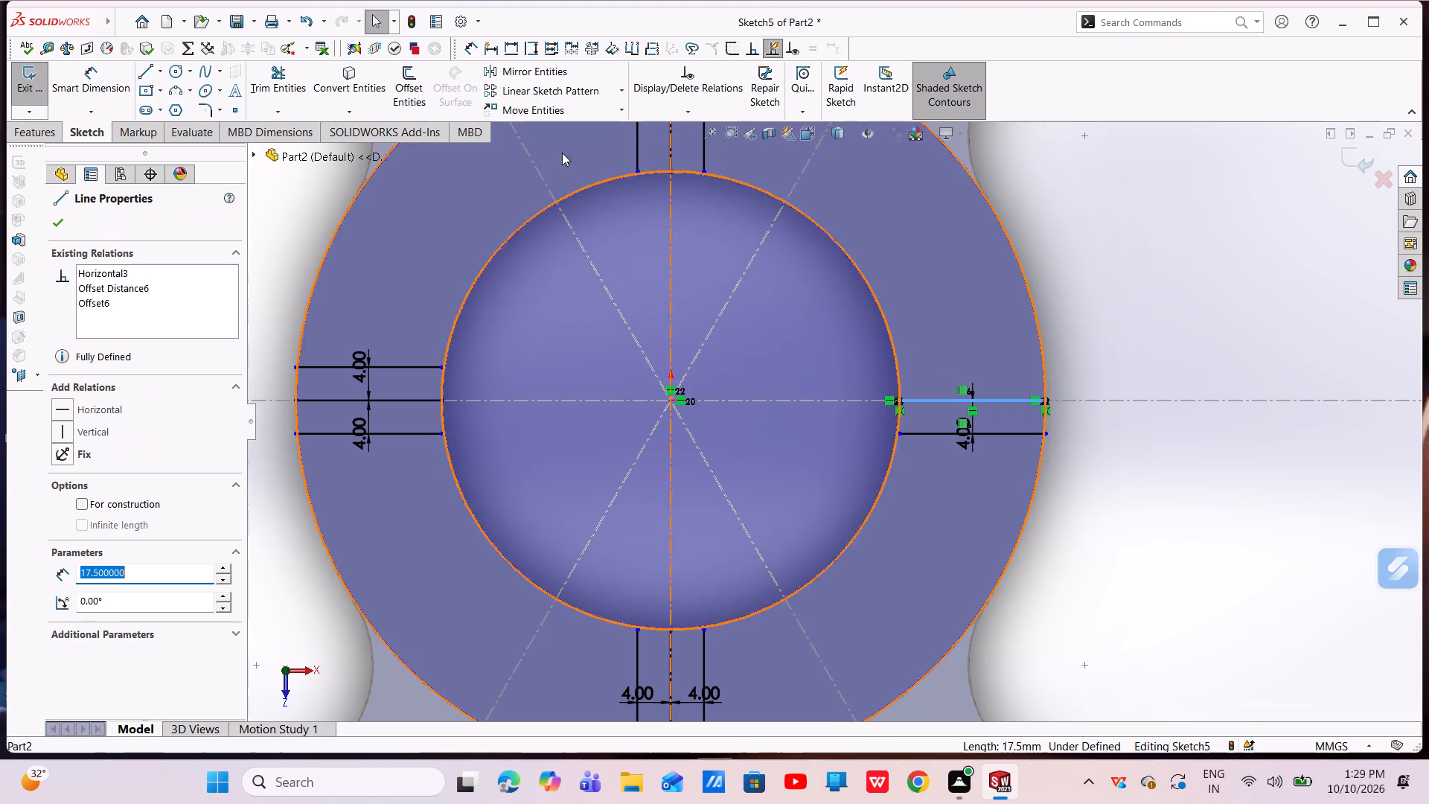
pyautogui.click(428, 82)
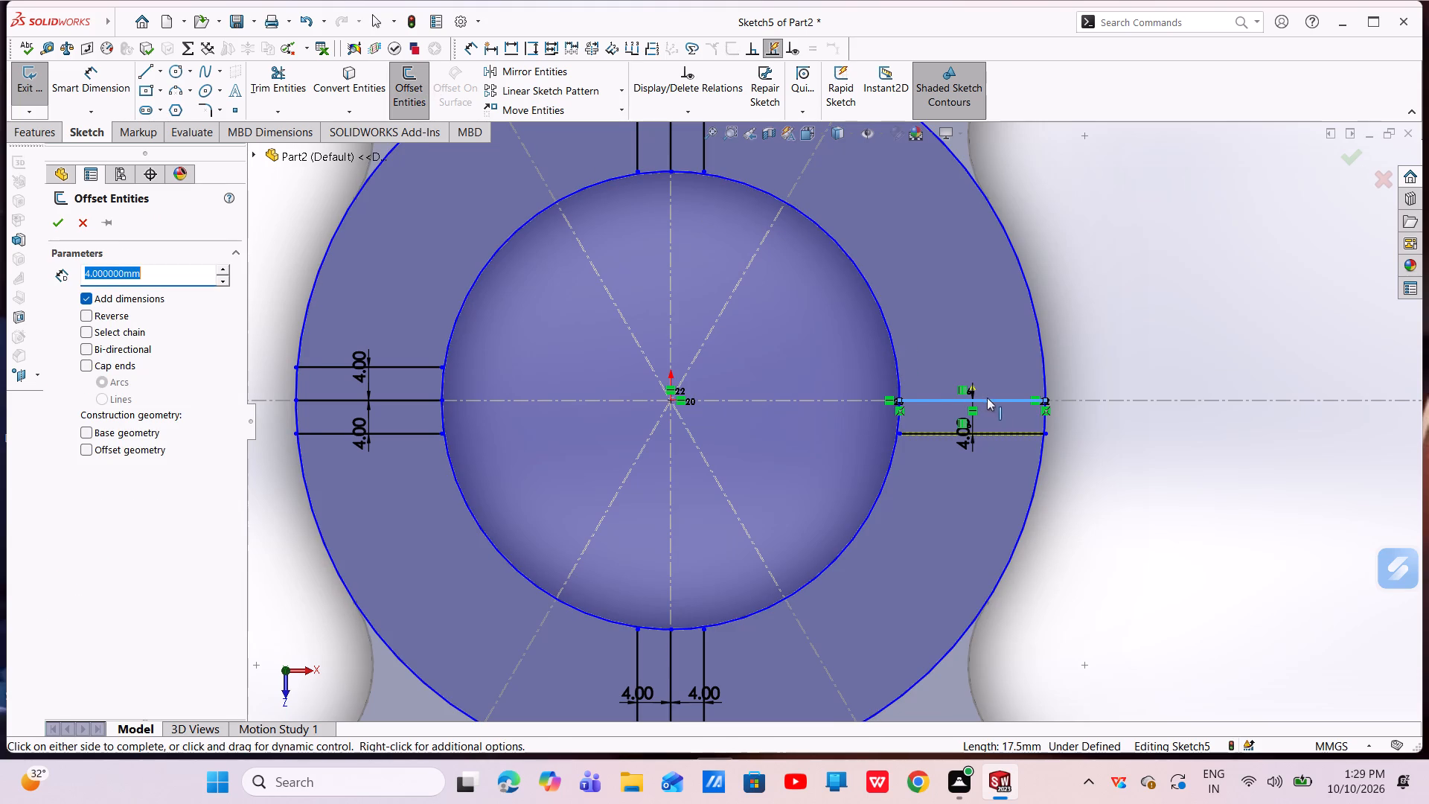
pyautogui.click(89, 313)
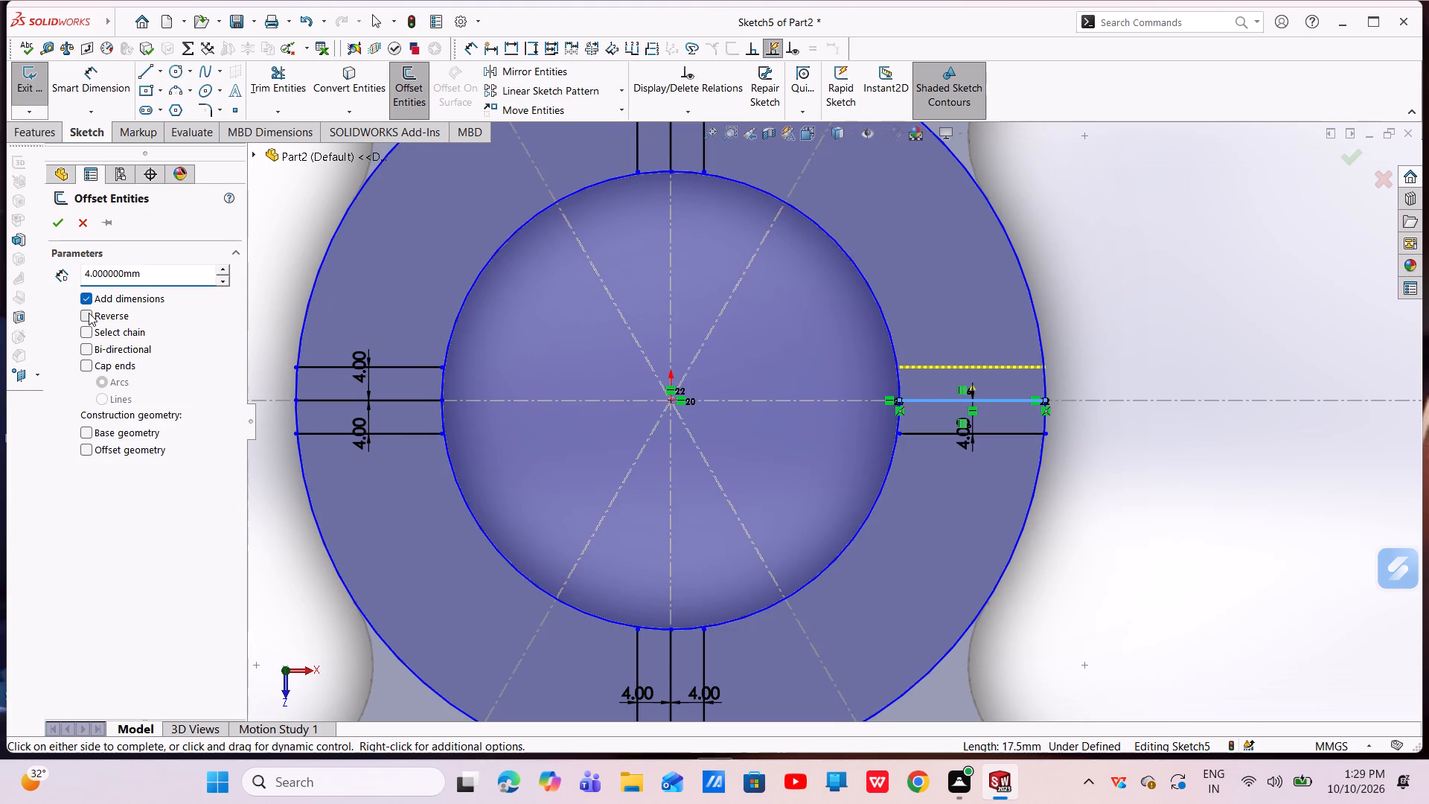
pyautogui.click(56, 225)
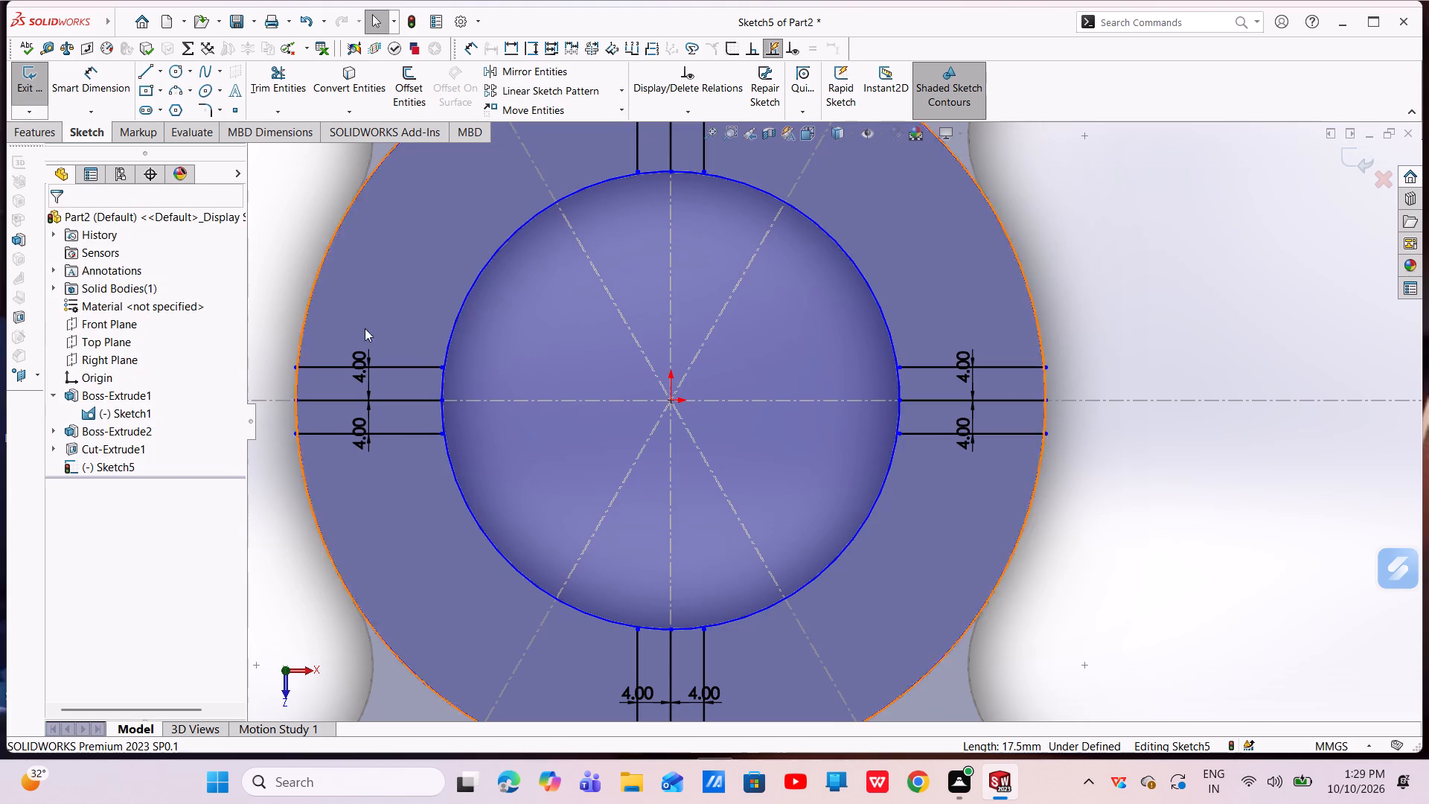
pyautogui.press('Escape')
pyautogui.press('Escape')
# Delete the centre lines of the right and top slots, keeping their offset side lines.
pyautogui.scroll(3, 910, 418)
pyautogui.scroll(-2, 949, 394)
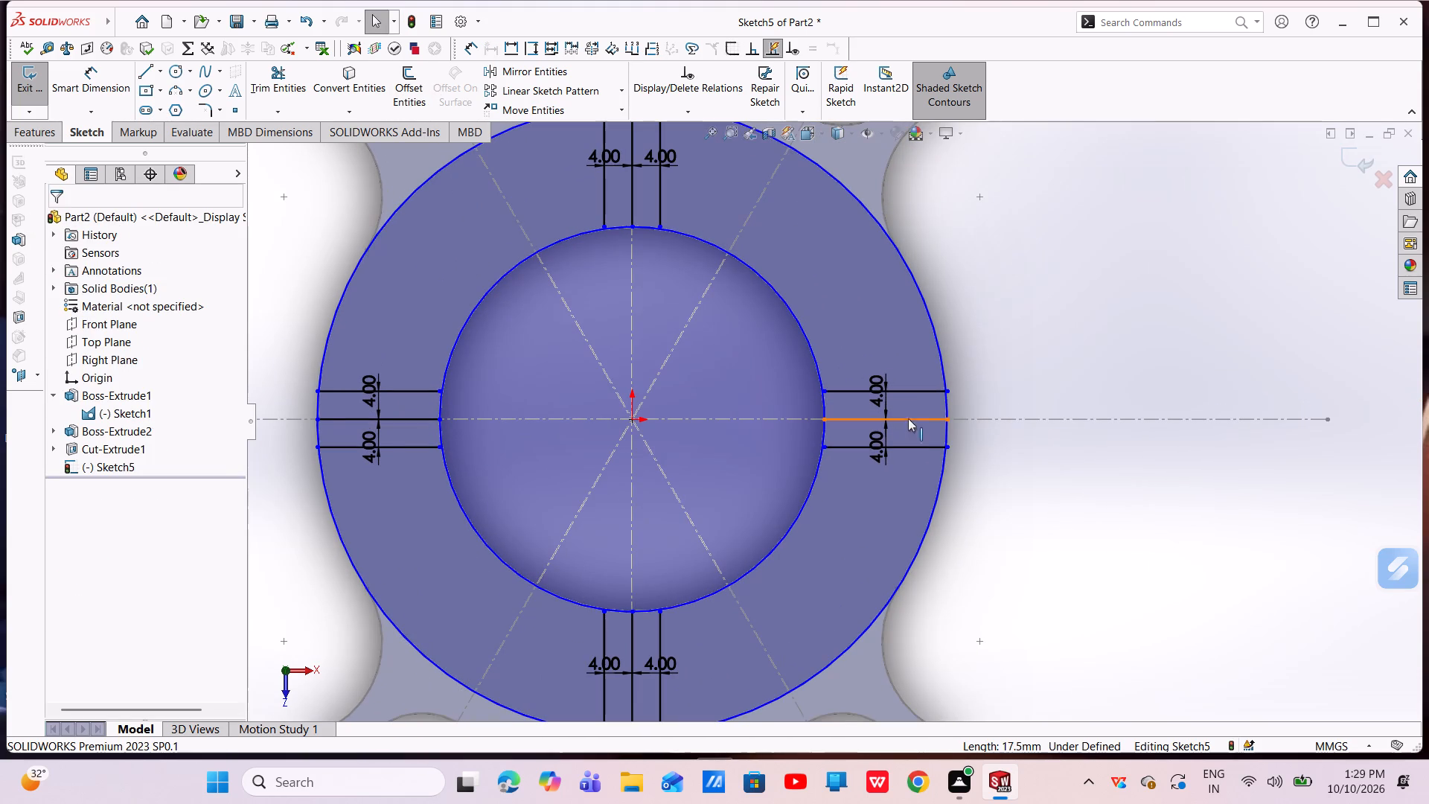
pyautogui.click(908, 418)
pyautogui.rightClick(908, 418)
pyautogui.click(939, 635)
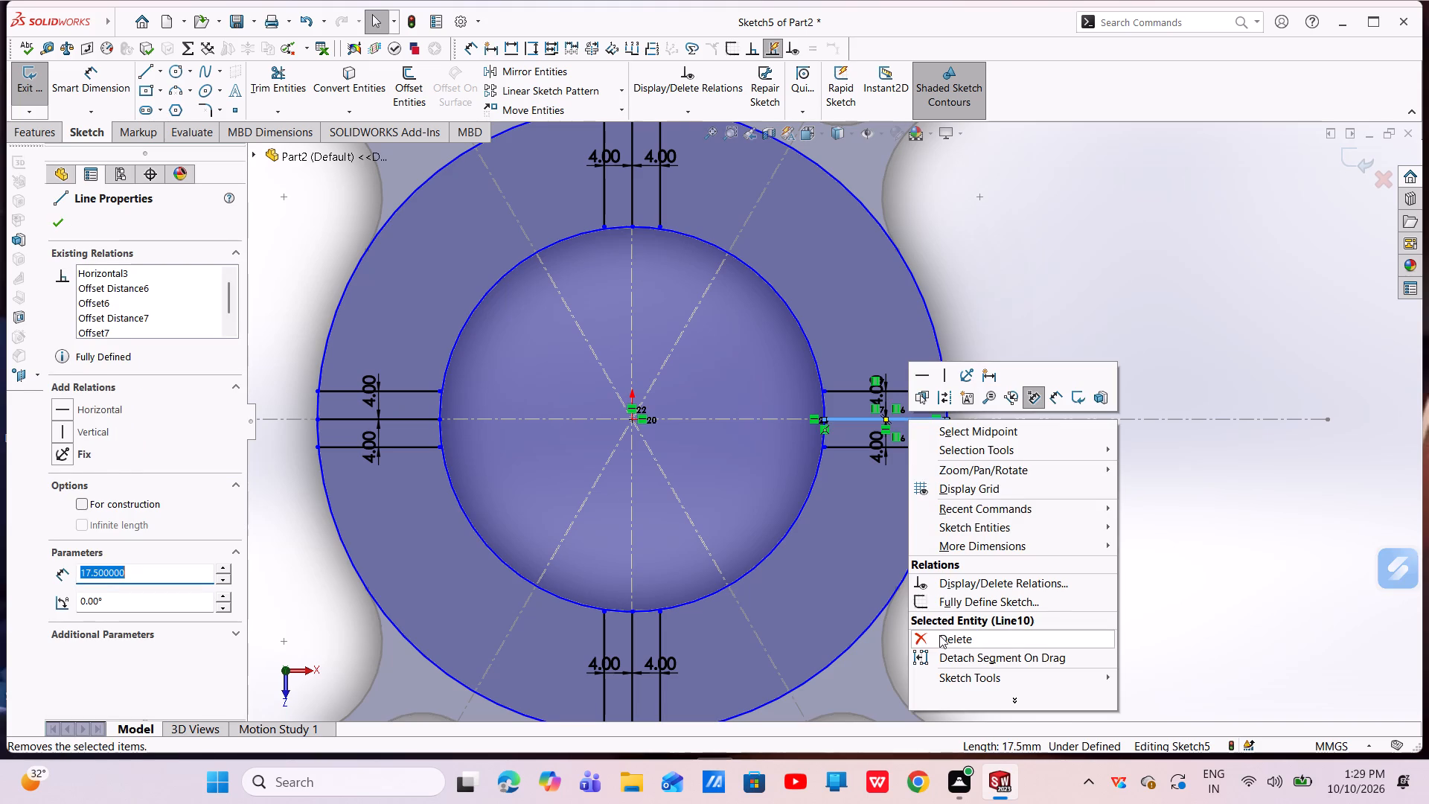
pyautogui.click(630, 203)
pyautogui.rightClick(630, 203)
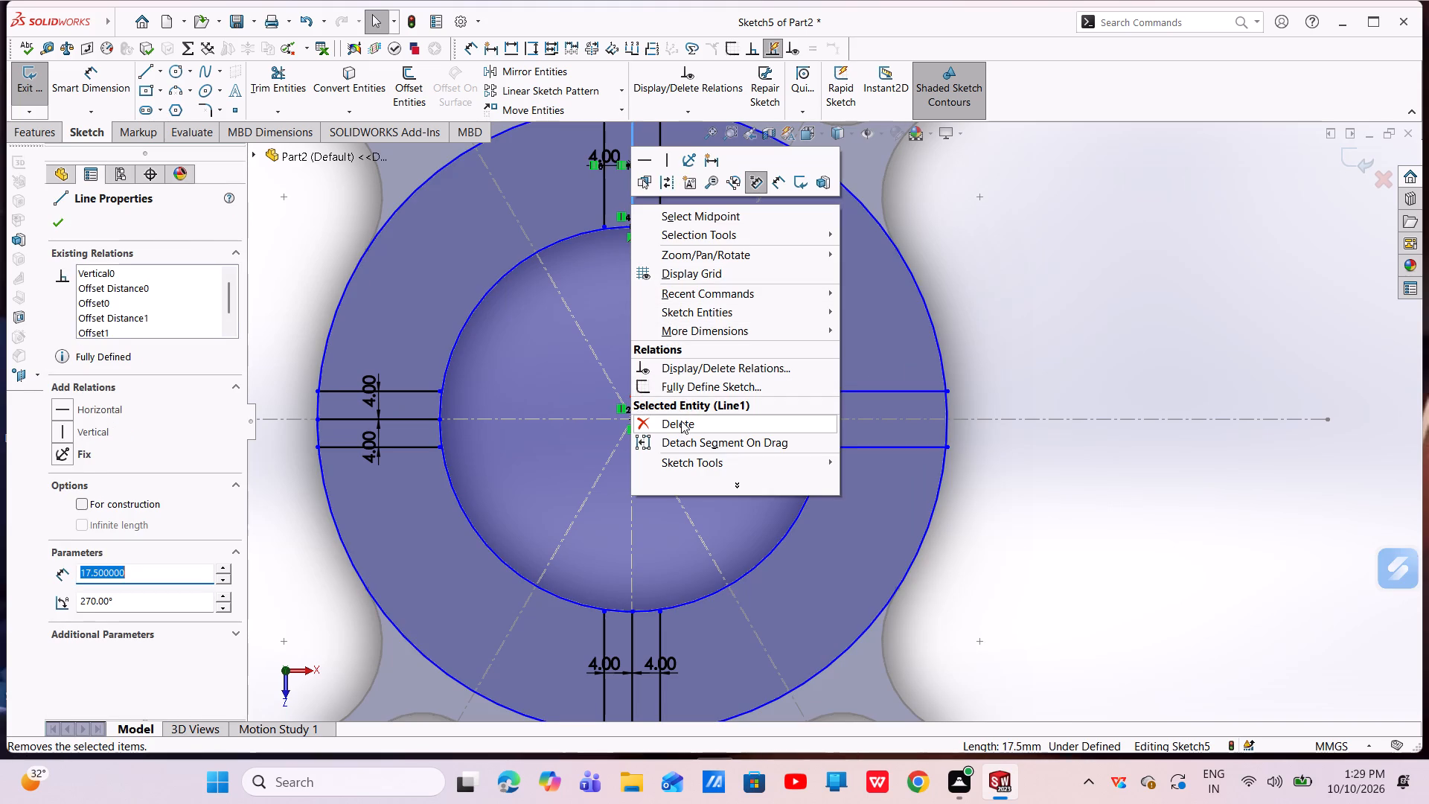
pyautogui.click(681, 421)
# Delete the centre lines of the left and bottom slots, keeping their offset side lines.
pyautogui.scroll(-2, 301, 405)
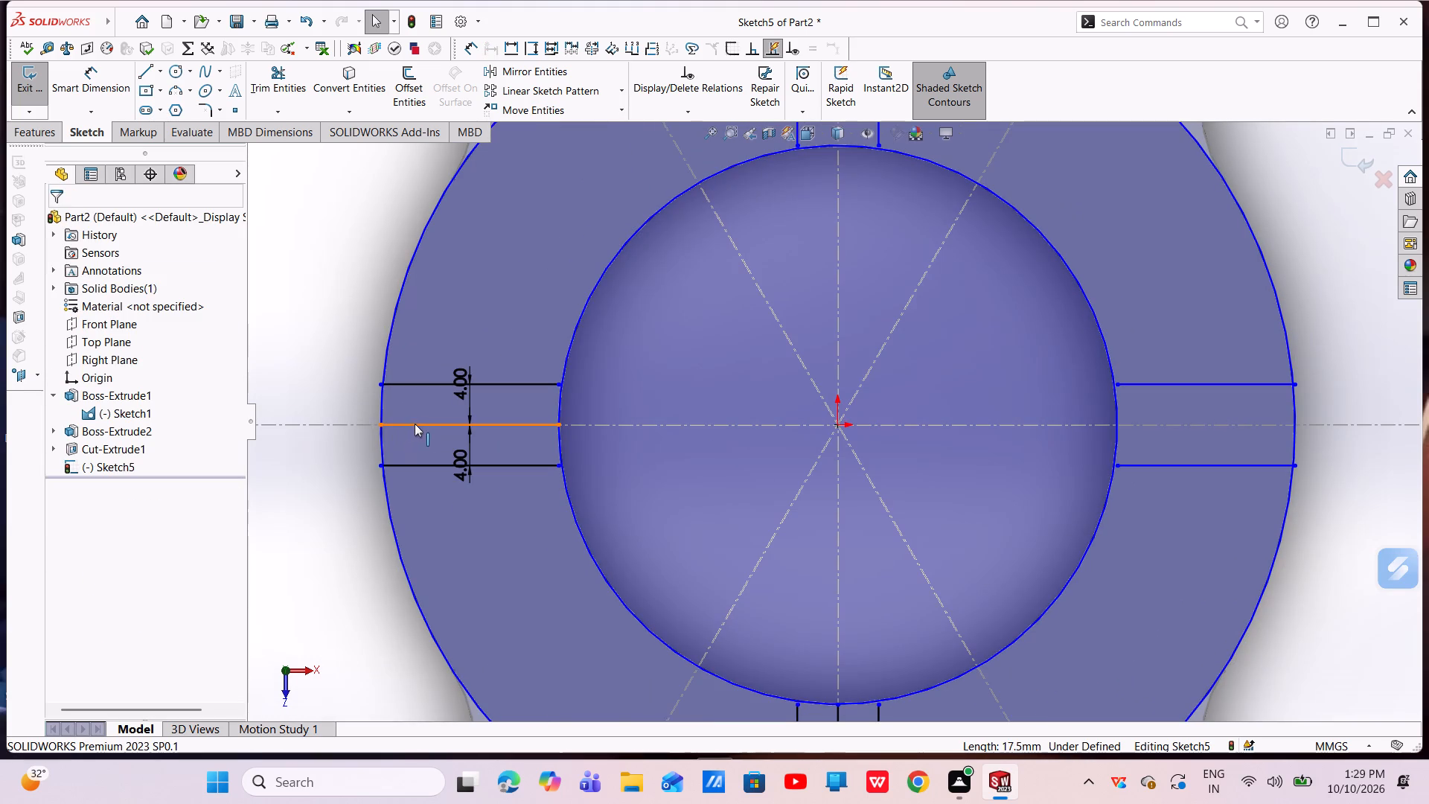
pyautogui.click(413, 424)
pyautogui.rightClick(413, 425)
pyautogui.click(441, 643)
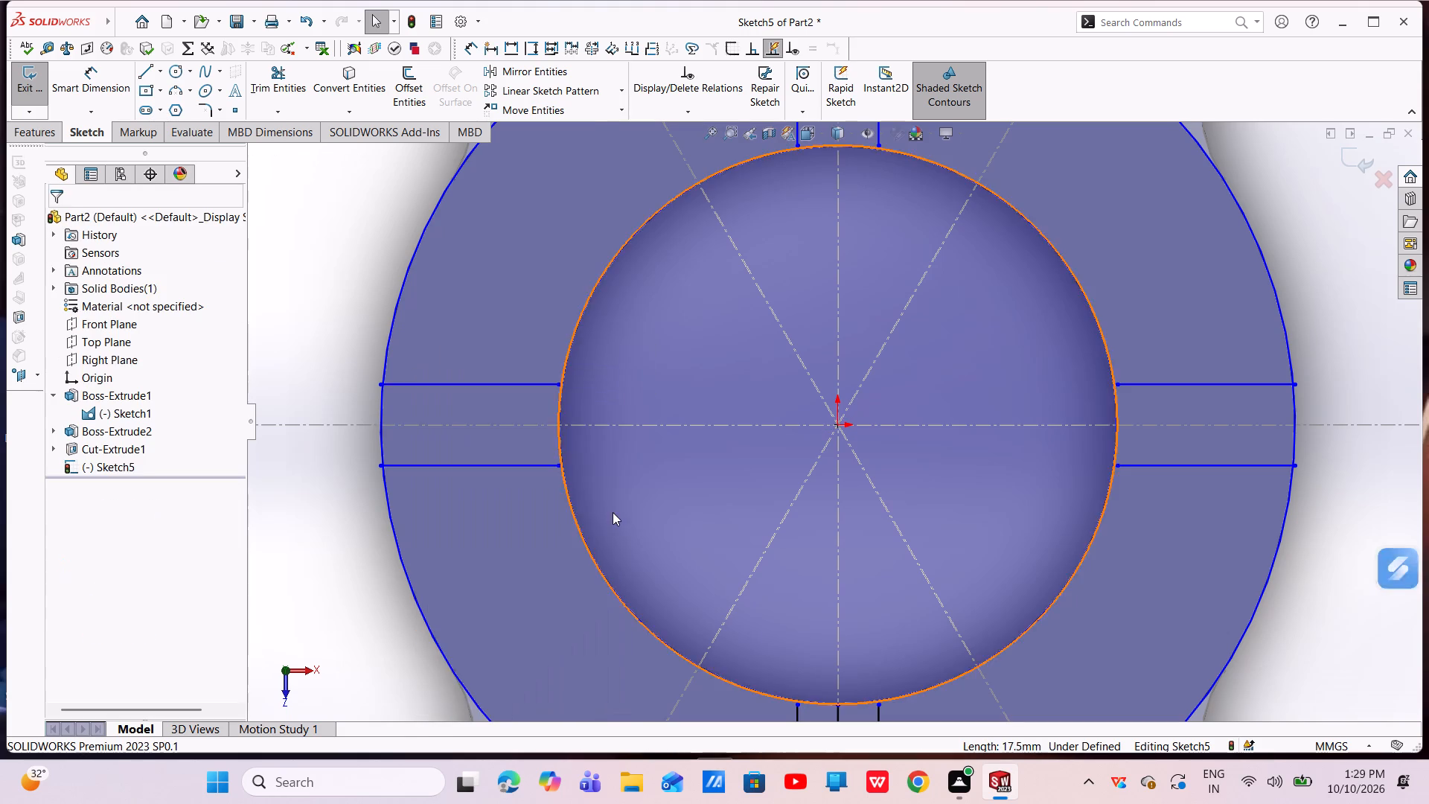
pyautogui.scroll(3, 613, 512)
pyautogui.scroll(2, 881, 612)
pyautogui.scroll(-3, 870, 612)
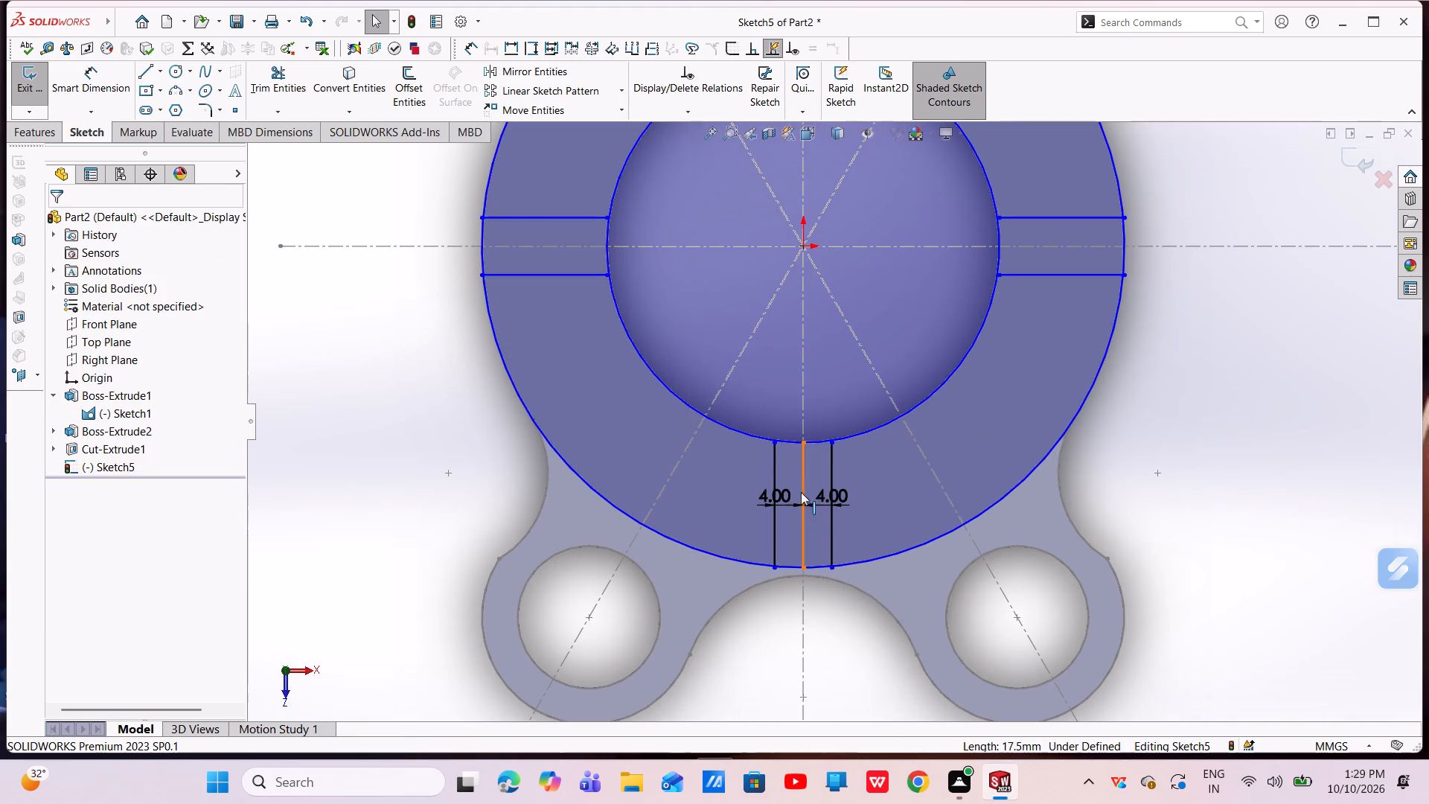
pyautogui.click(800, 480)
pyautogui.rightClick(800, 480)
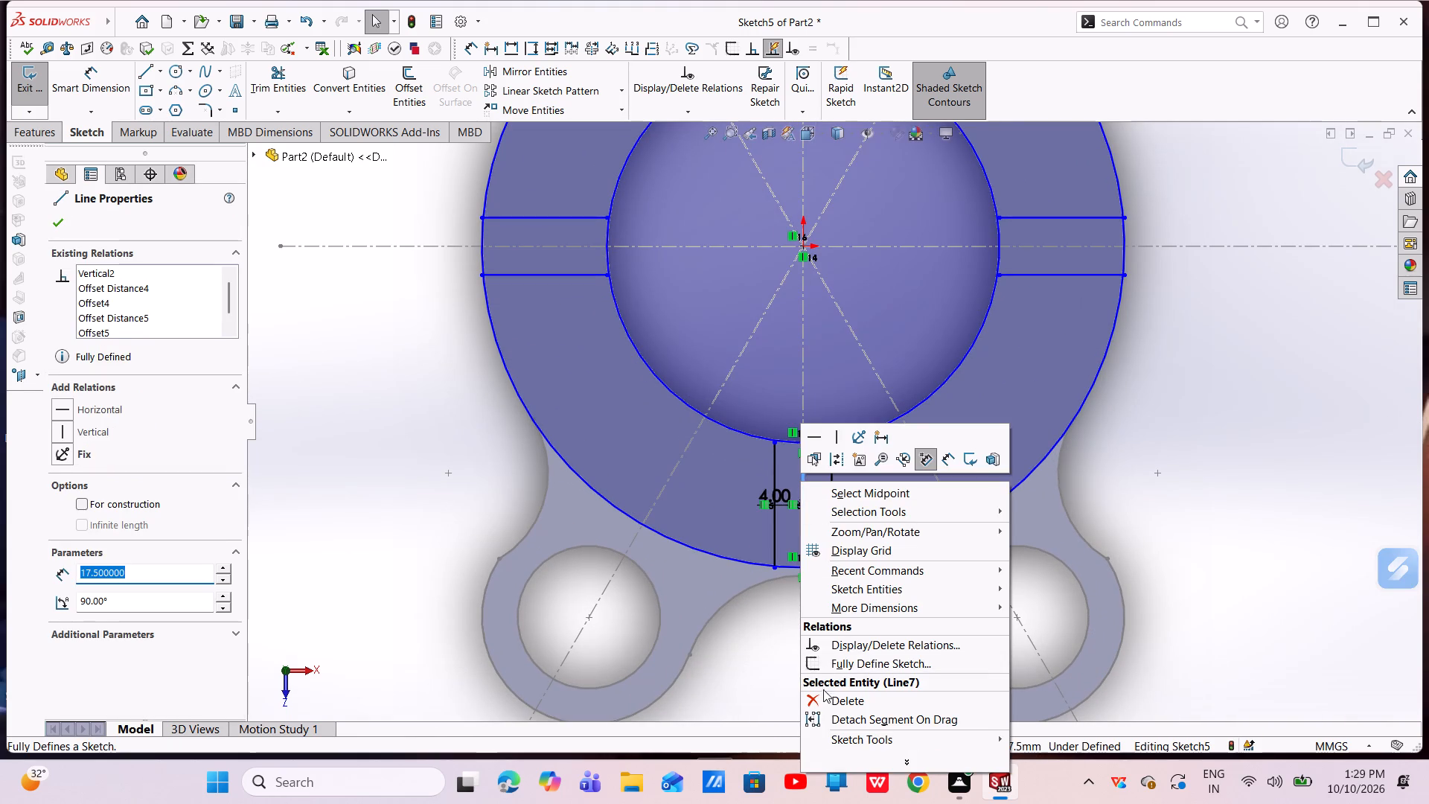
pyautogui.click(823, 694)
pyautogui.press('Escape')
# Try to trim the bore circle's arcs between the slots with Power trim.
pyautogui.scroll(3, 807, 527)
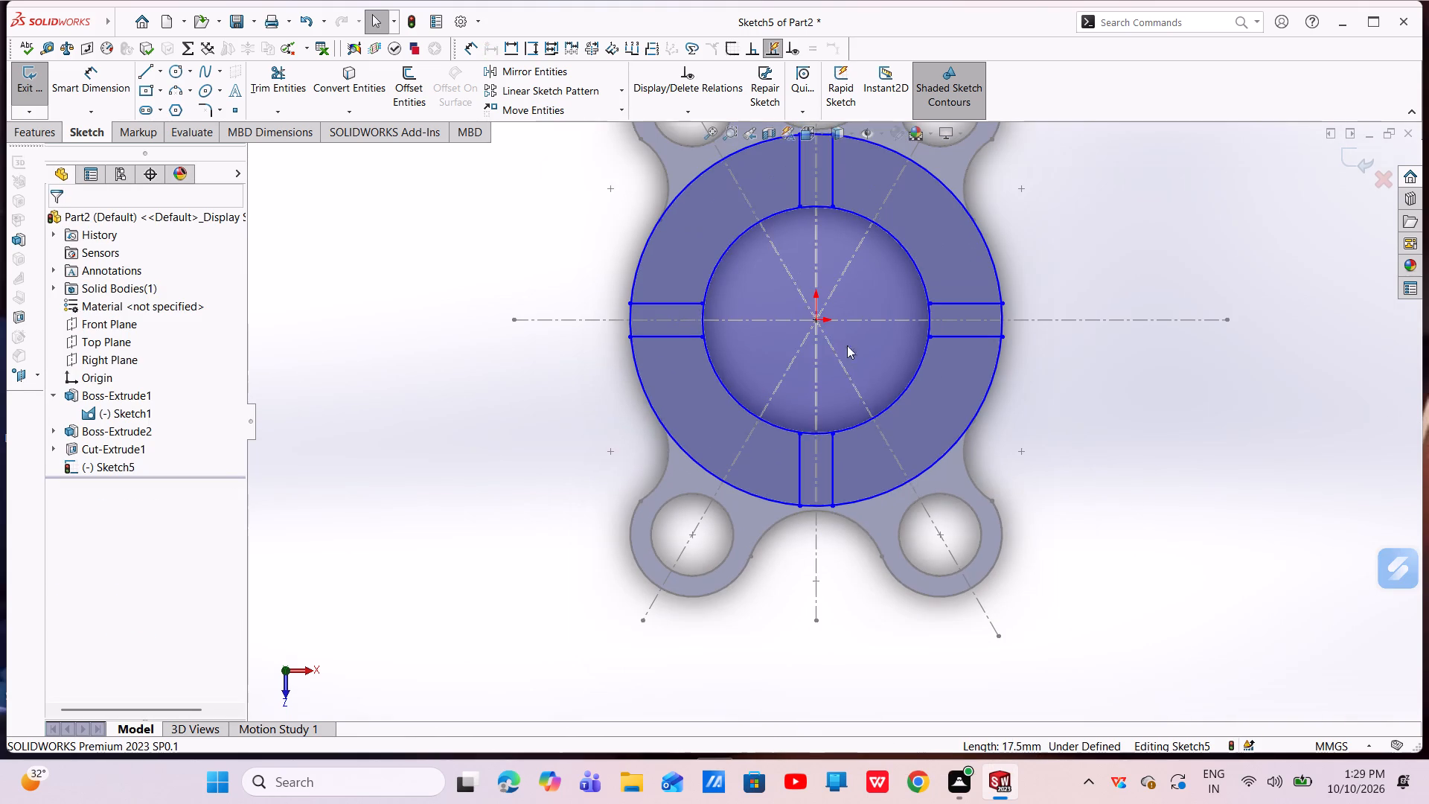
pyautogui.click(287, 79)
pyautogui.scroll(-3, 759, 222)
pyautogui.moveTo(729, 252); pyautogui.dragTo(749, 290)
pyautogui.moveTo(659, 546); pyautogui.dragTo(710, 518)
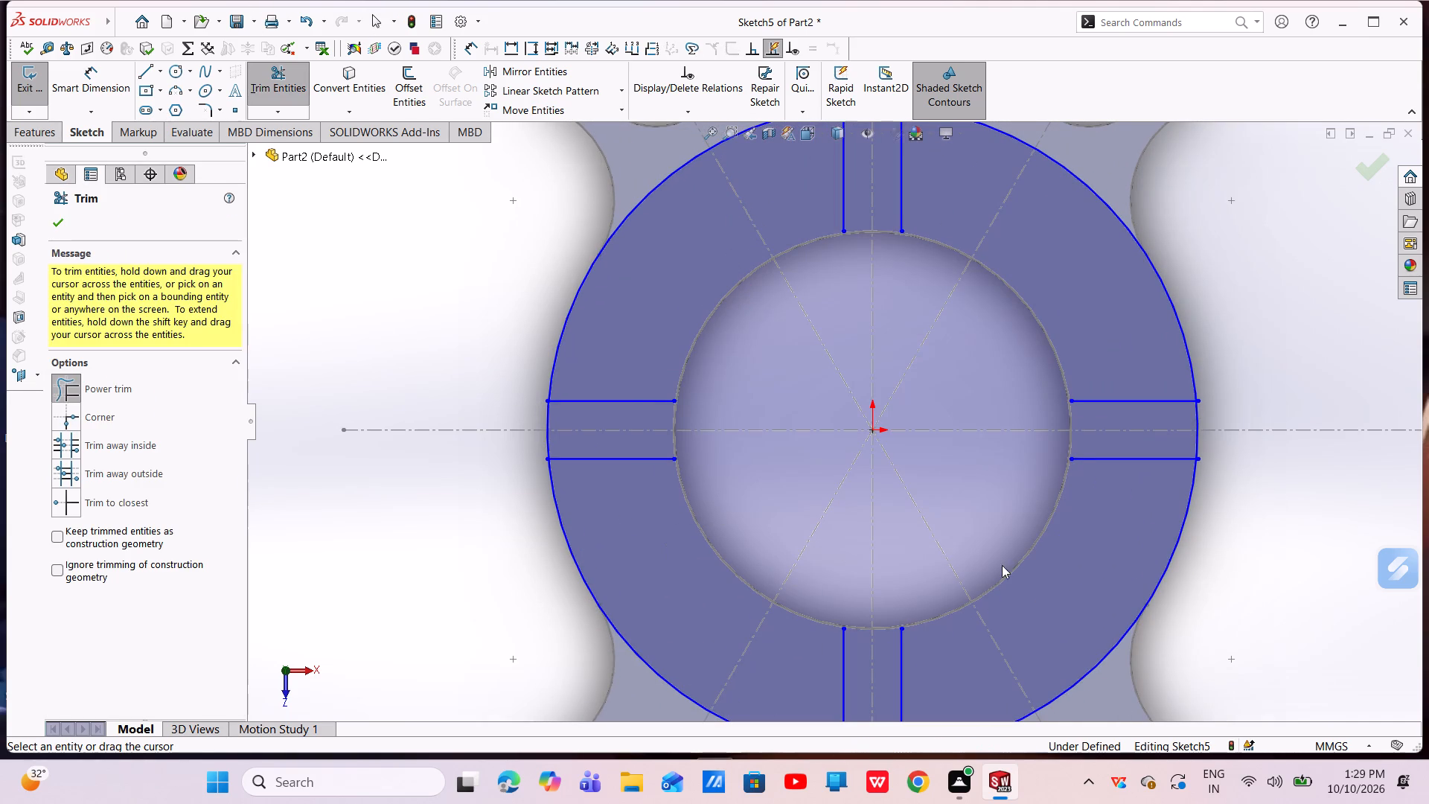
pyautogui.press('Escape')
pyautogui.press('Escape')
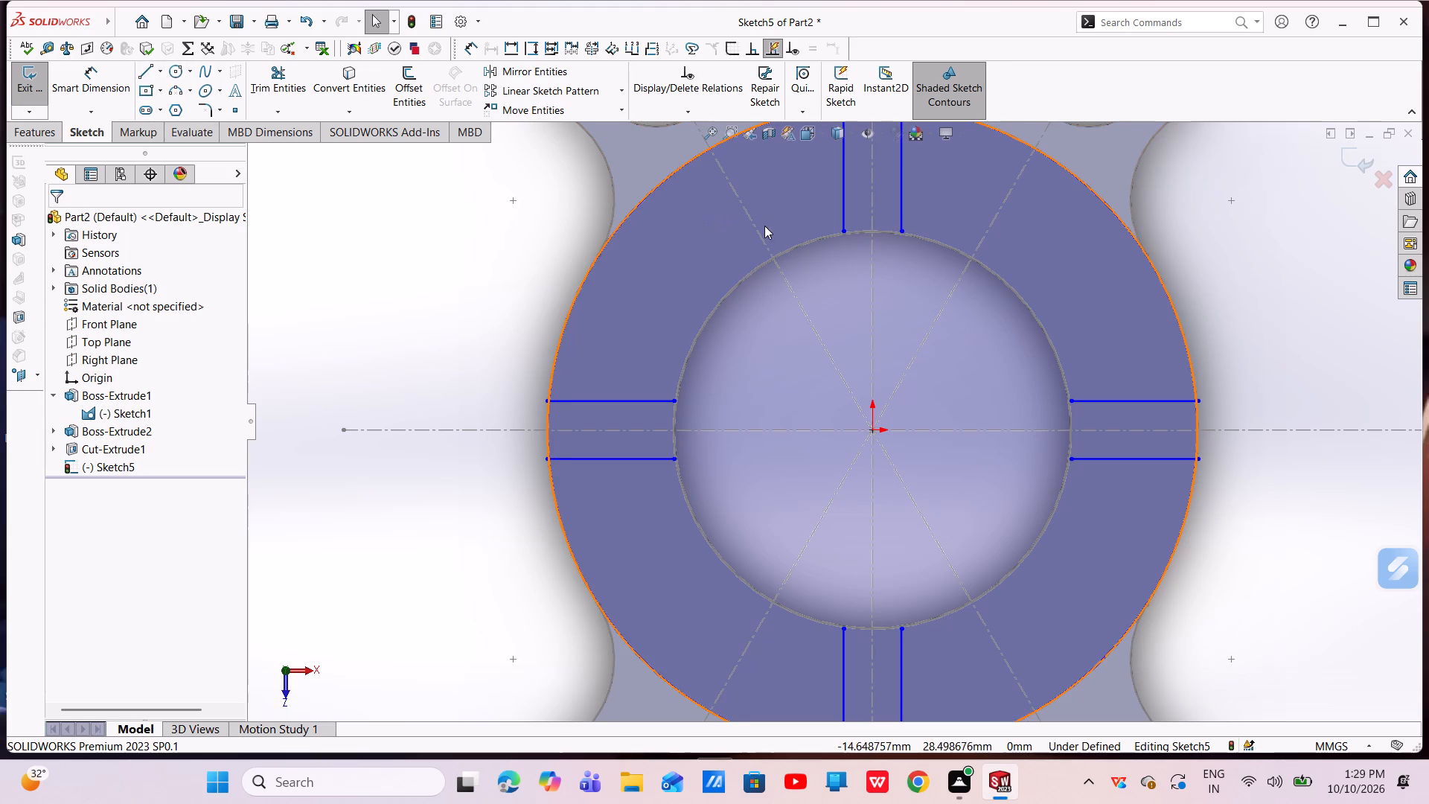
# Redraw the 55 mm bore circle, centred on the origin and reaching the bore edge.
pyautogui.scroll(-6, 869, 221)
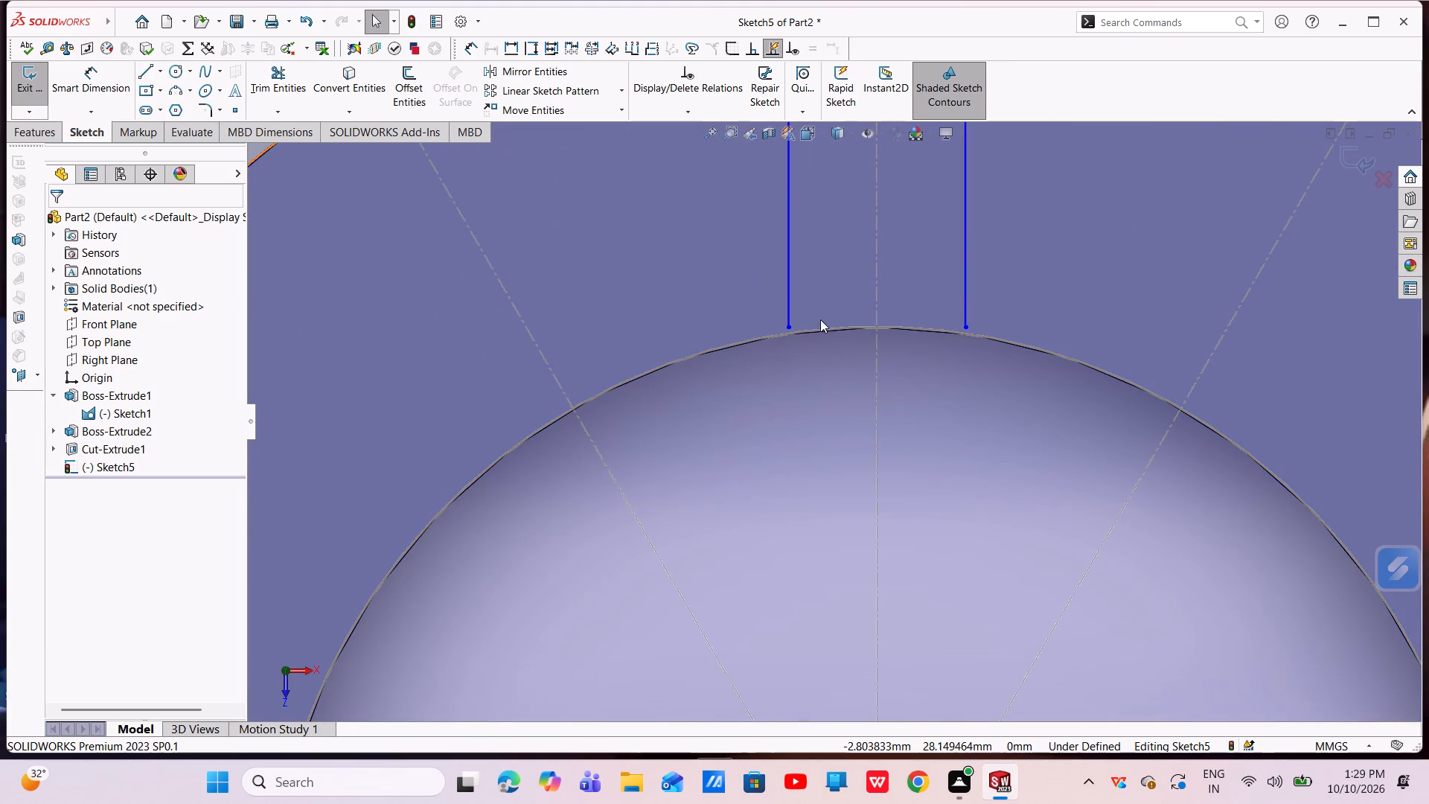
pyautogui.click(171, 75)
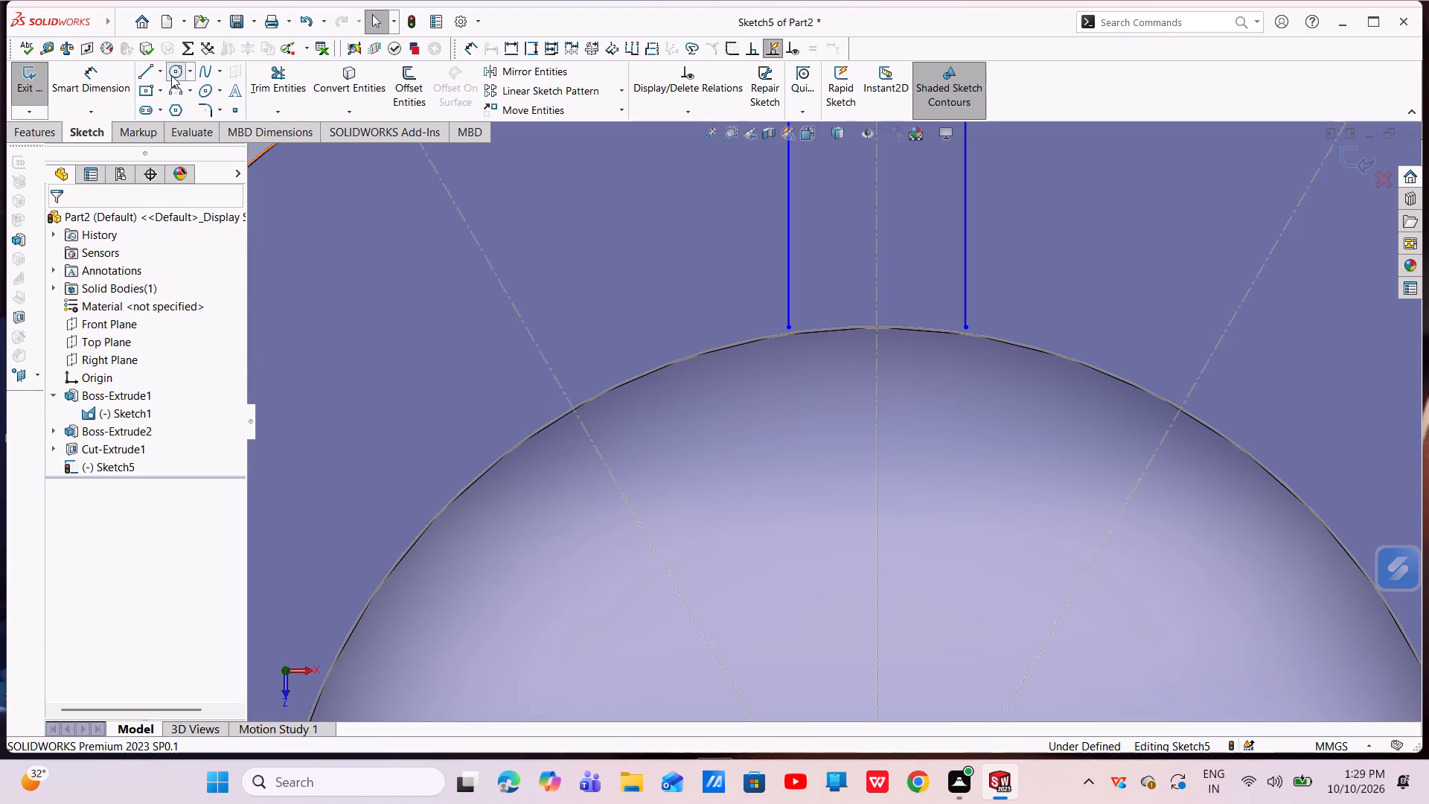
pyautogui.scroll(4, 576, 347)
pyautogui.scroll(3, 737, 496)
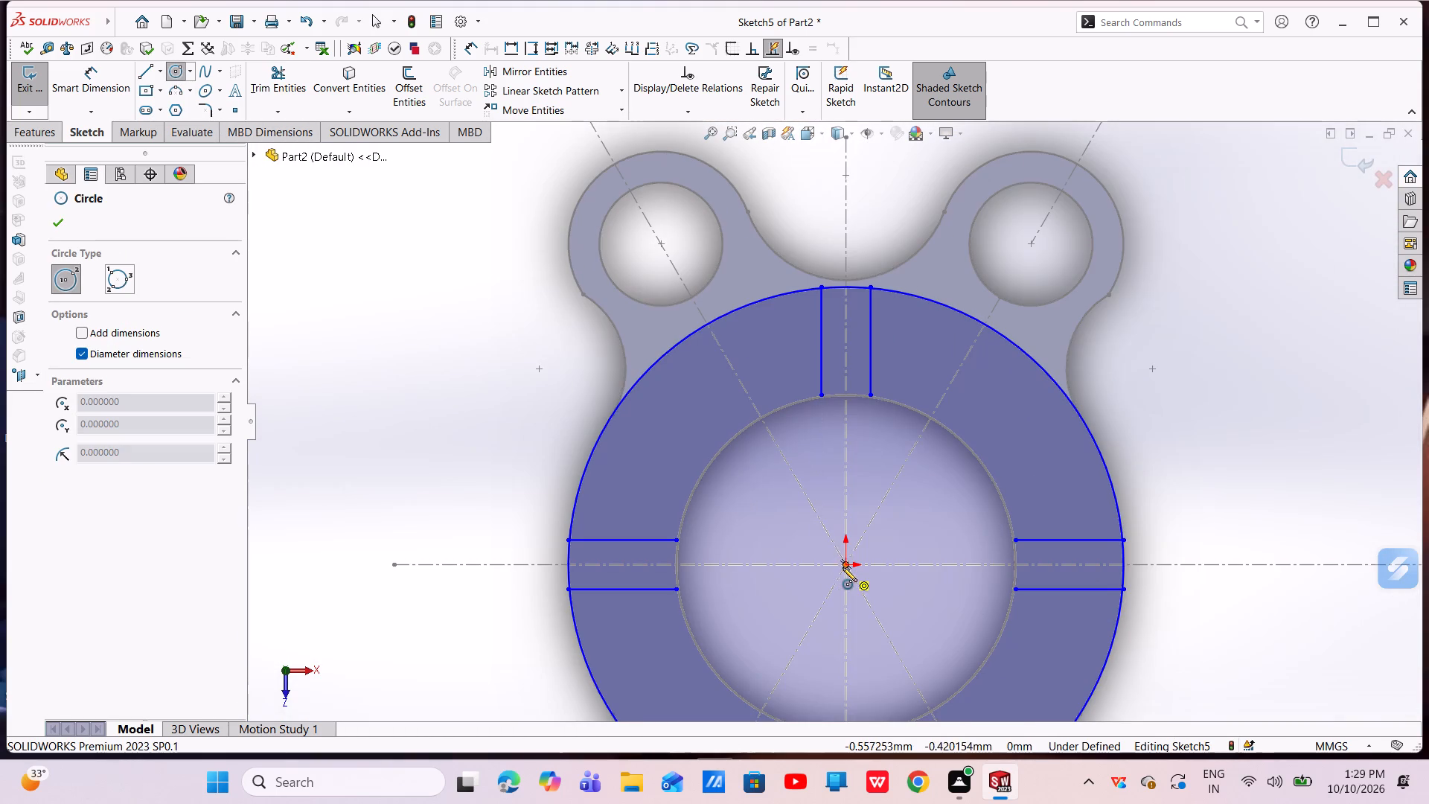
pyautogui.click(845, 564)
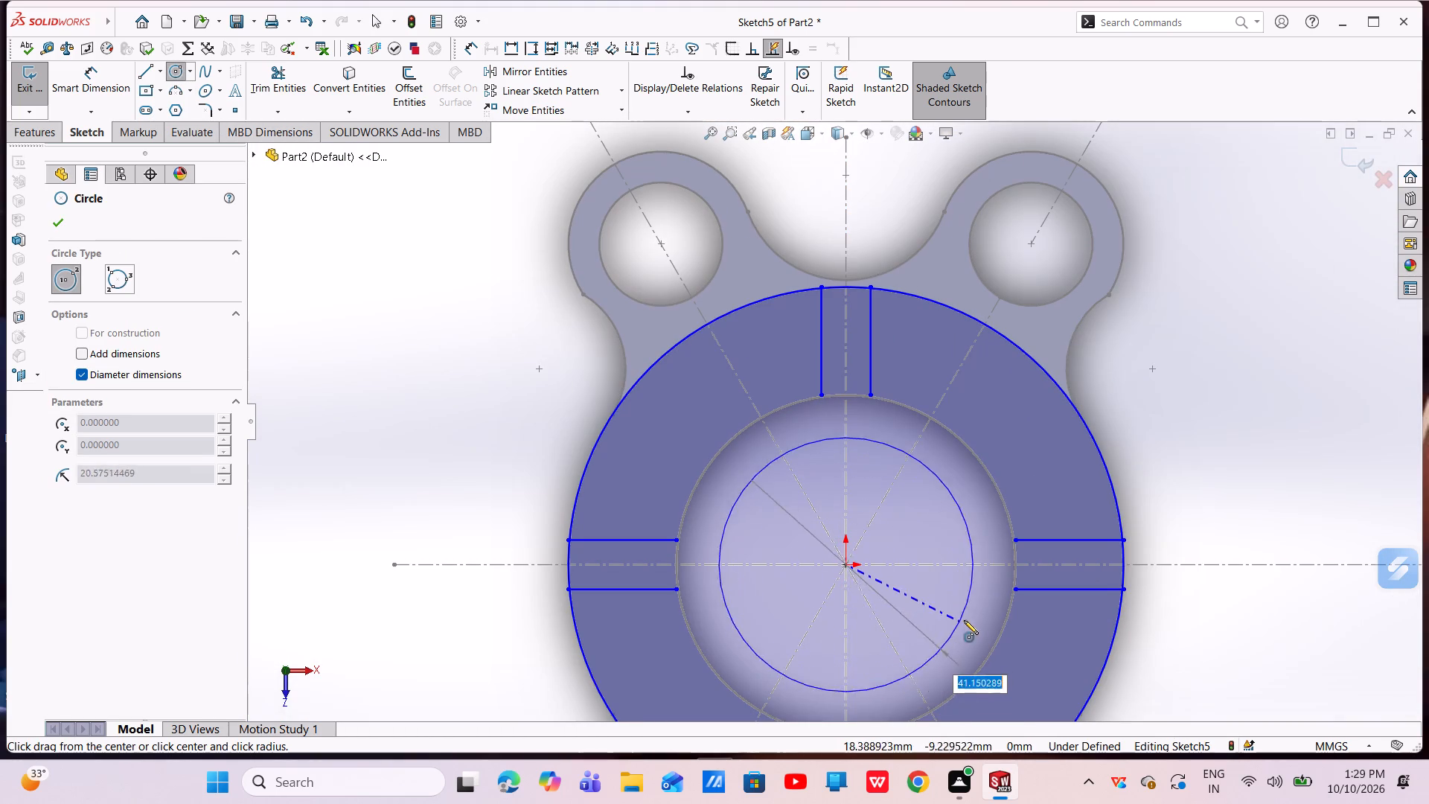
pyautogui.click(1014, 594)
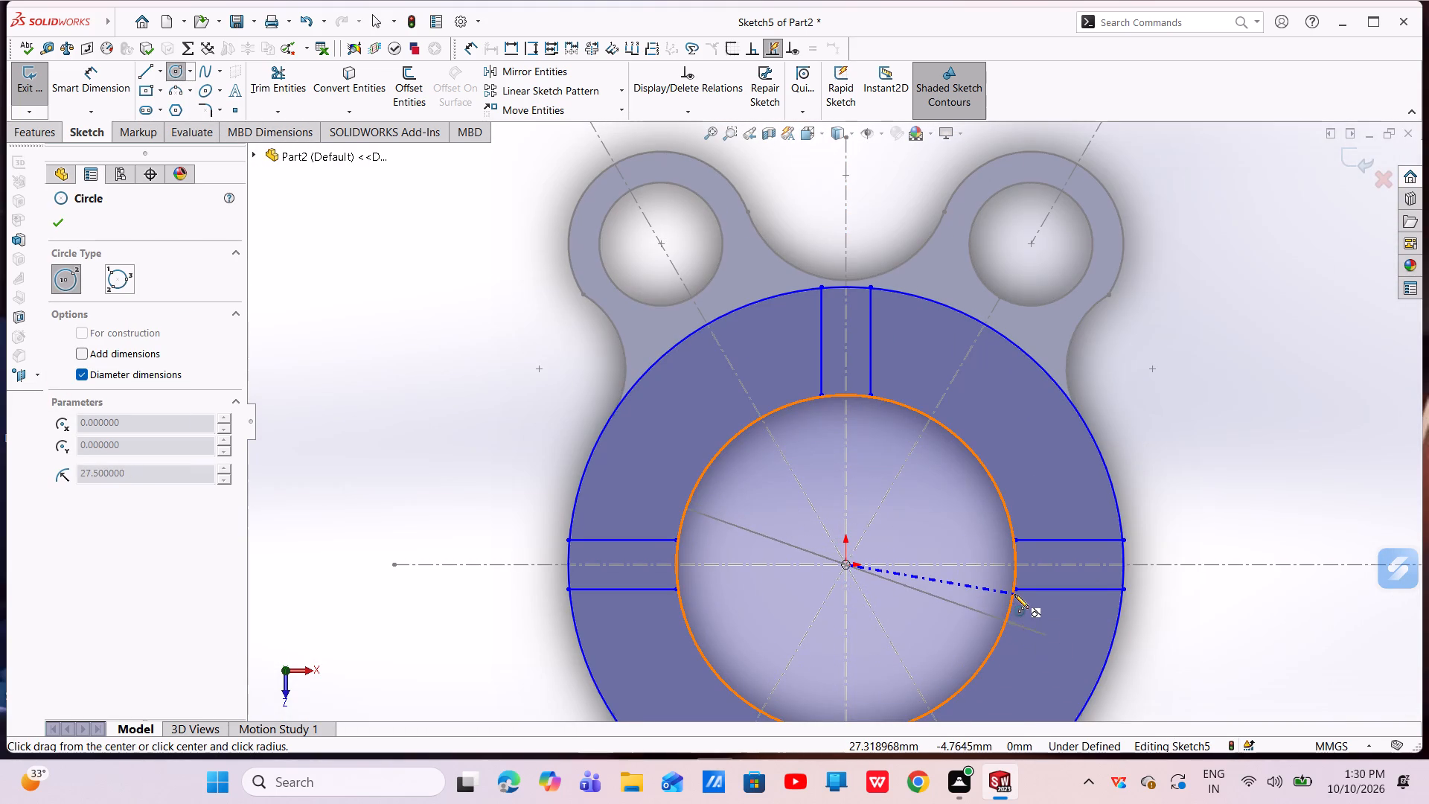
pyautogui.press('Escape')
pyautogui.press('Escape')
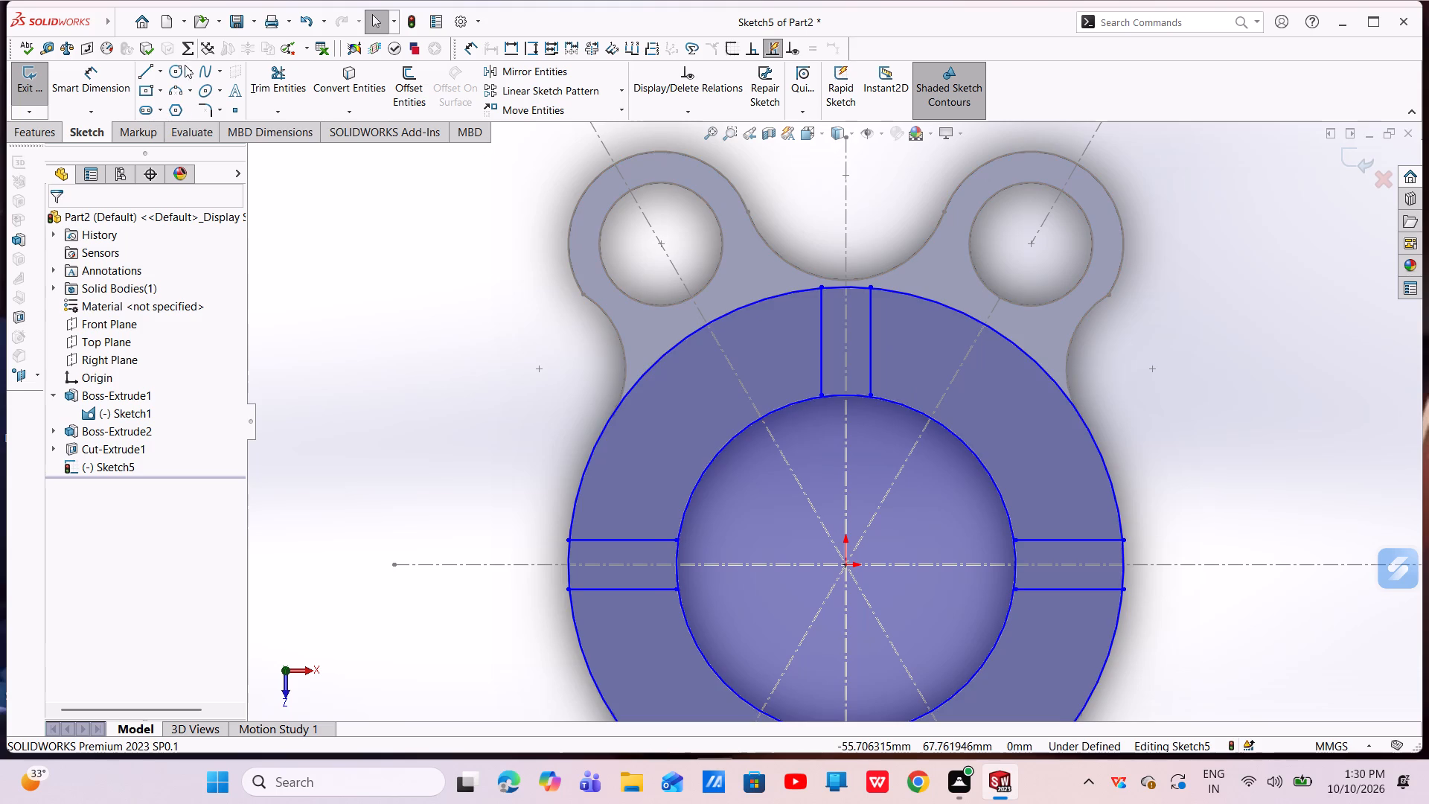
# Extend the side lines of the top, left and bottom slots inward to the bore circle.
pyautogui.click(280, 106)
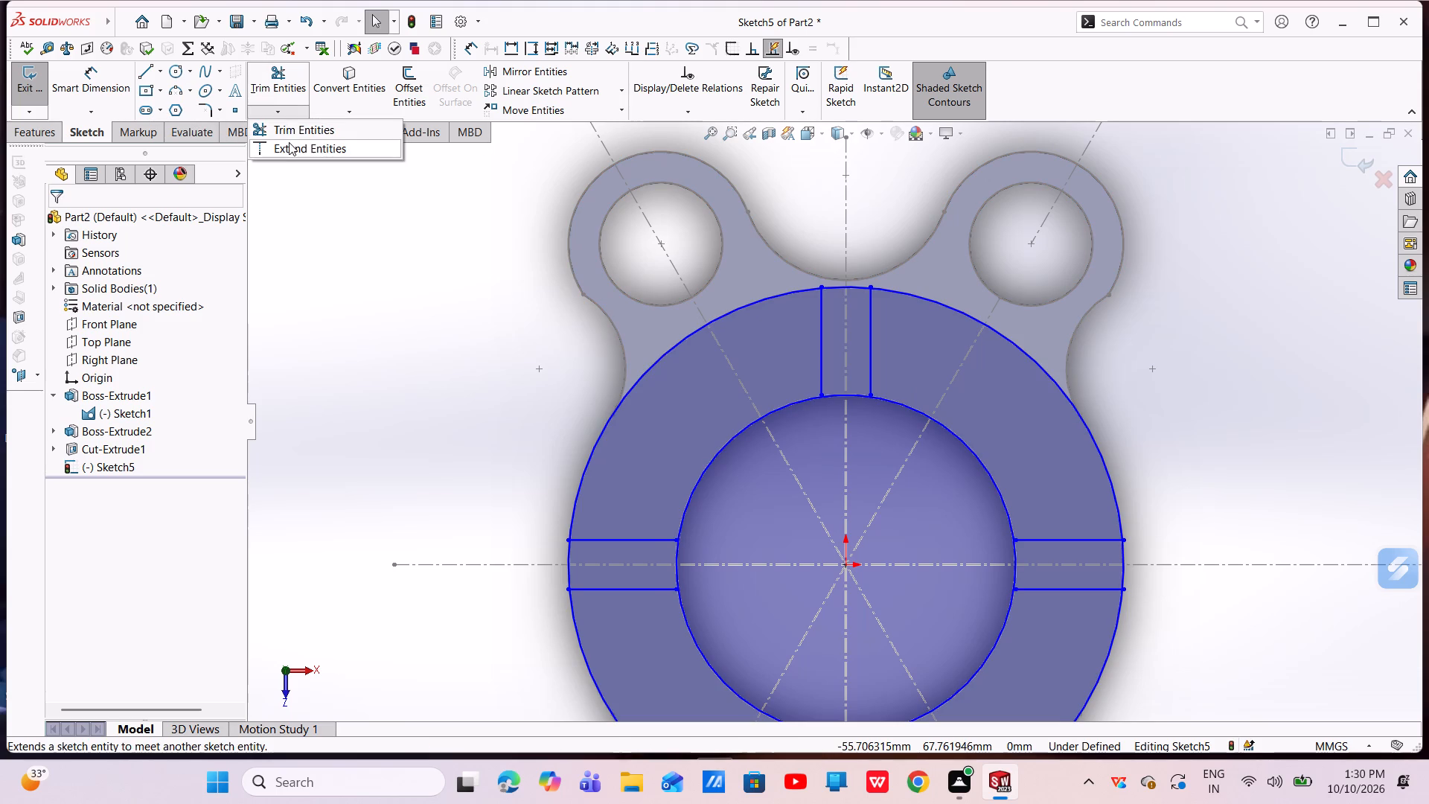
pyautogui.click(289, 142)
pyautogui.scroll(-3, 824, 297)
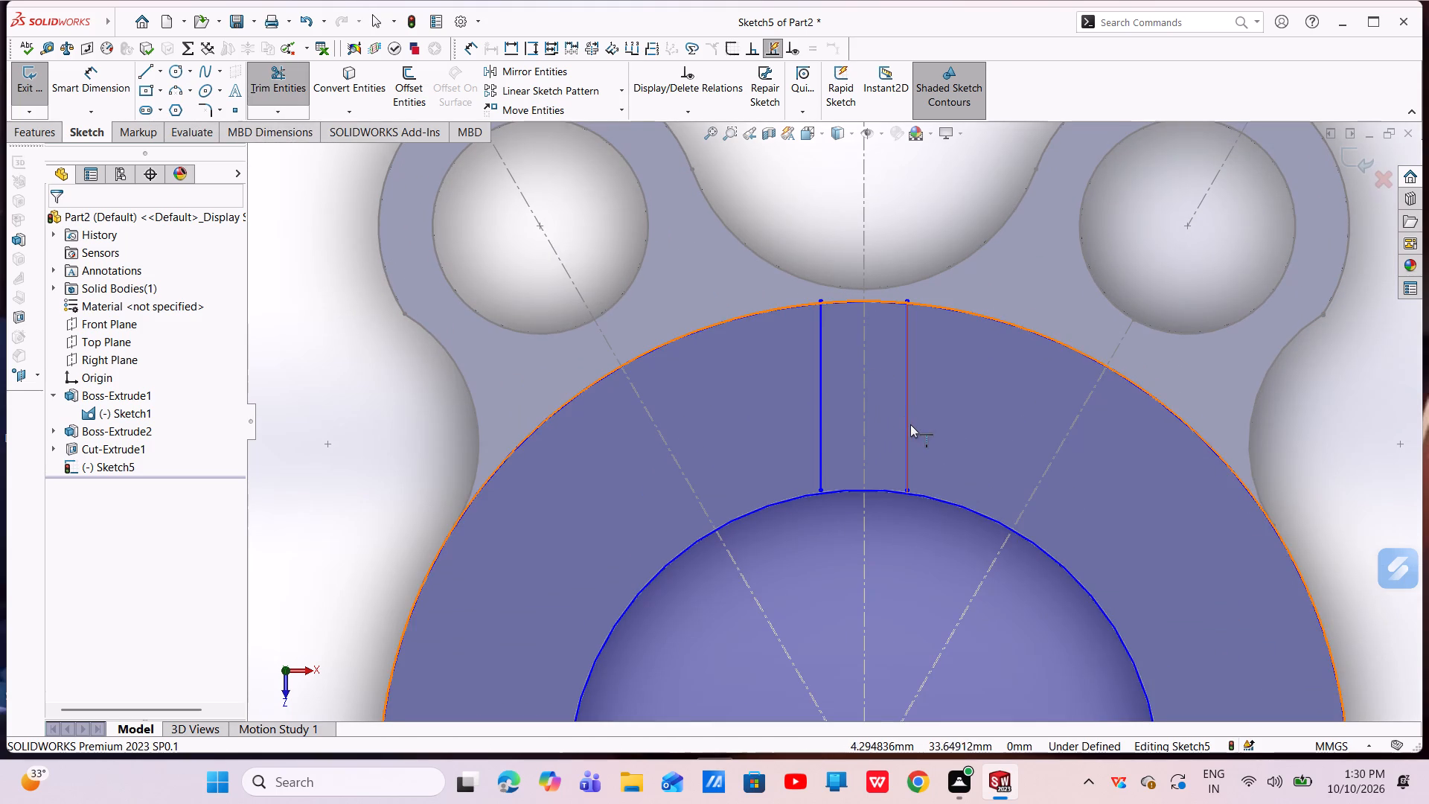
pyautogui.click(910, 424)
pyautogui.click(820, 420)
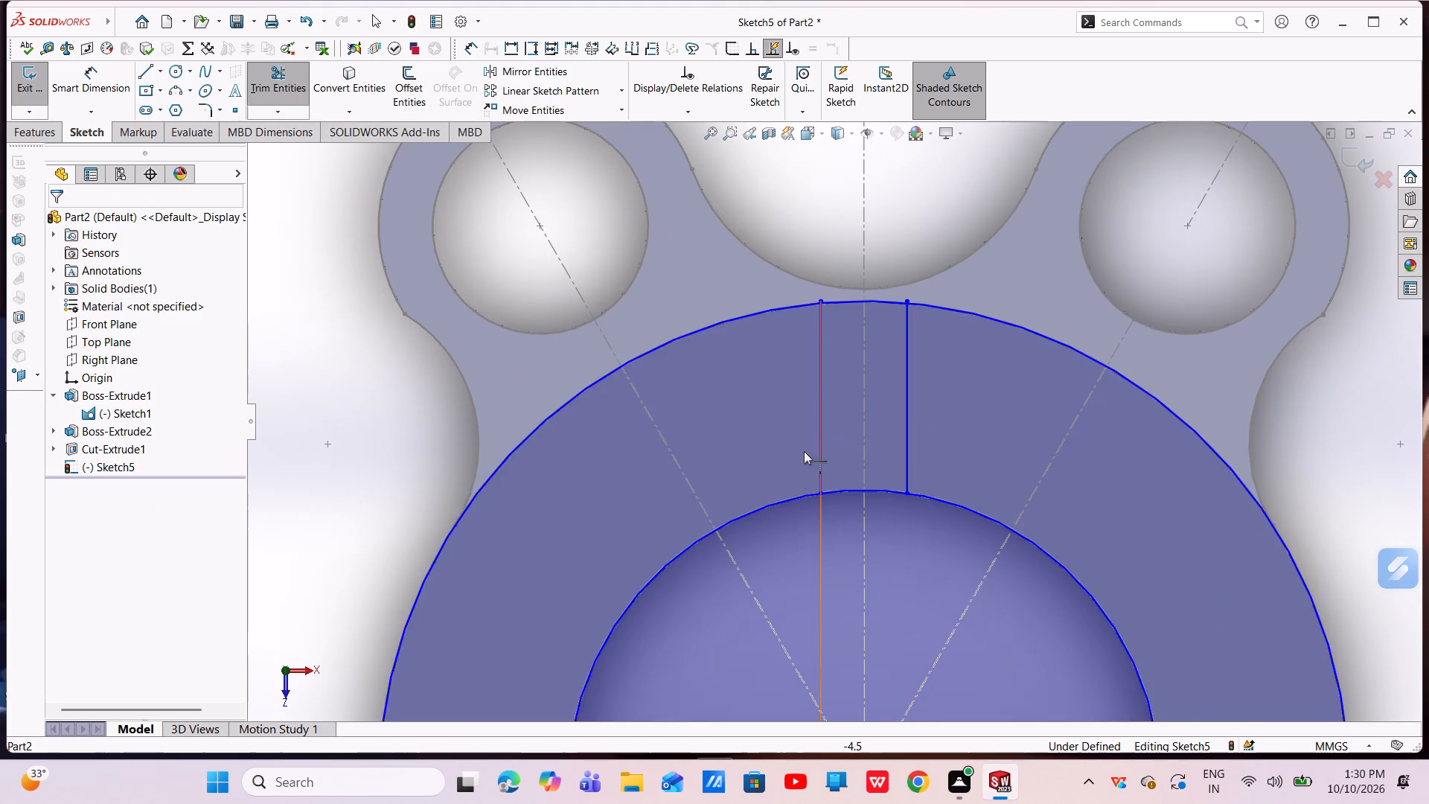
pyautogui.scroll(3, 746, 500)
pyautogui.click(670, 604)
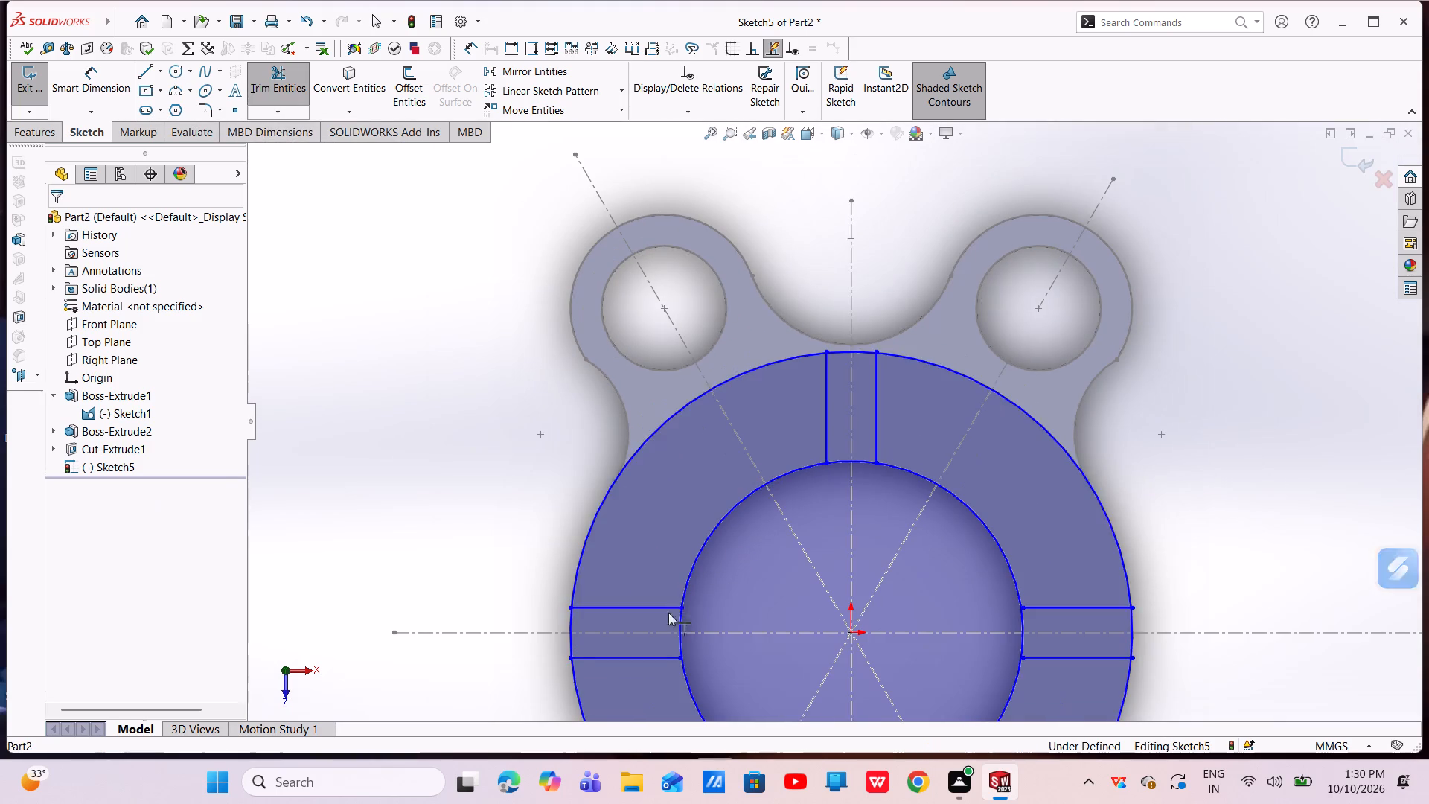
pyautogui.click(662, 657)
pyautogui.scroll(4, 720, 640)
pyautogui.scroll(-5, 840, 625)
pyautogui.scroll(-5, 836, 488)
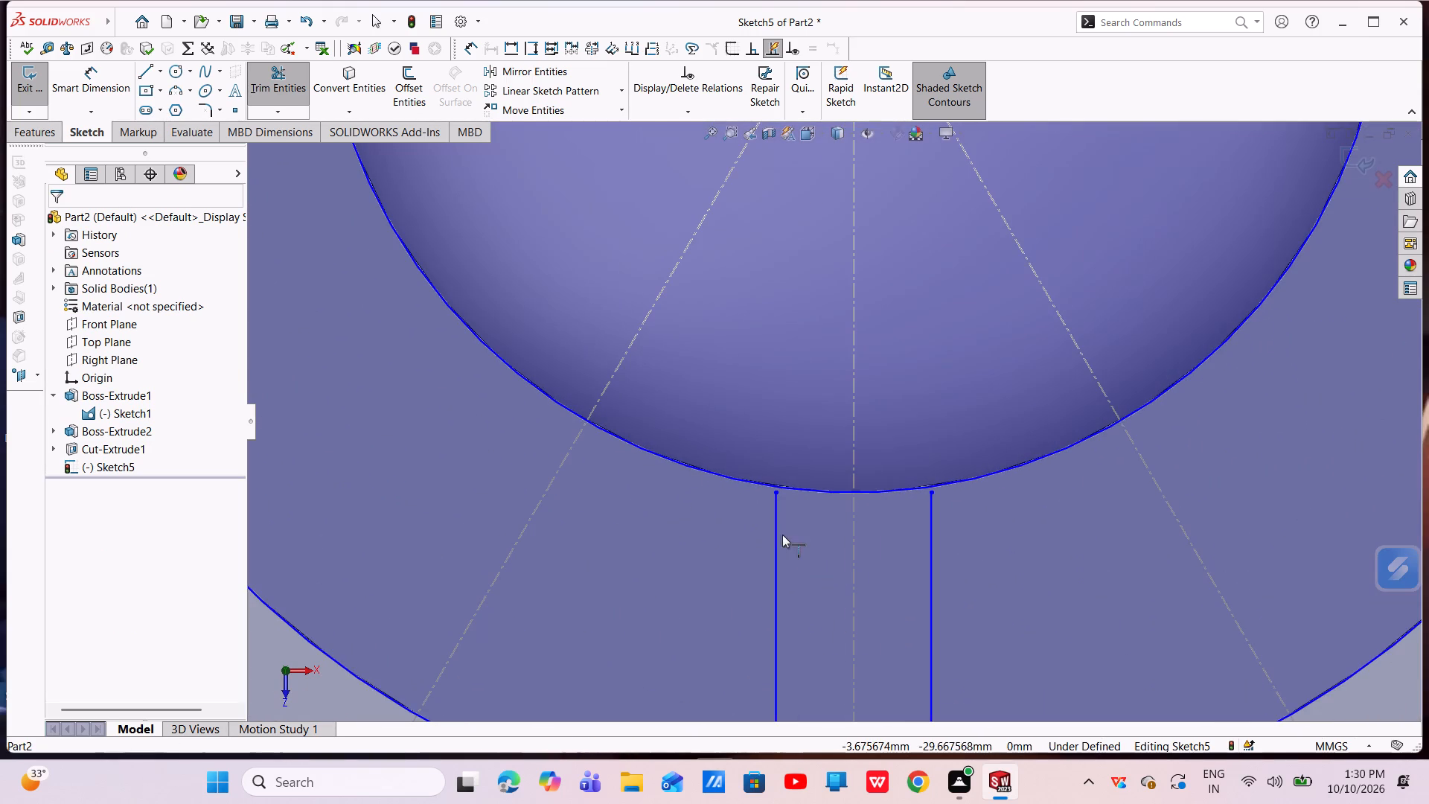
pyautogui.click(780, 505)
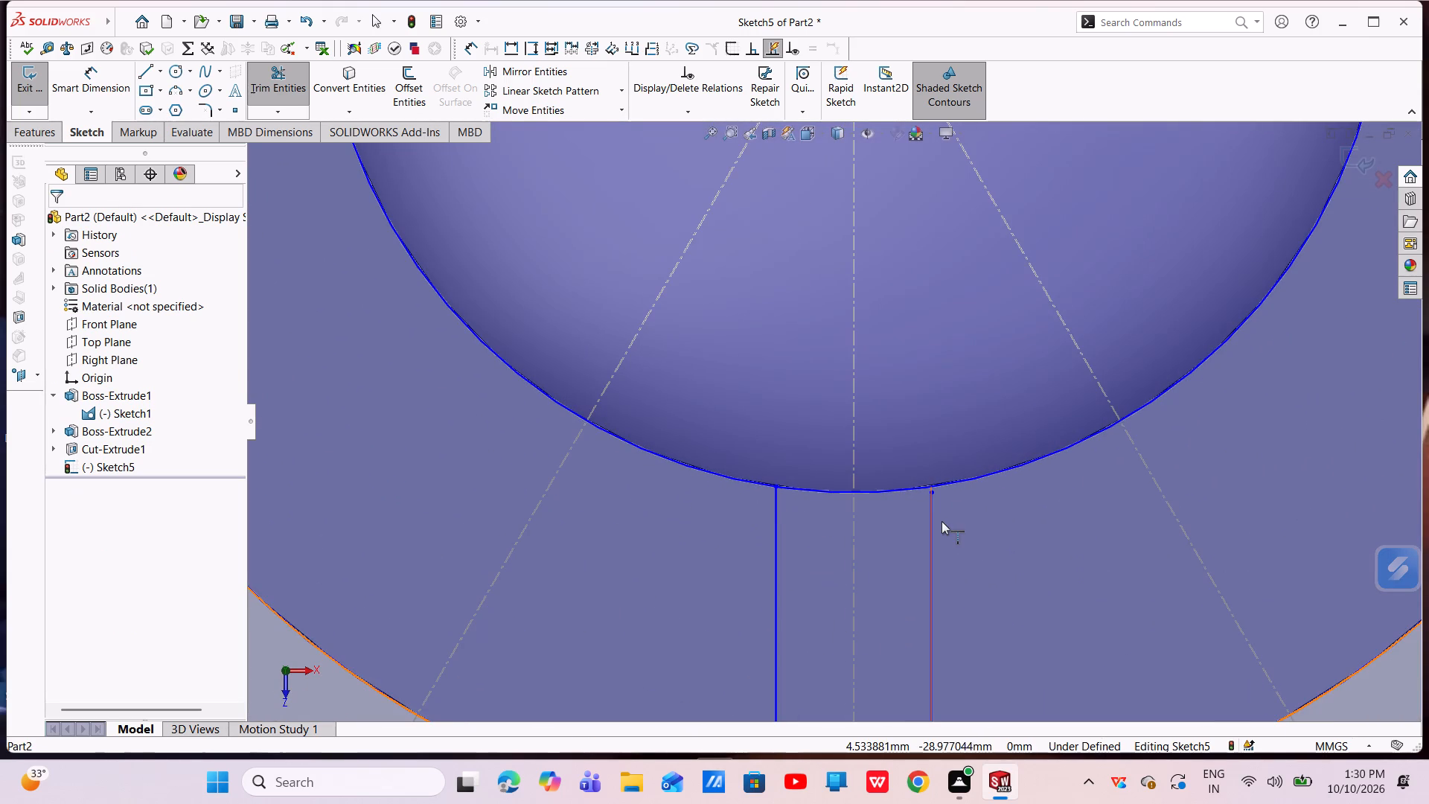
pyautogui.click(936, 517)
pyautogui.click(928, 511)
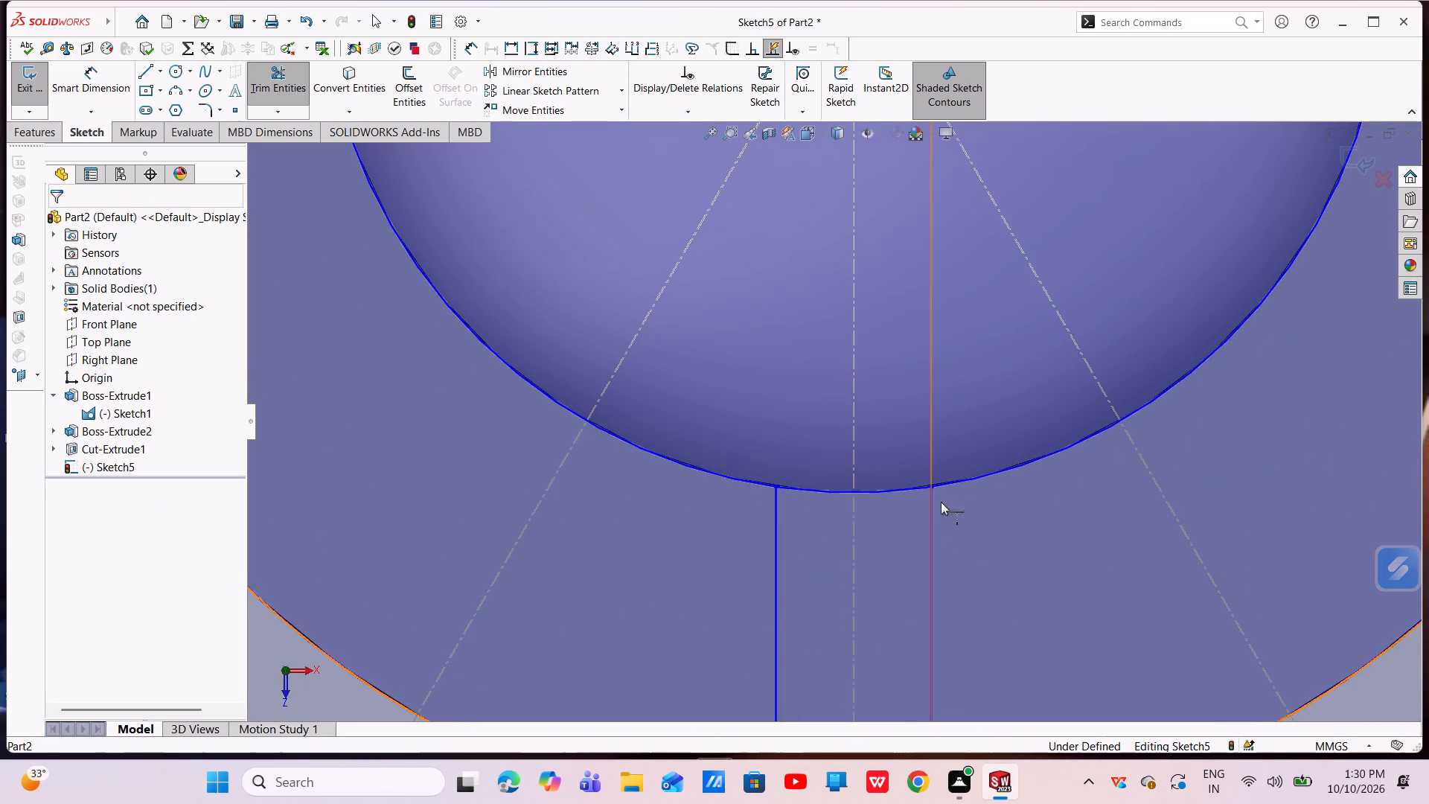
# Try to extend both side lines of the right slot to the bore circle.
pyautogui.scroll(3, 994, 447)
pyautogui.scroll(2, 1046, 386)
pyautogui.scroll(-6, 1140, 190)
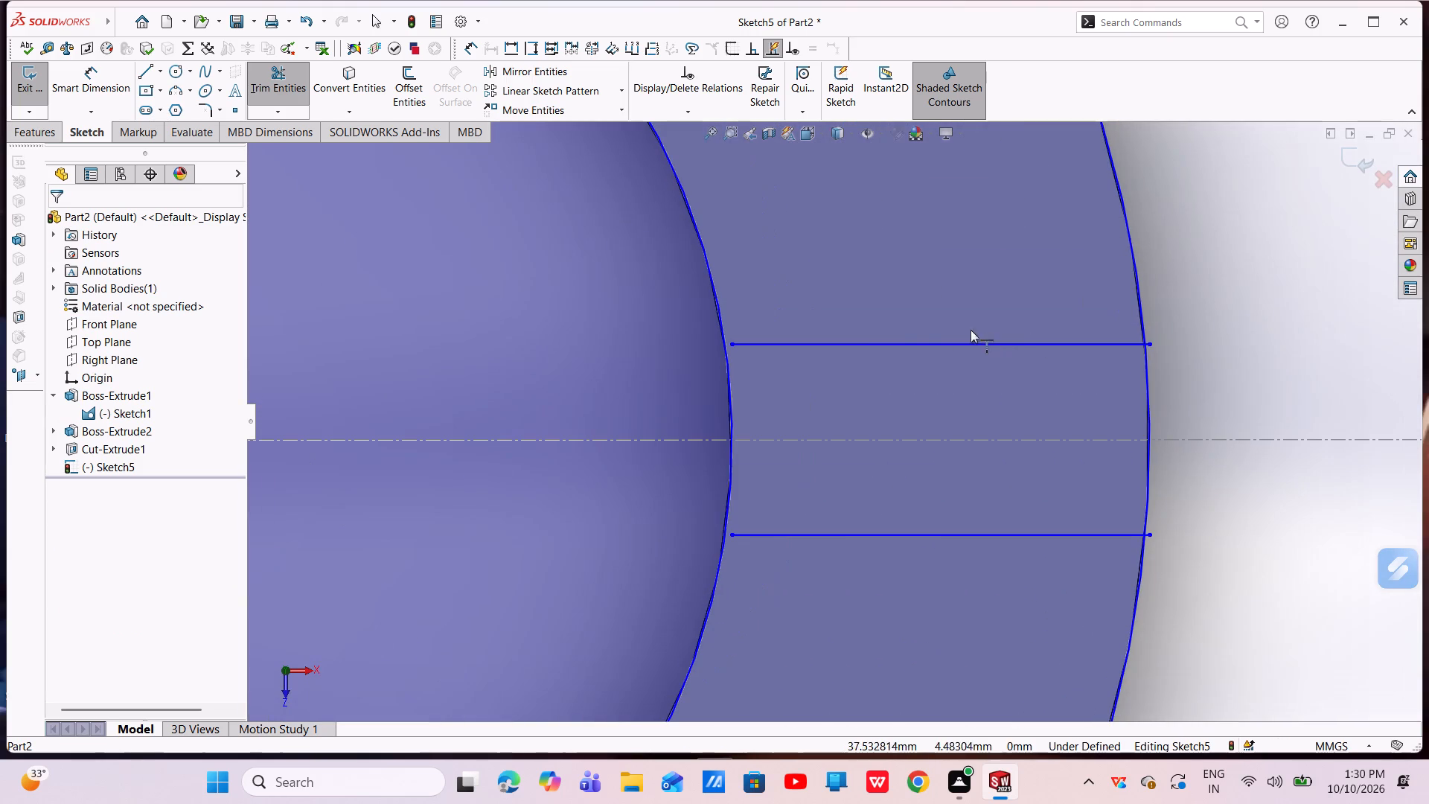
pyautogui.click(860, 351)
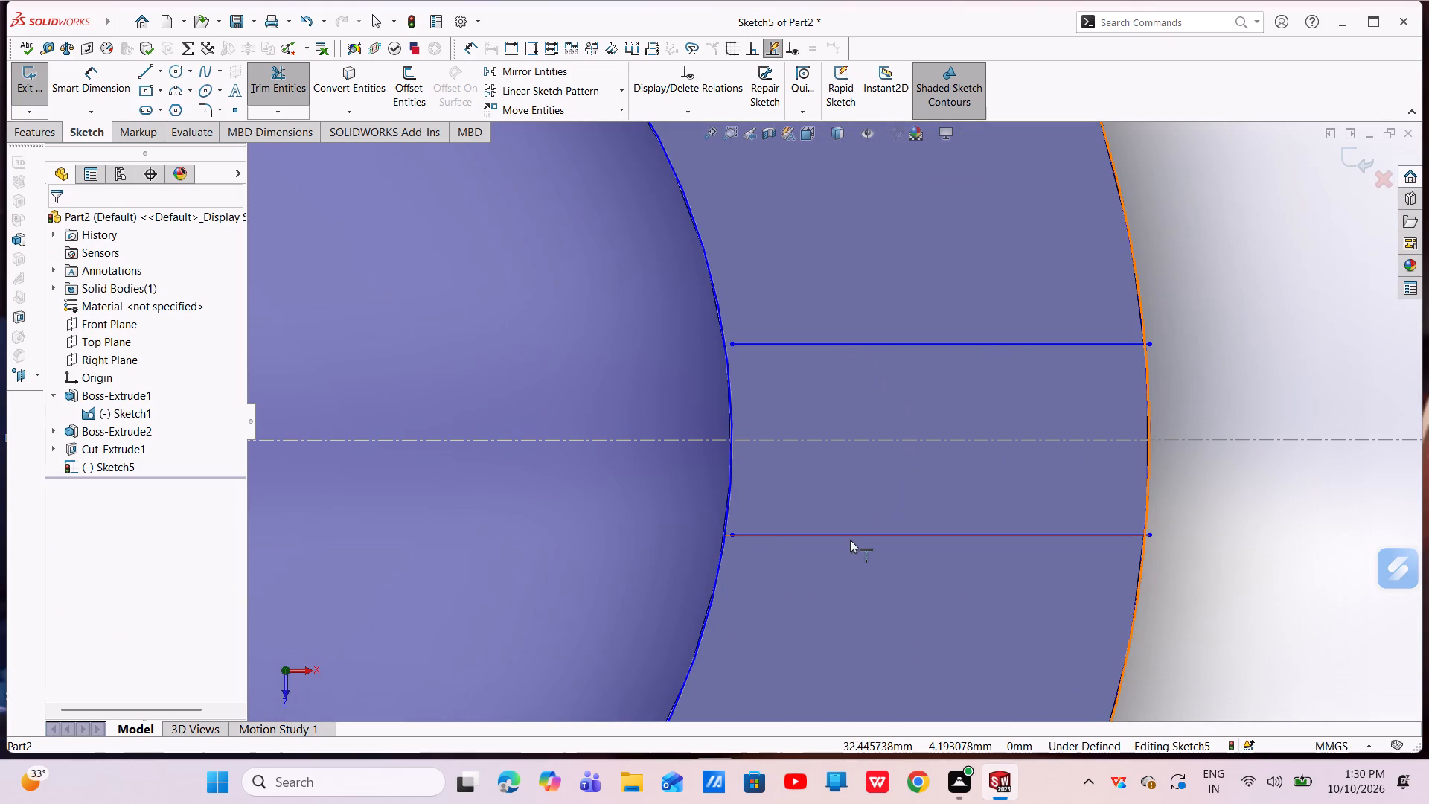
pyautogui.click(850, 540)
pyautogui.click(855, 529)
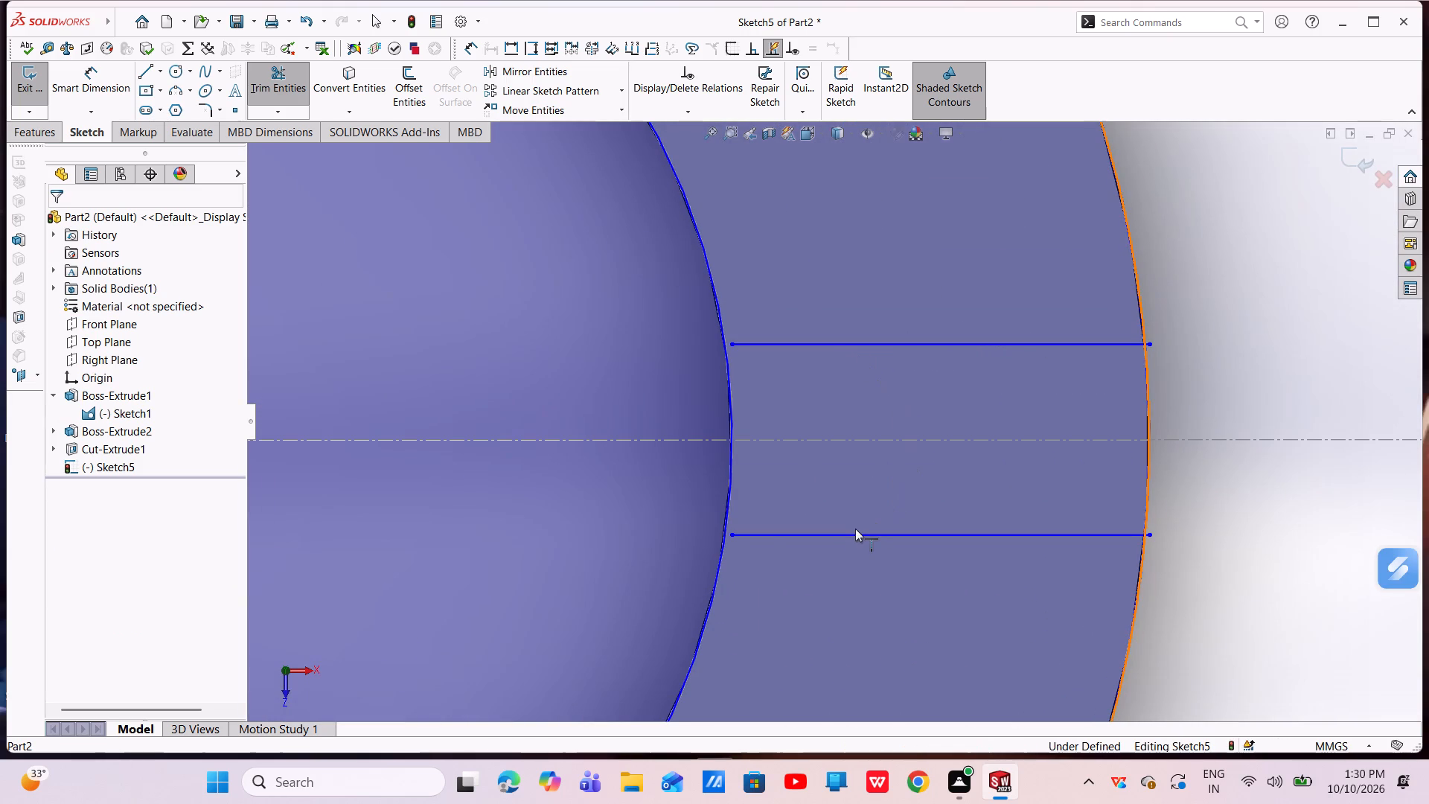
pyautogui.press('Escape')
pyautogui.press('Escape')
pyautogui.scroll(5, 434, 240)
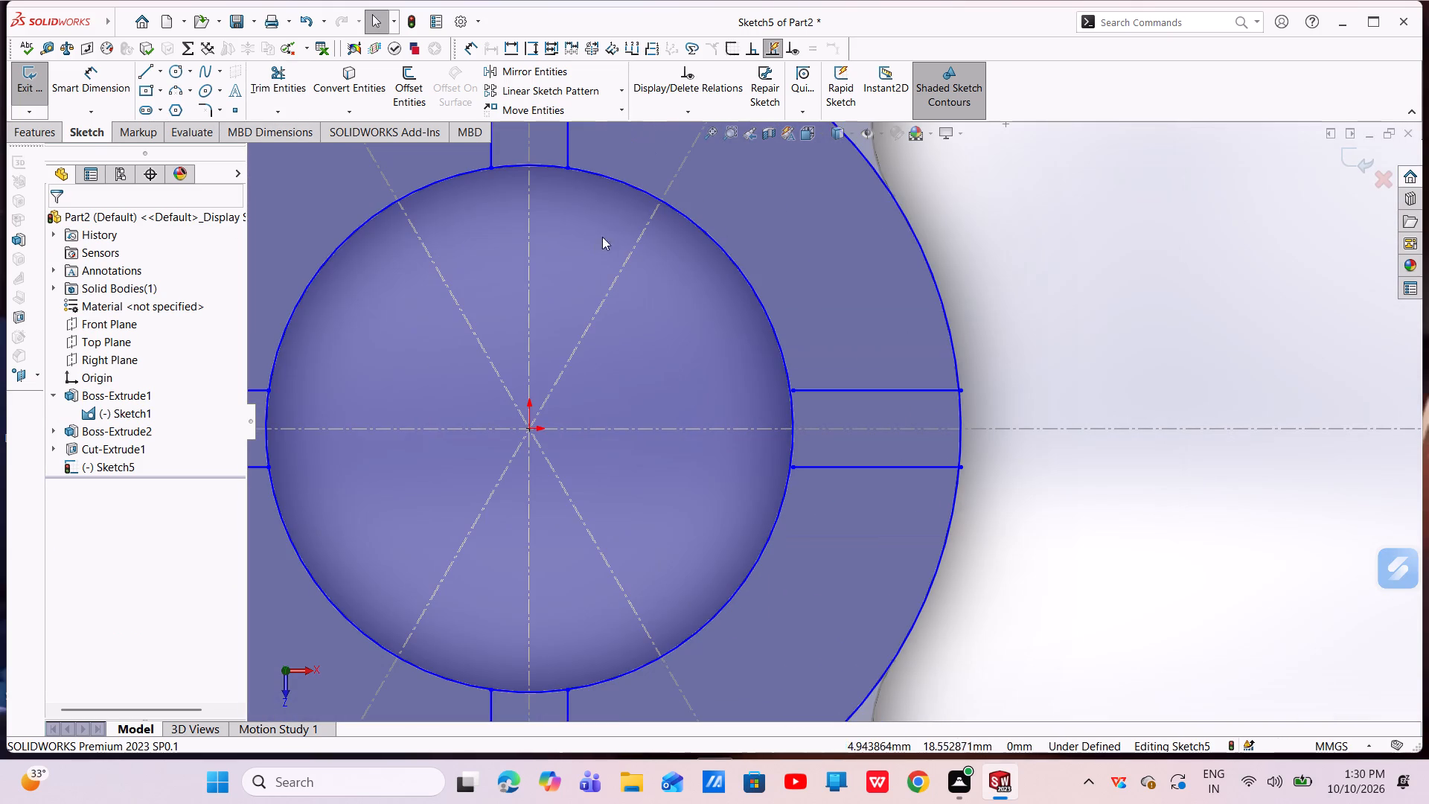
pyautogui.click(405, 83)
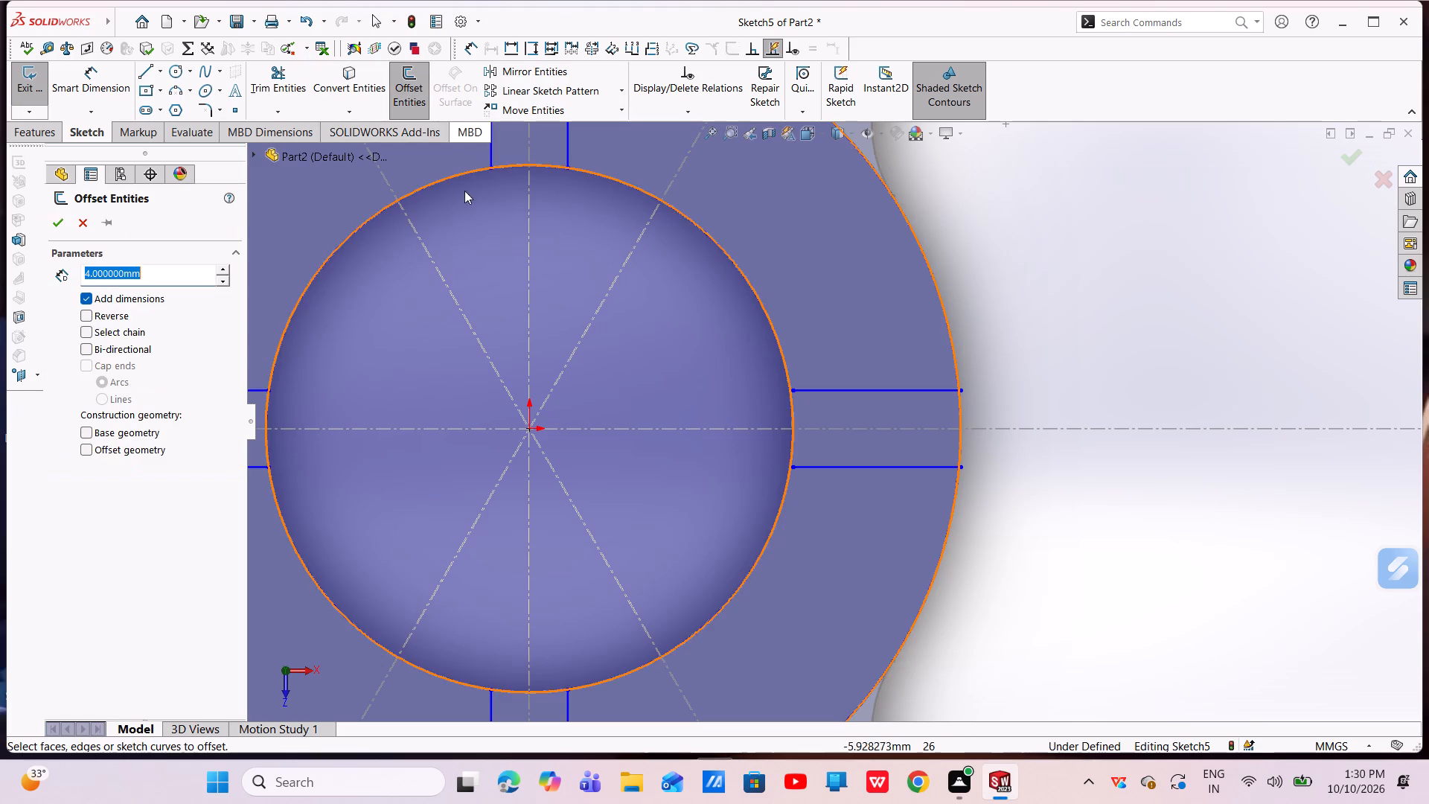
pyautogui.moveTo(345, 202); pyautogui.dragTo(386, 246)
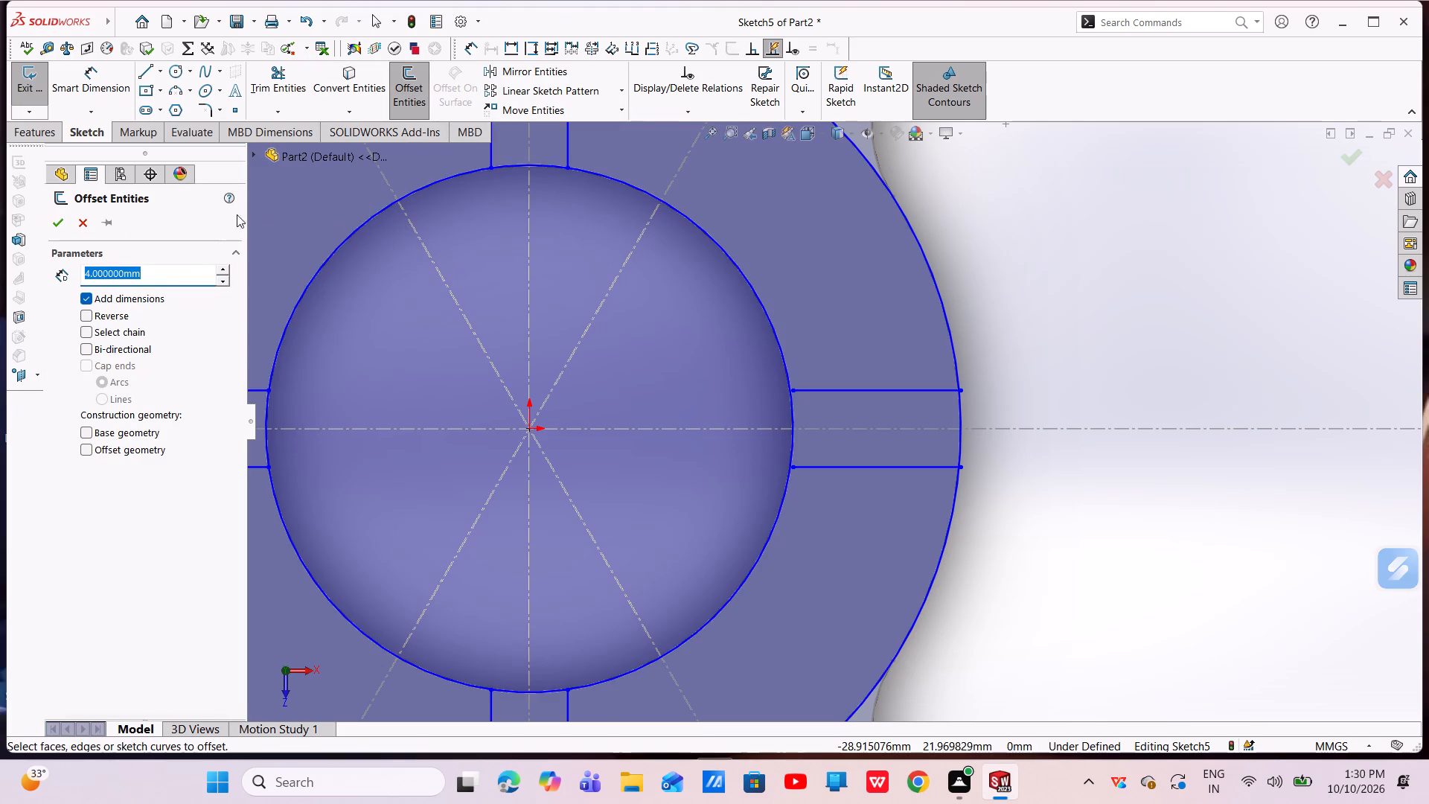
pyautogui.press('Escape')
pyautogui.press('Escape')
# Power-trim the bore circle's arcs between the slots, keeping the short arcs that close the slots' inner ends.
pyautogui.click(286, 84)
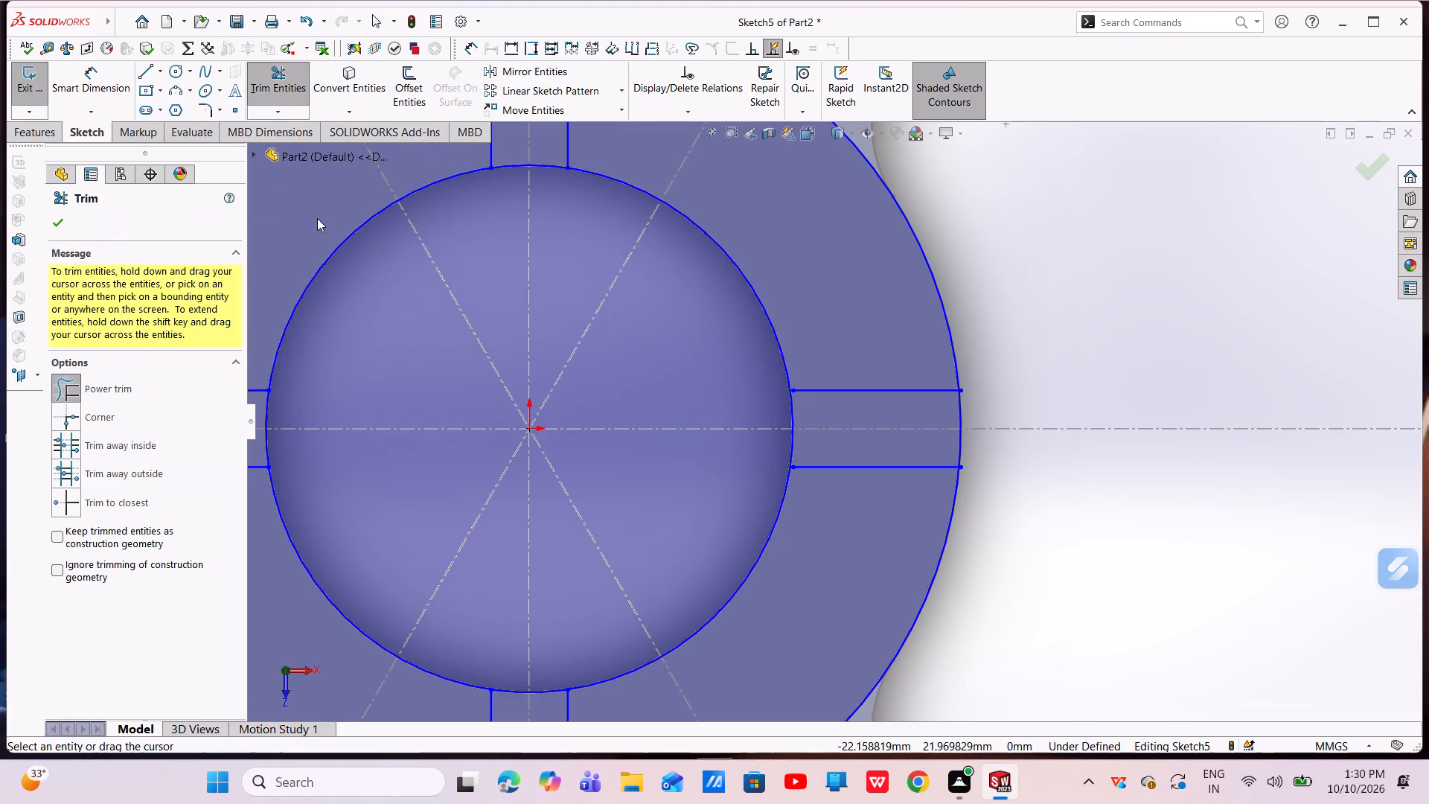
pyautogui.moveTo(316, 218); pyautogui.dragTo(355, 259)
pyautogui.scroll(3, 351, 343)
pyautogui.moveTo(491, 547); pyautogui.dragTo(546, 491)
pyautogui.moveTo(733, 495); pyautogui.dragTo(771, 570)
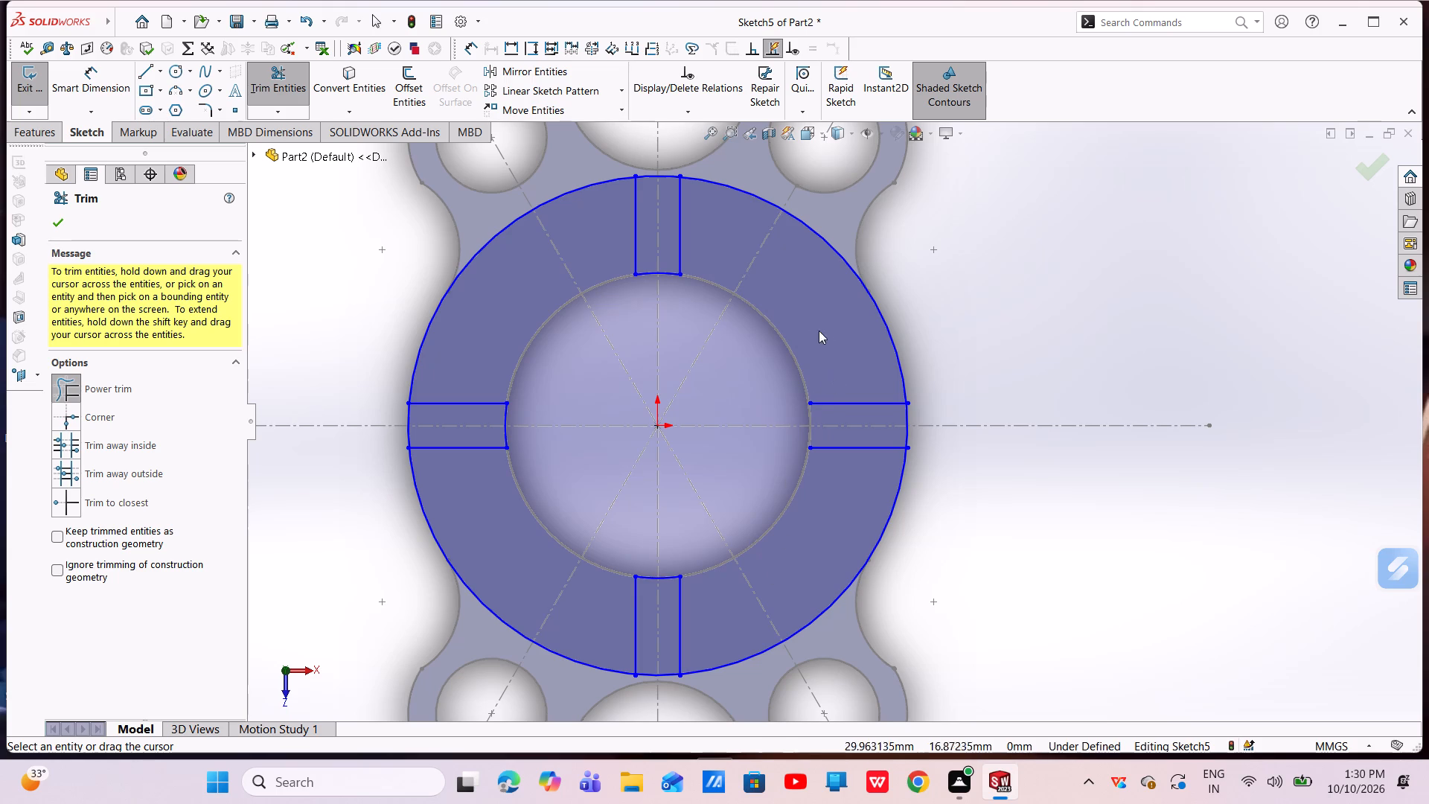
pyautogui.scroll(-6, 777, 318)
pyautogui.scroll(6, 770, 325)
pyautogui.press('Escape')
pyautogui.press('Escape')
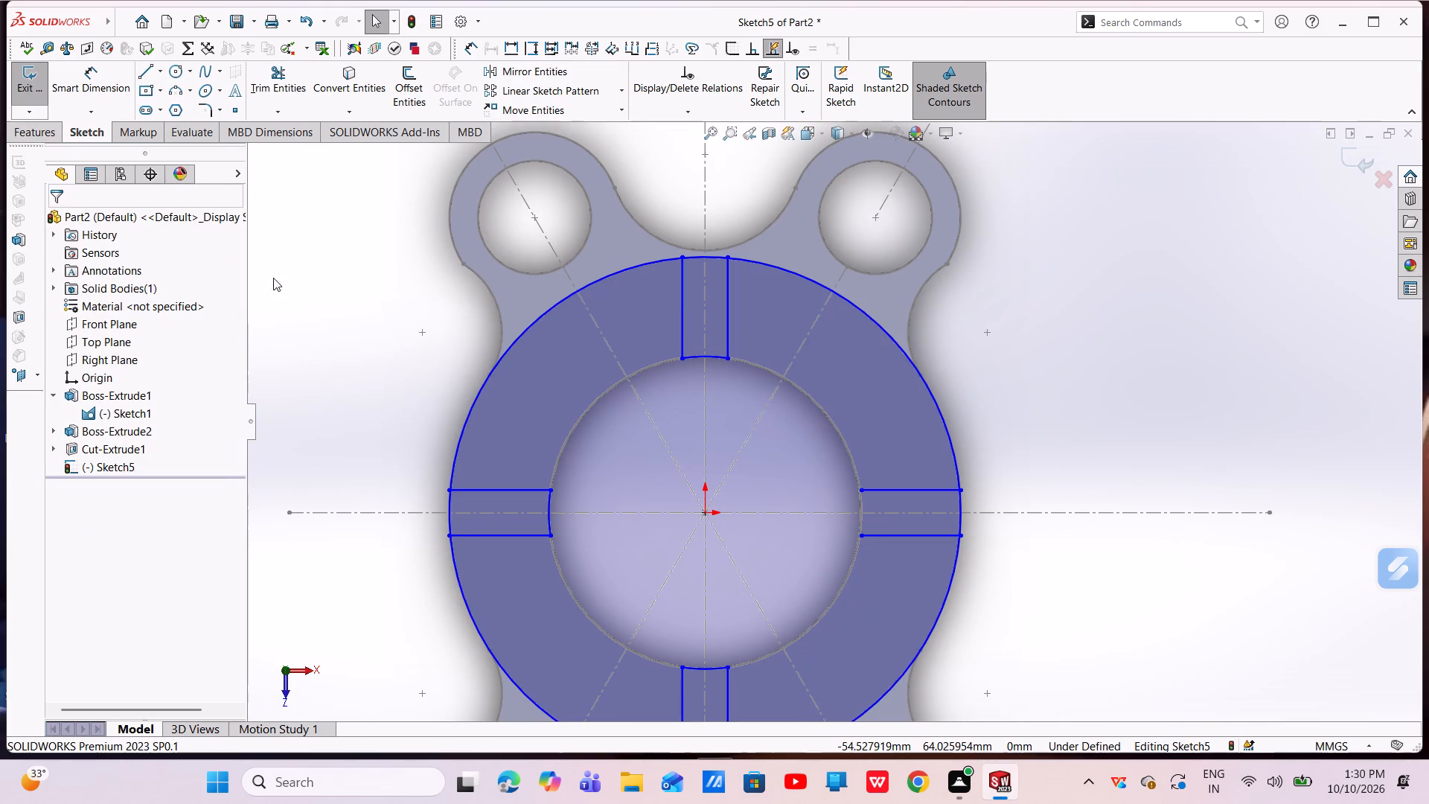
# Power-trim the 90 mm outer circle's four long arcs between the slots, keeping the short arcs that close the slots' outer ends.
pyautogui.click(260, 77)
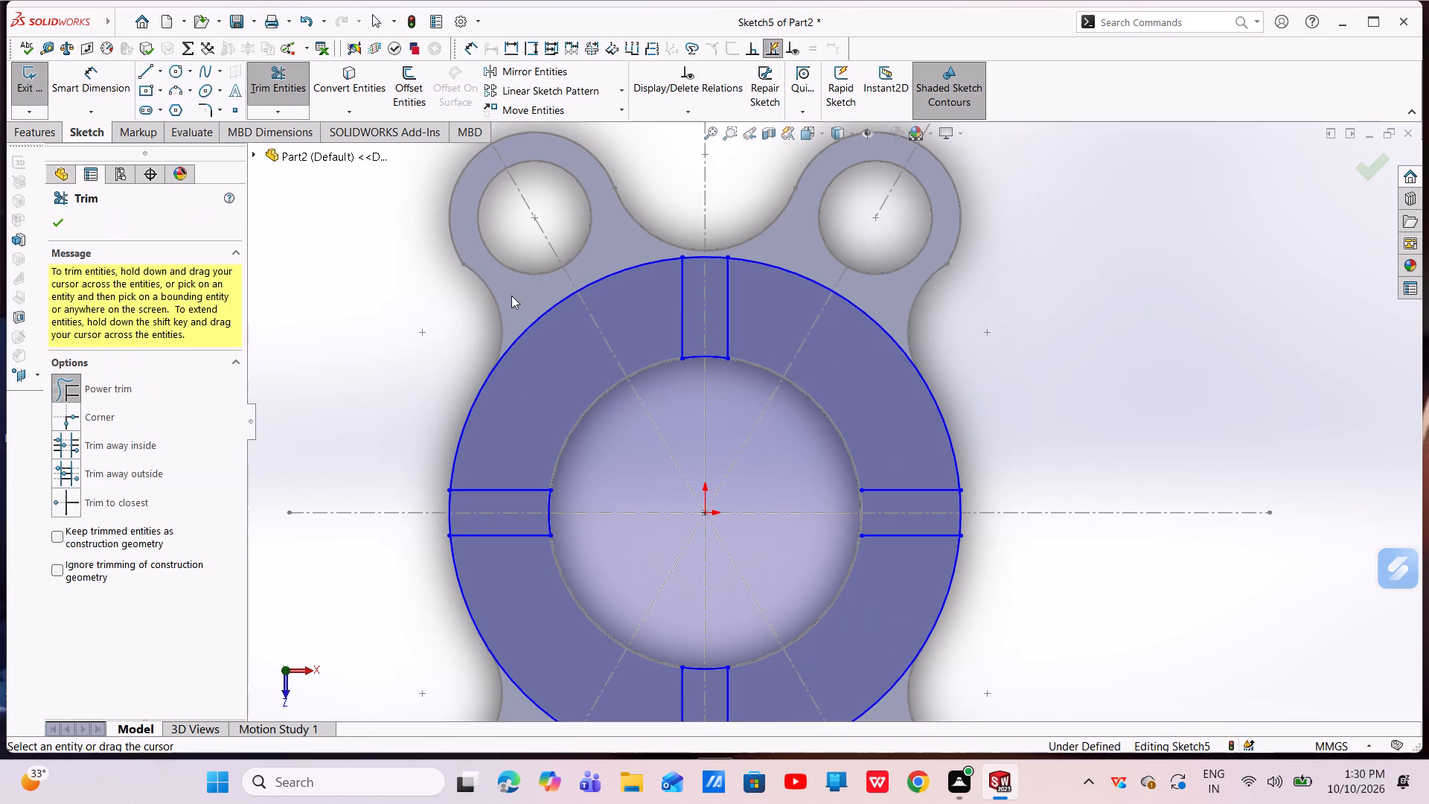
pyautogui.moveTo(514, 293); pyautogui.dragTo(555, 339)
pyautogui.scroll(3, 512, 427)
pyautogui.moveTo(553, 581); pyautogui.dragTo(612, 561)
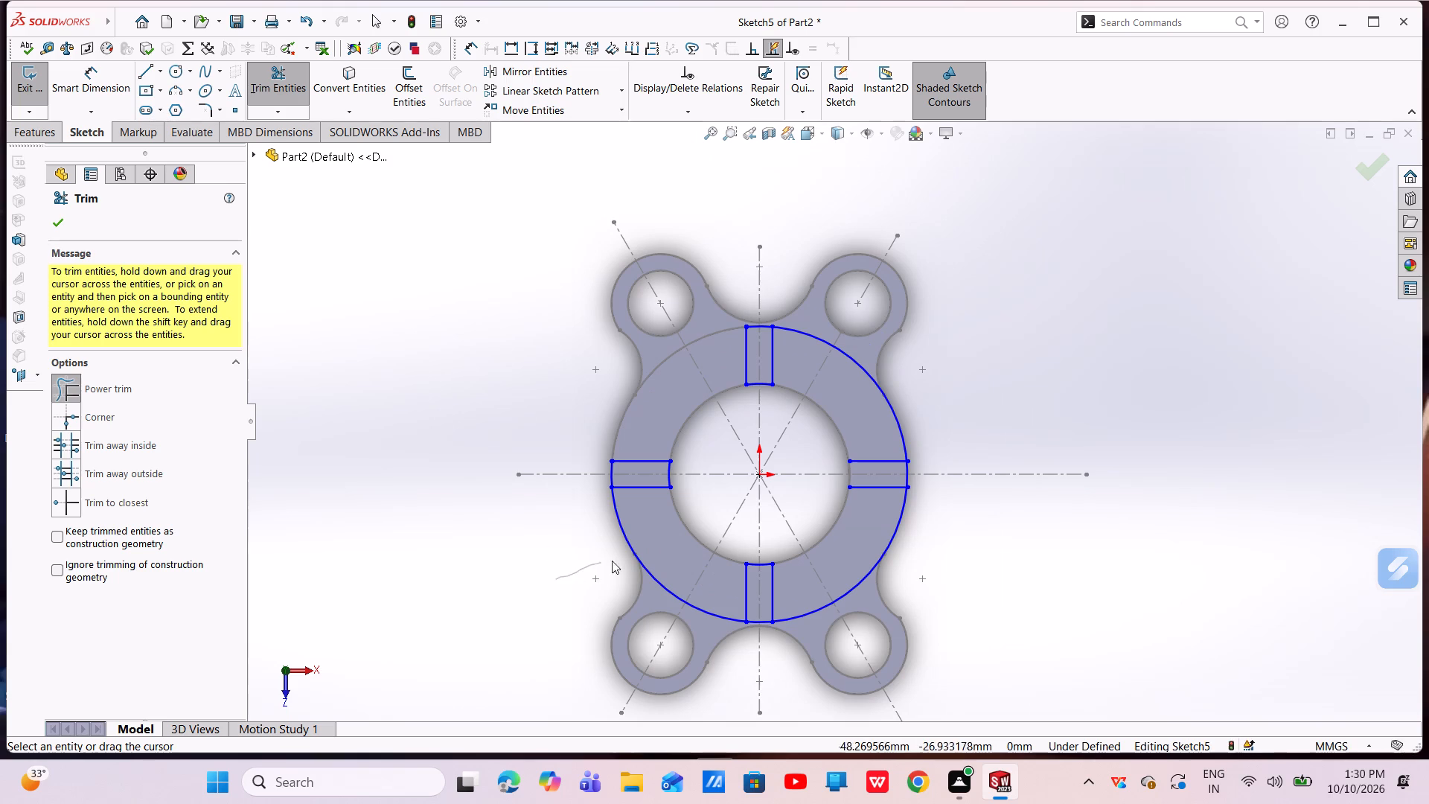
pyautogui.moveTo(612, 561); pyautogui.dragTo(650, 546)
pyautogui.moveTo(904, 582); pyautogui.dragTo(840, 543)
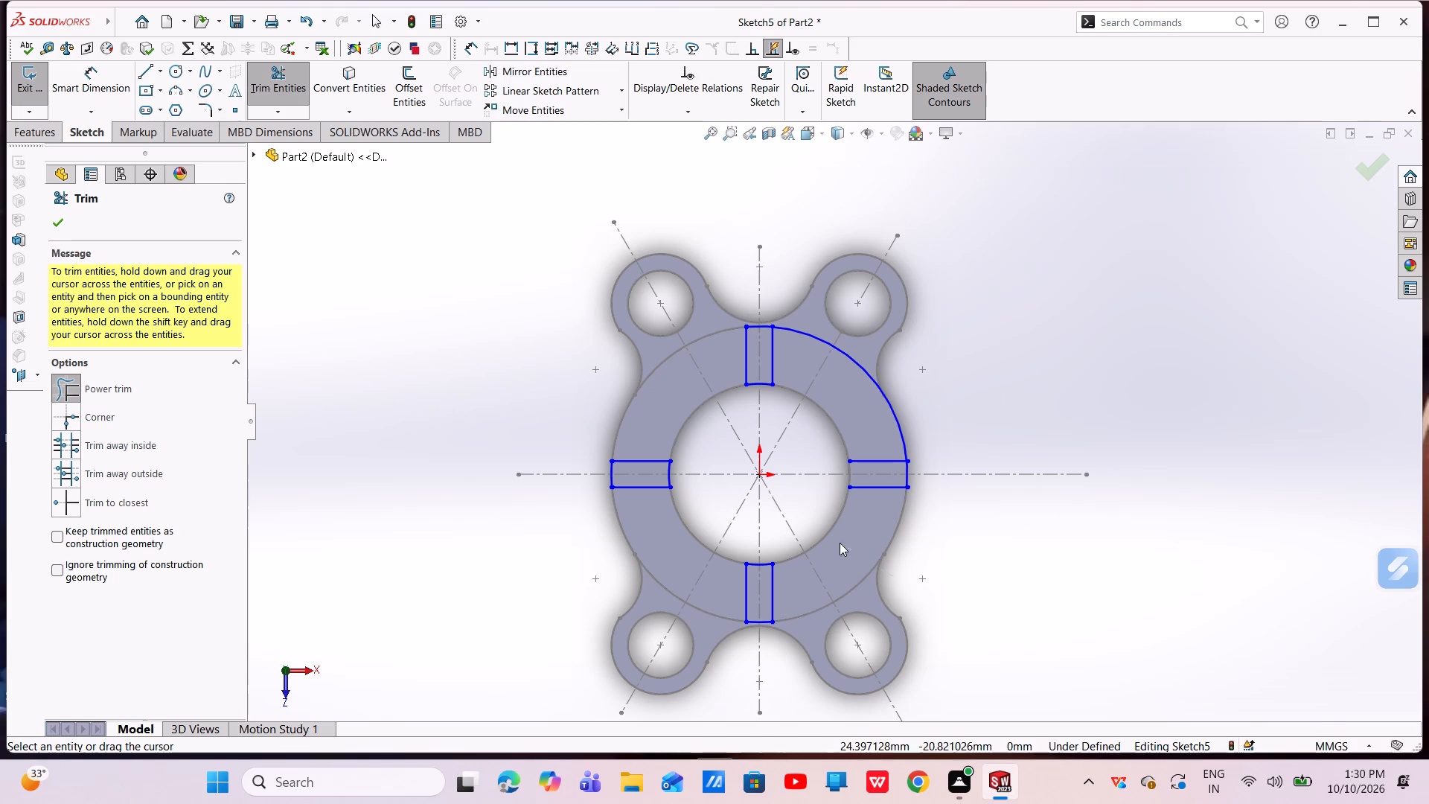
pyautogui.moveTo(916, 359); pyautogui.dragTo(843, 409)
pyautogui.press('Escape')
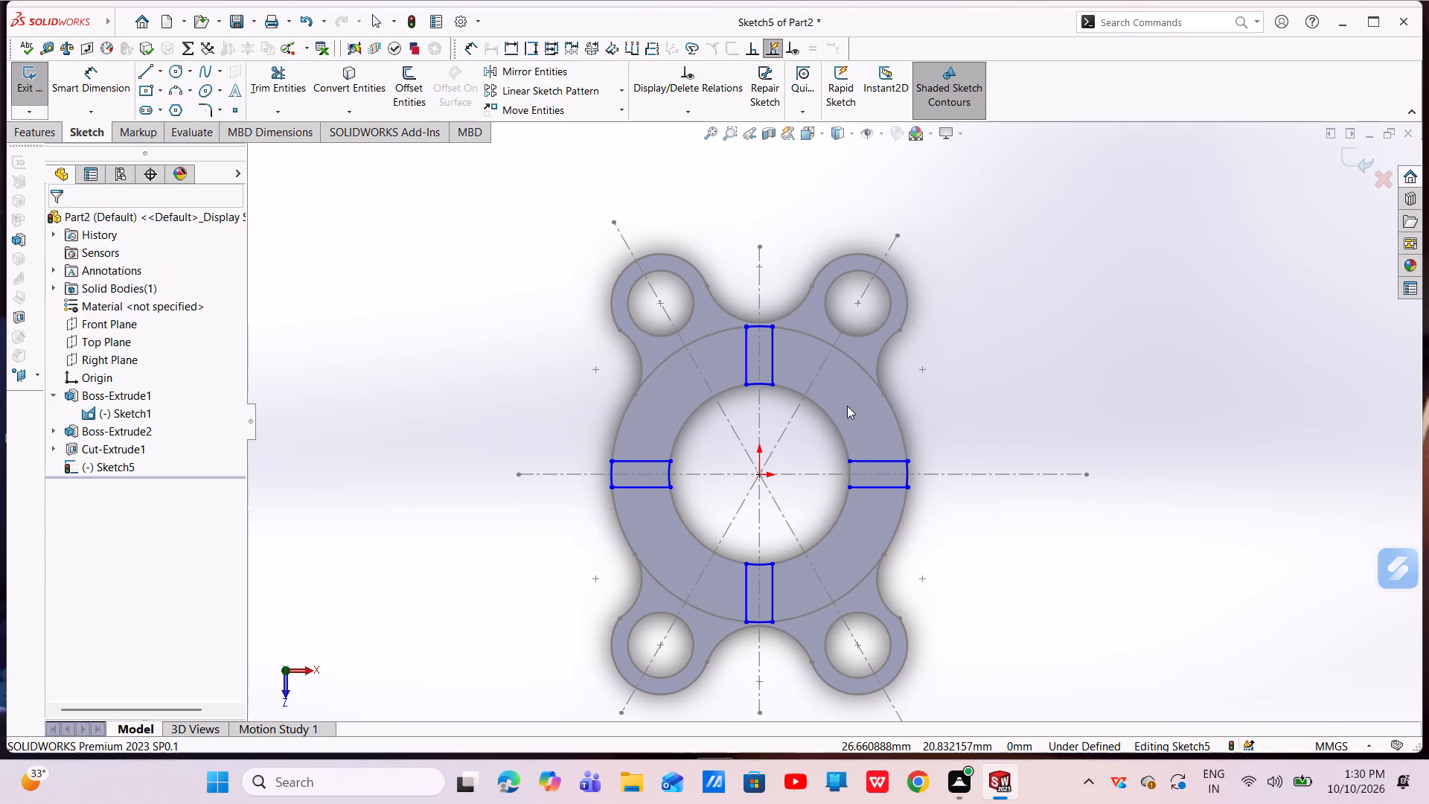
pyautogui.press('Escape')
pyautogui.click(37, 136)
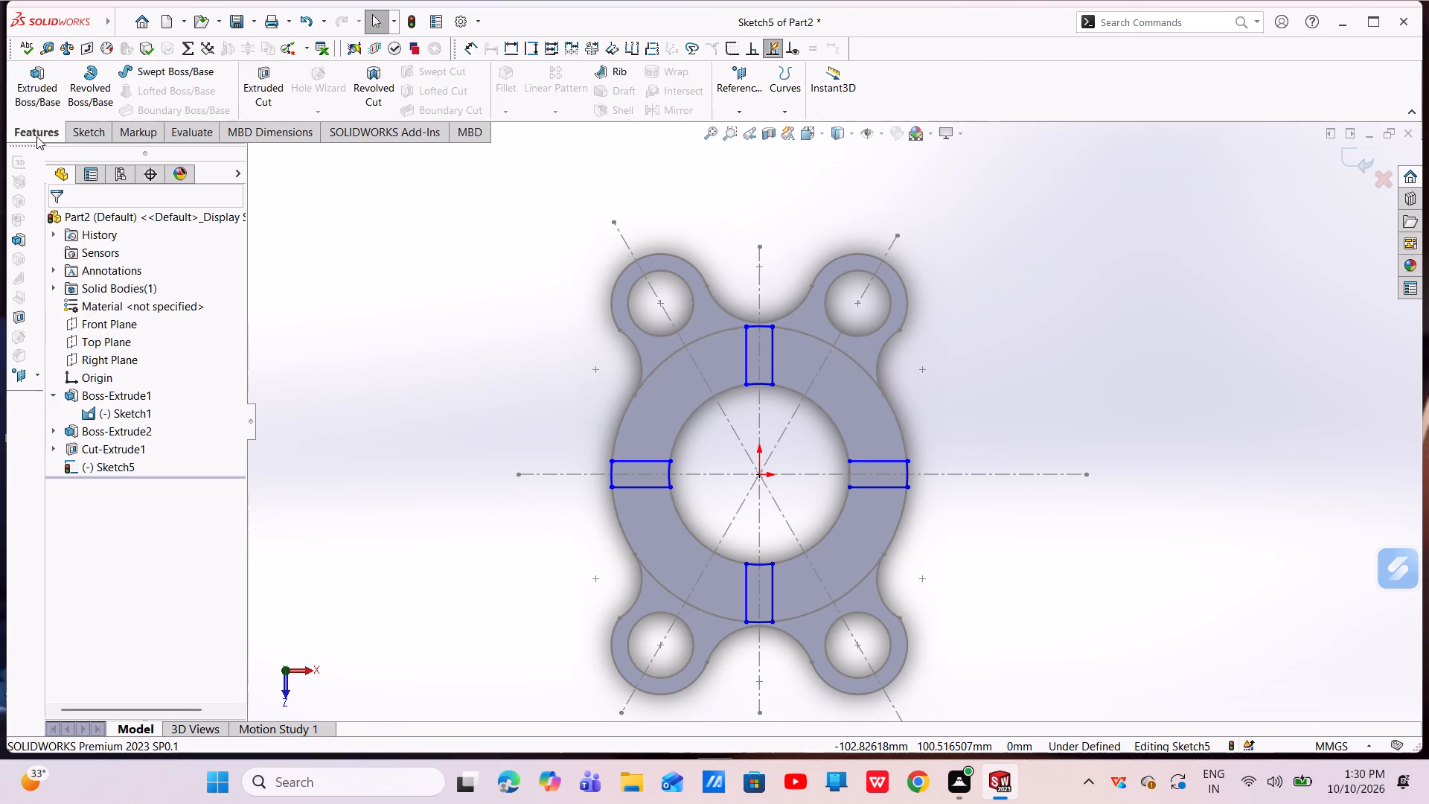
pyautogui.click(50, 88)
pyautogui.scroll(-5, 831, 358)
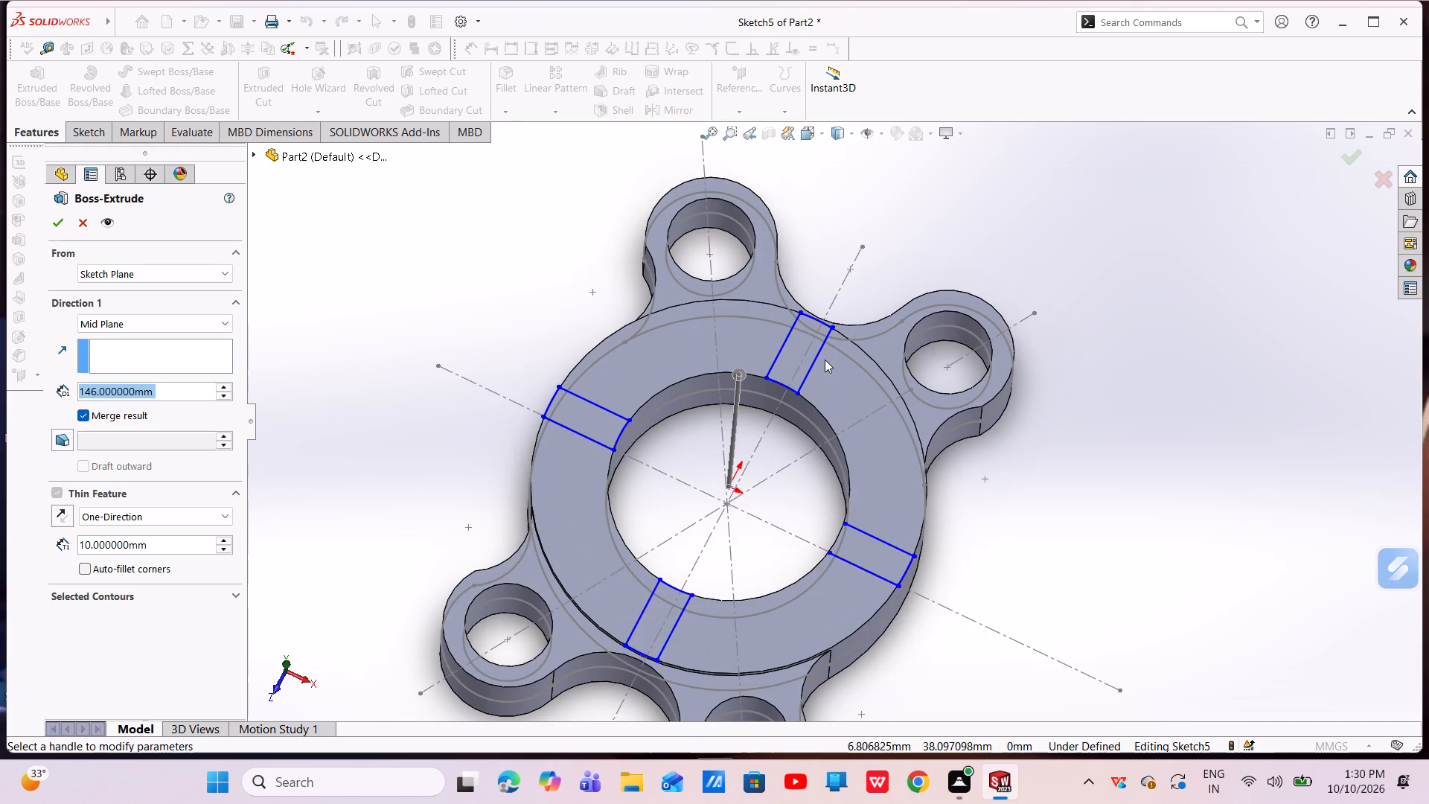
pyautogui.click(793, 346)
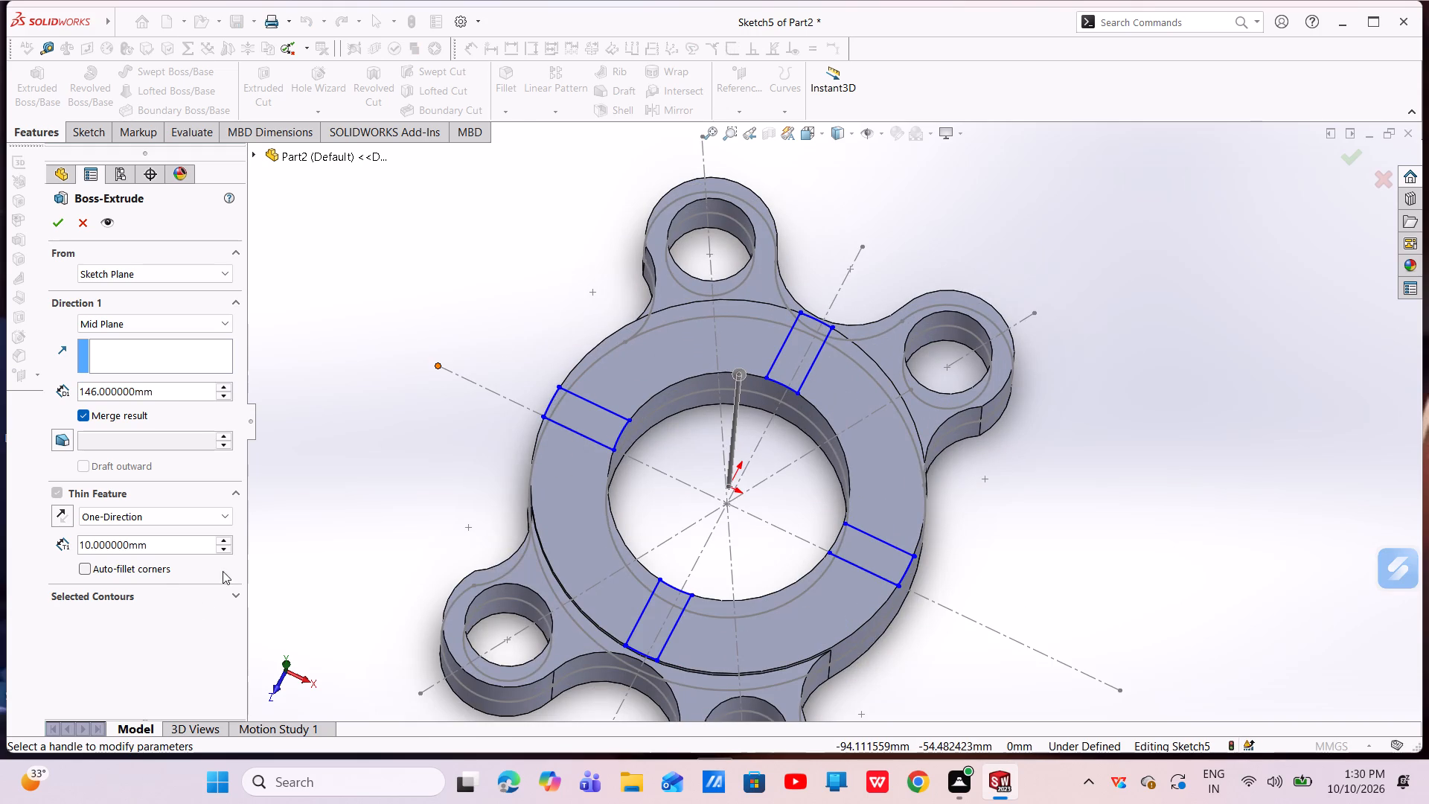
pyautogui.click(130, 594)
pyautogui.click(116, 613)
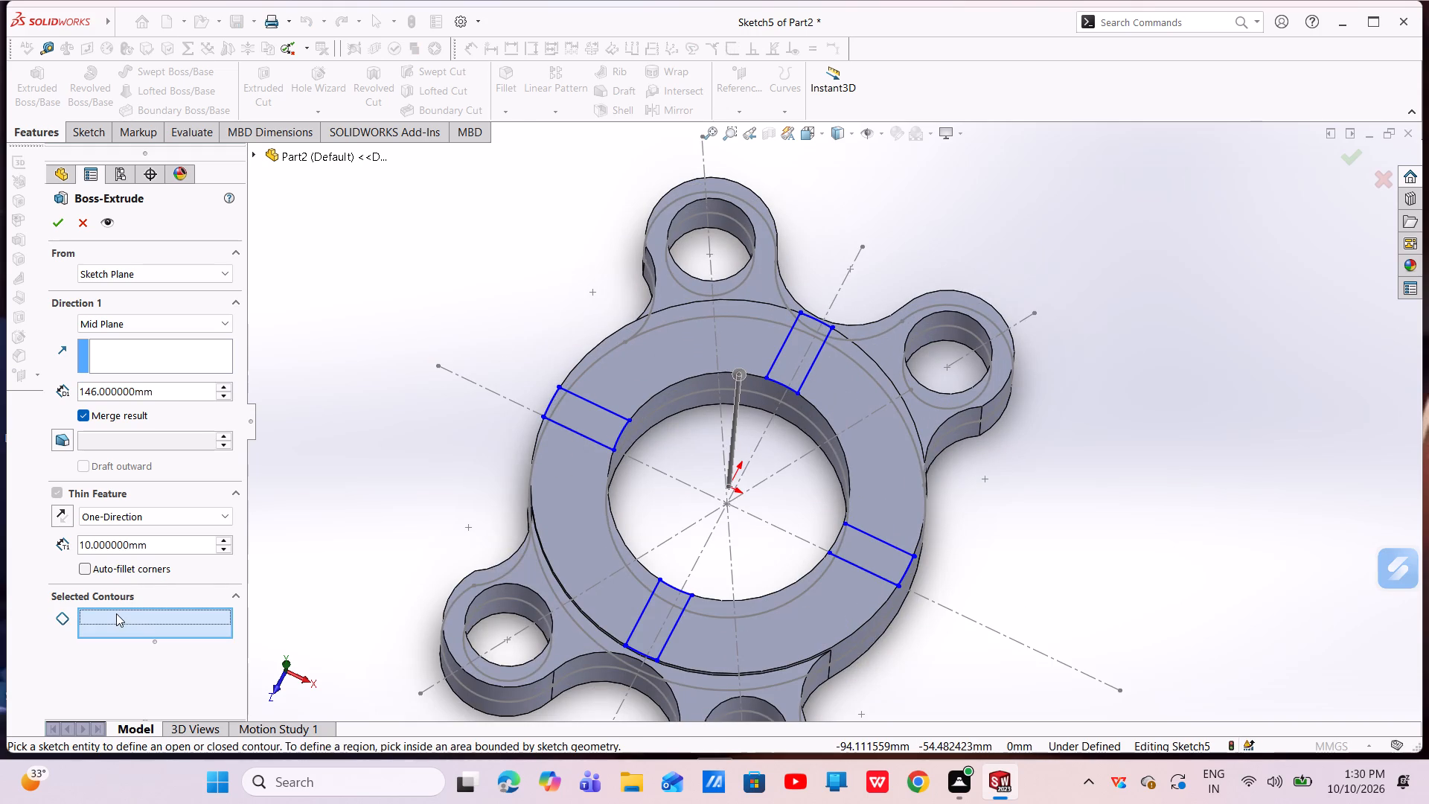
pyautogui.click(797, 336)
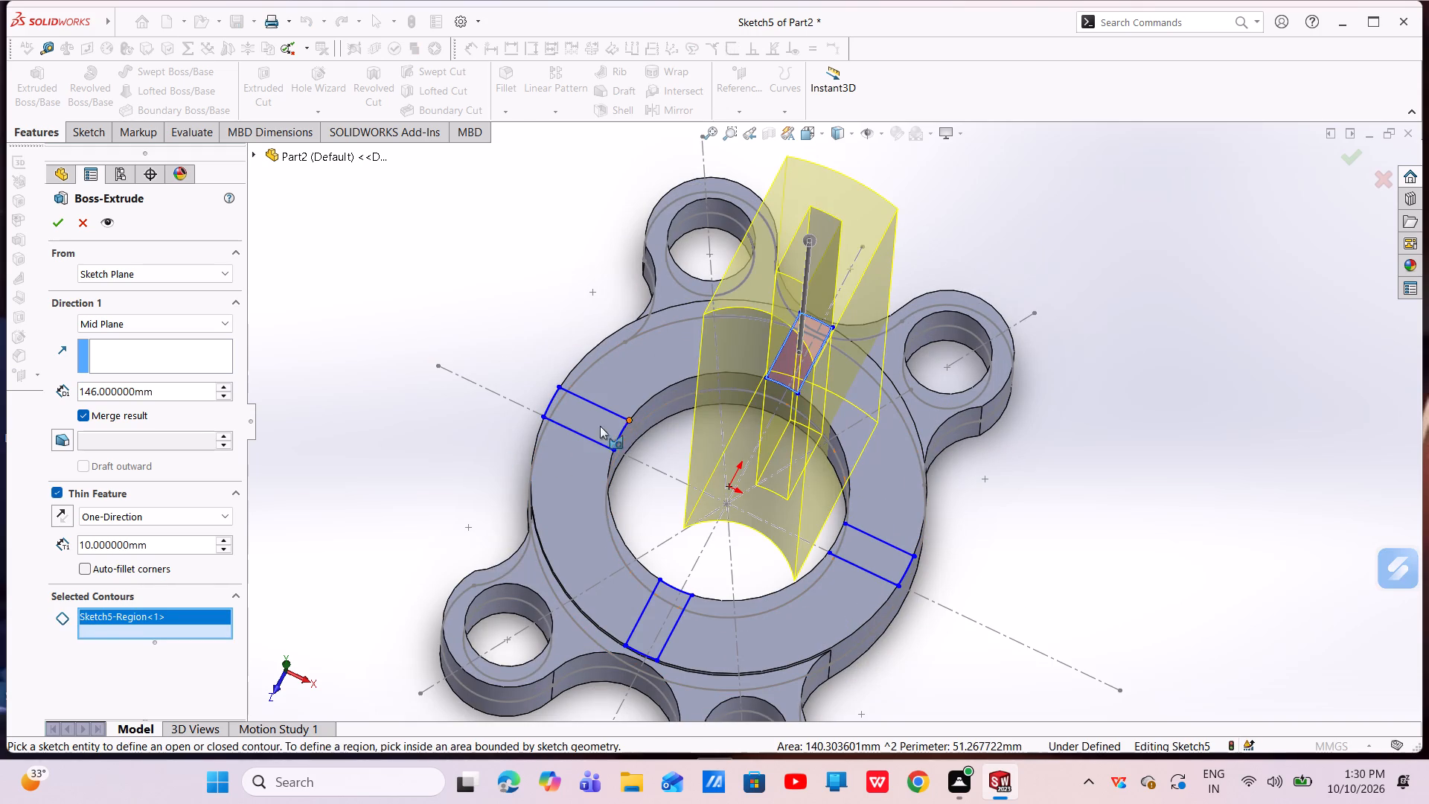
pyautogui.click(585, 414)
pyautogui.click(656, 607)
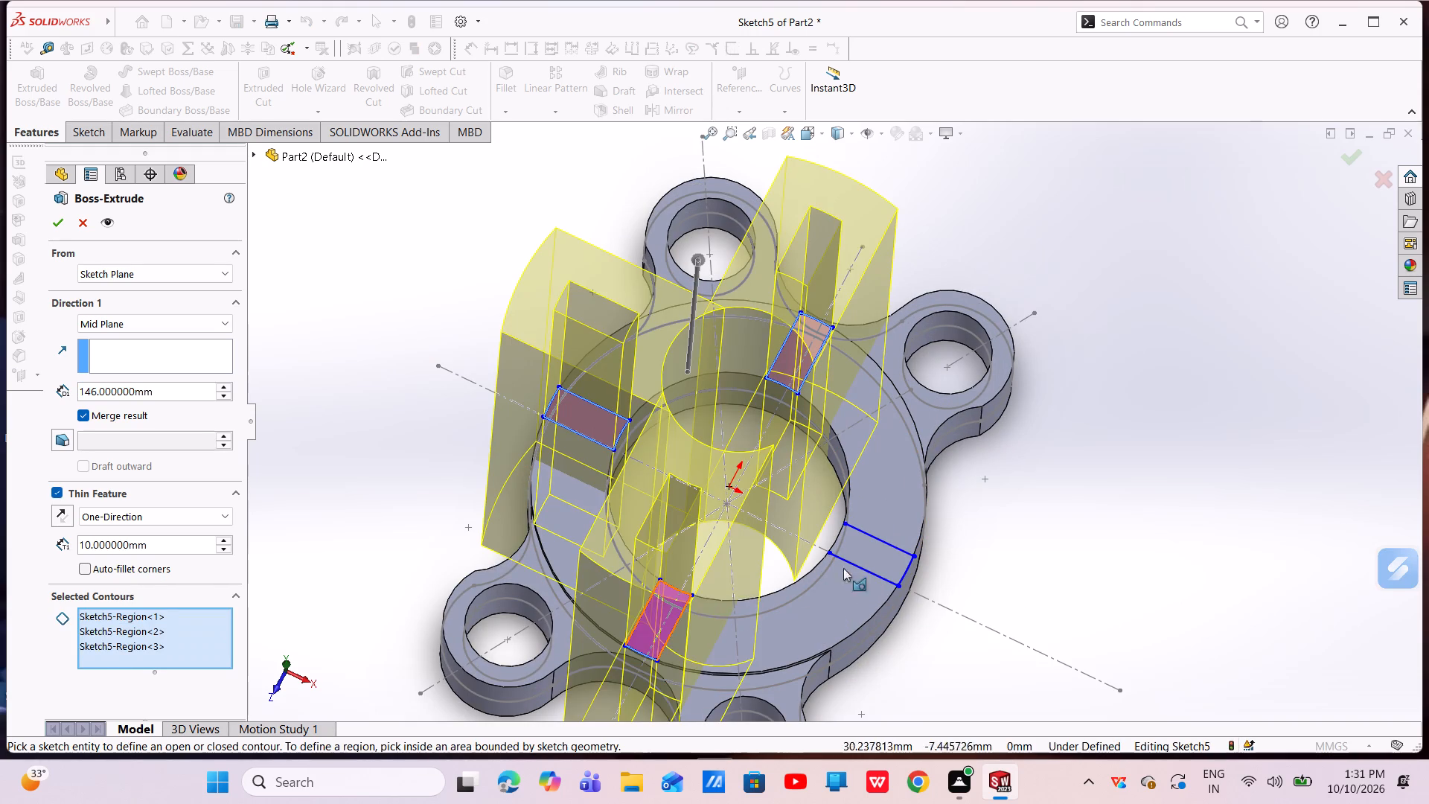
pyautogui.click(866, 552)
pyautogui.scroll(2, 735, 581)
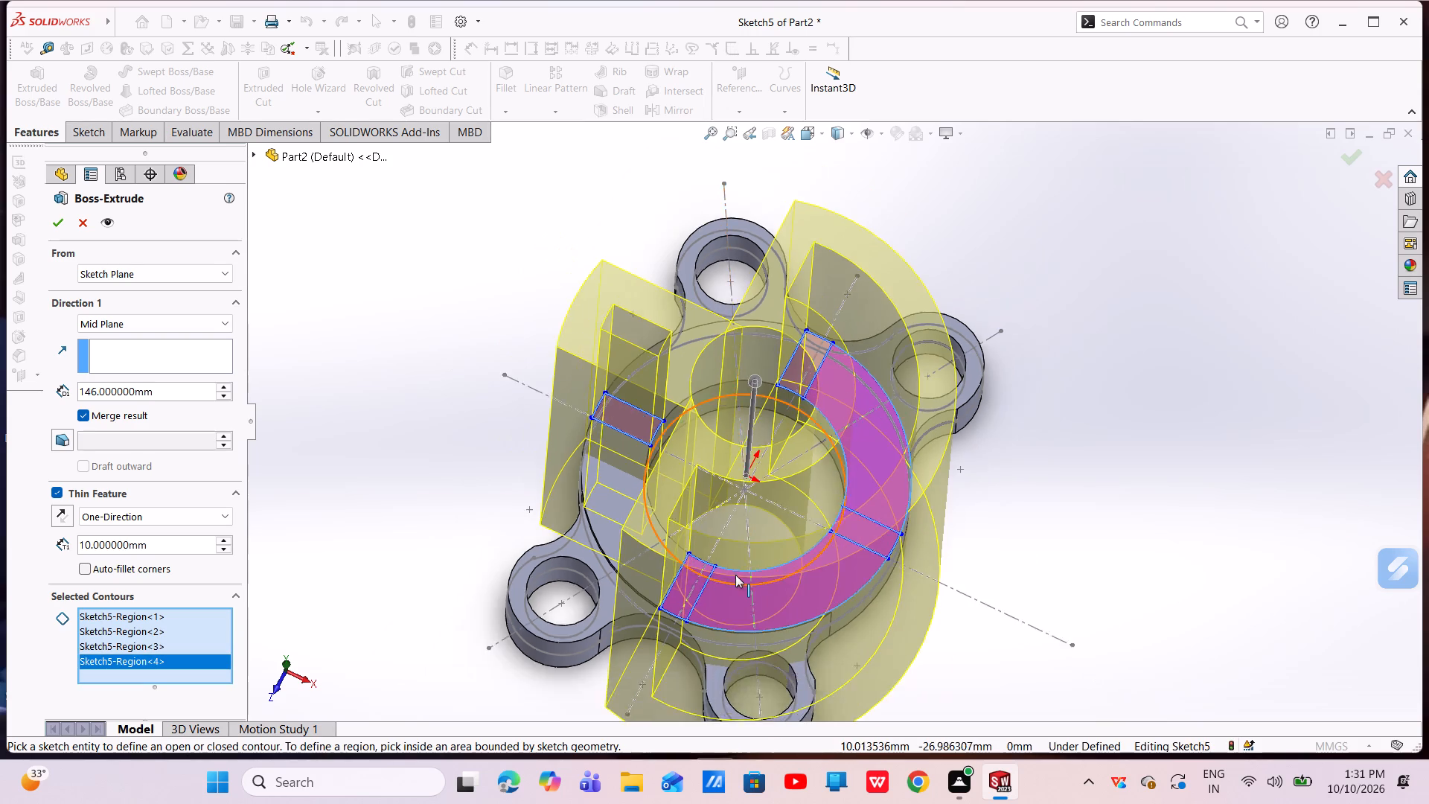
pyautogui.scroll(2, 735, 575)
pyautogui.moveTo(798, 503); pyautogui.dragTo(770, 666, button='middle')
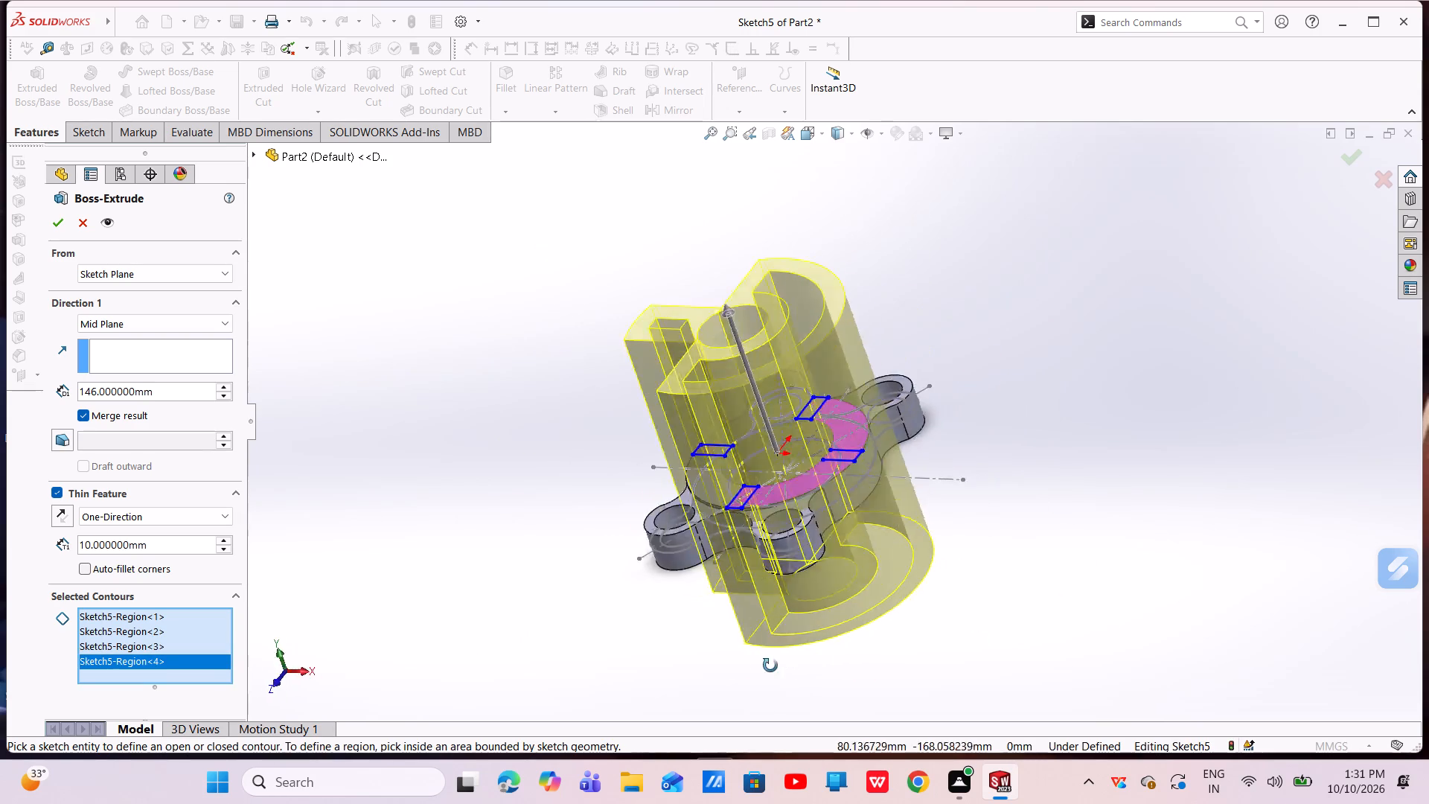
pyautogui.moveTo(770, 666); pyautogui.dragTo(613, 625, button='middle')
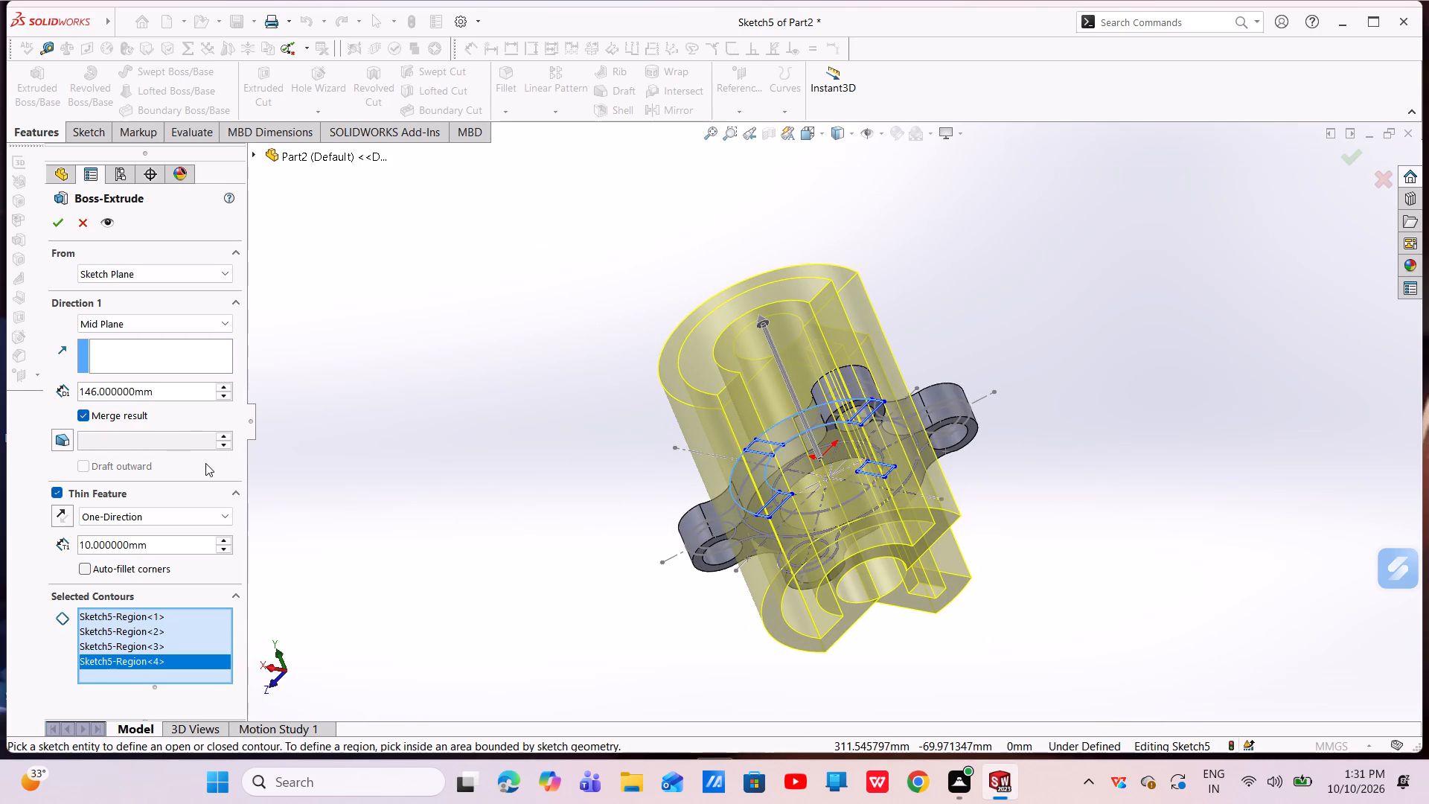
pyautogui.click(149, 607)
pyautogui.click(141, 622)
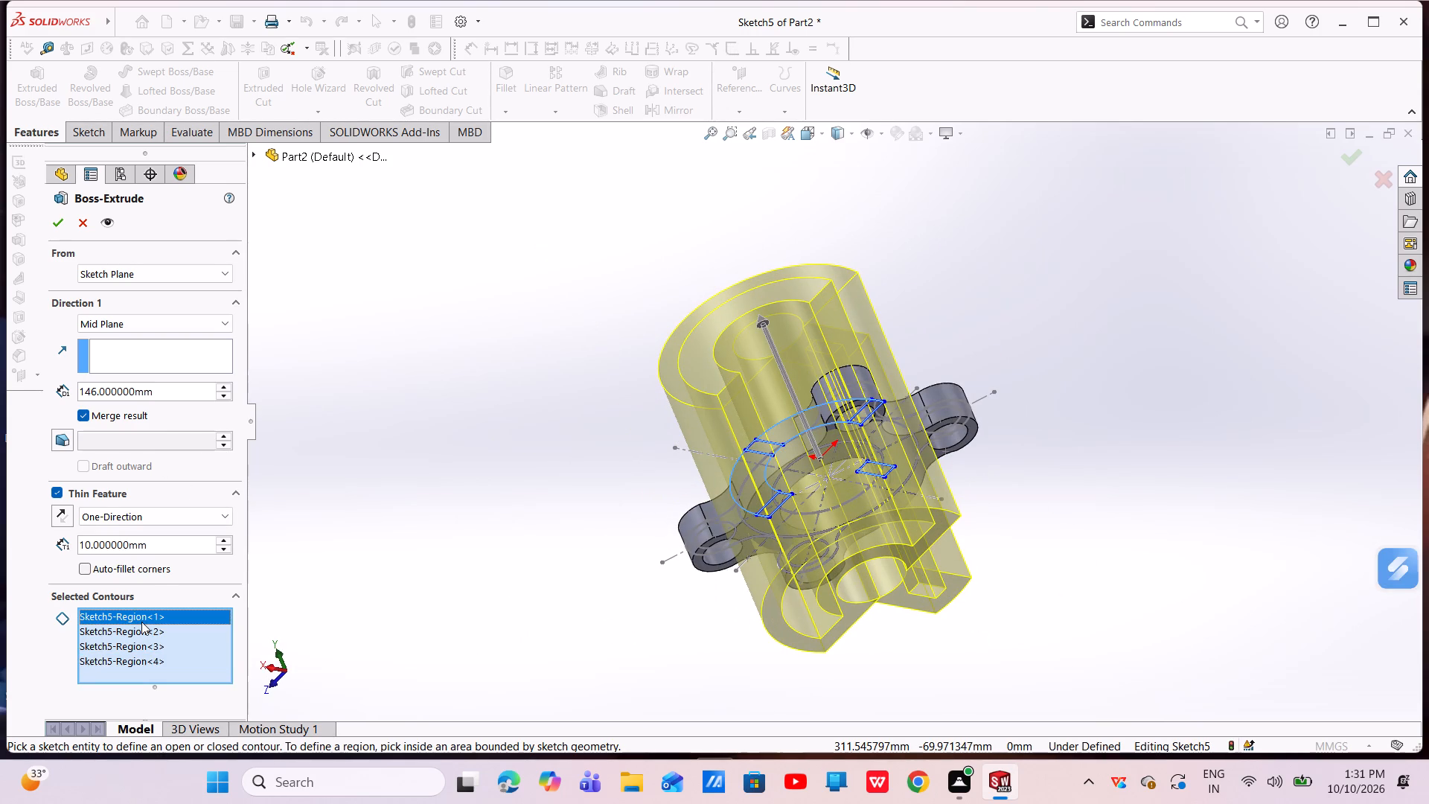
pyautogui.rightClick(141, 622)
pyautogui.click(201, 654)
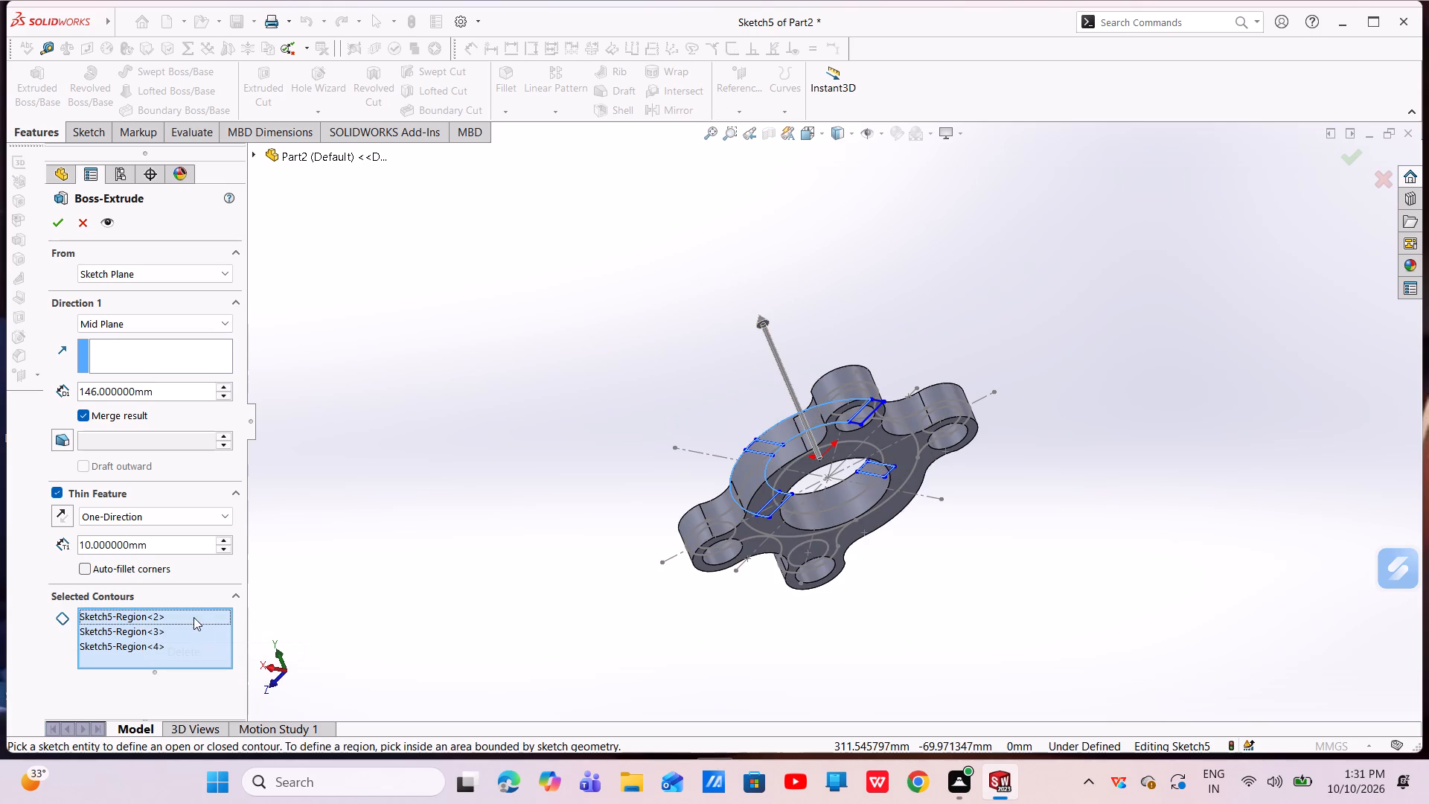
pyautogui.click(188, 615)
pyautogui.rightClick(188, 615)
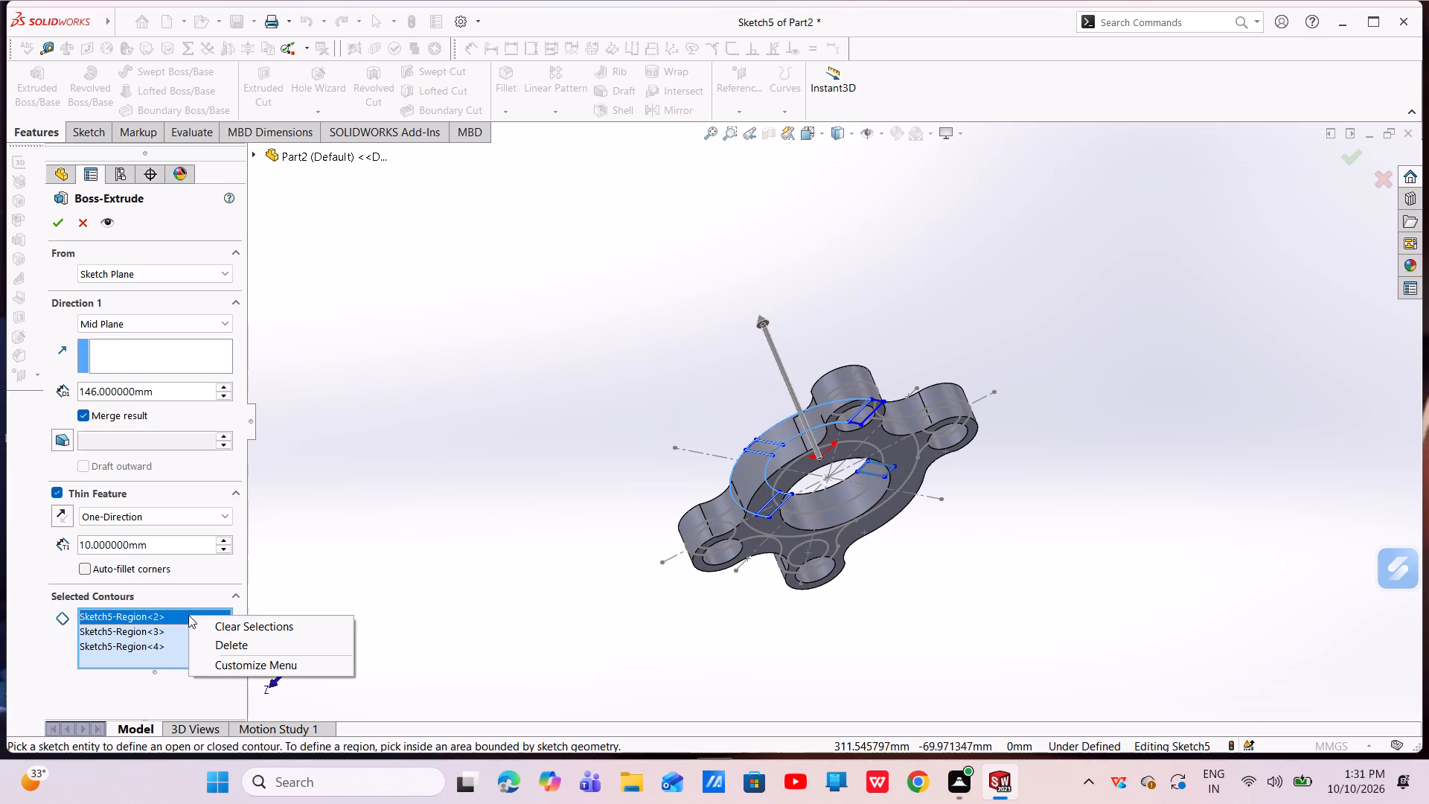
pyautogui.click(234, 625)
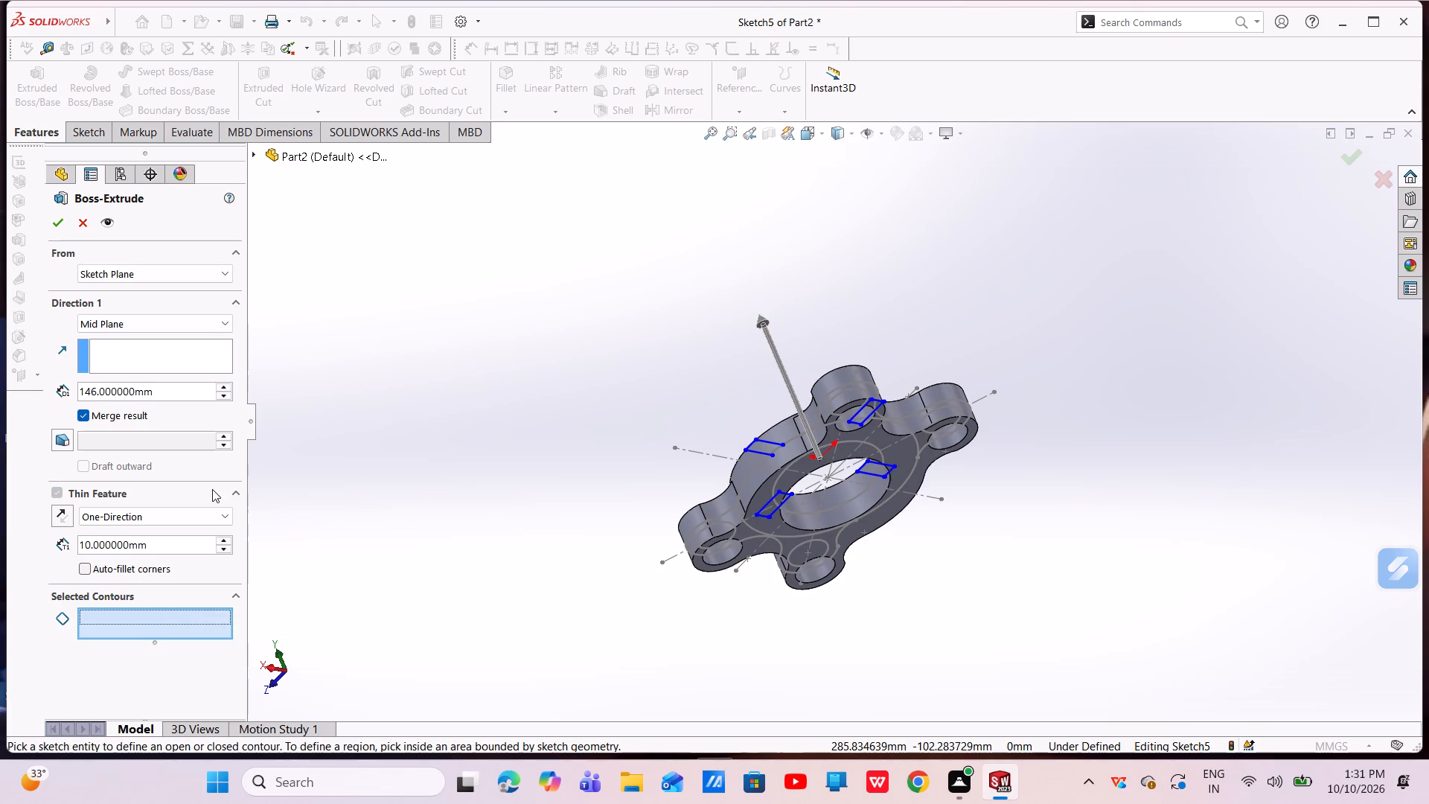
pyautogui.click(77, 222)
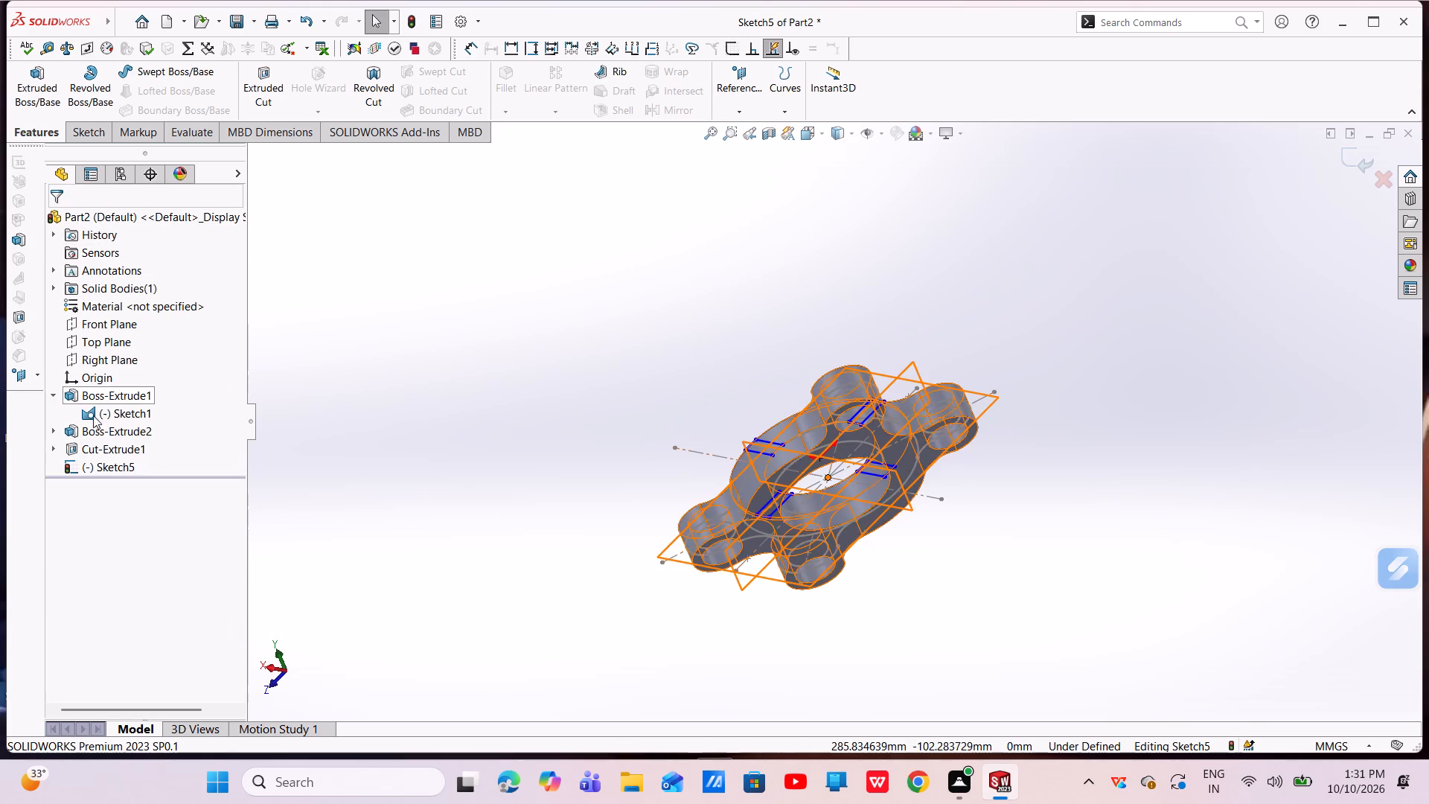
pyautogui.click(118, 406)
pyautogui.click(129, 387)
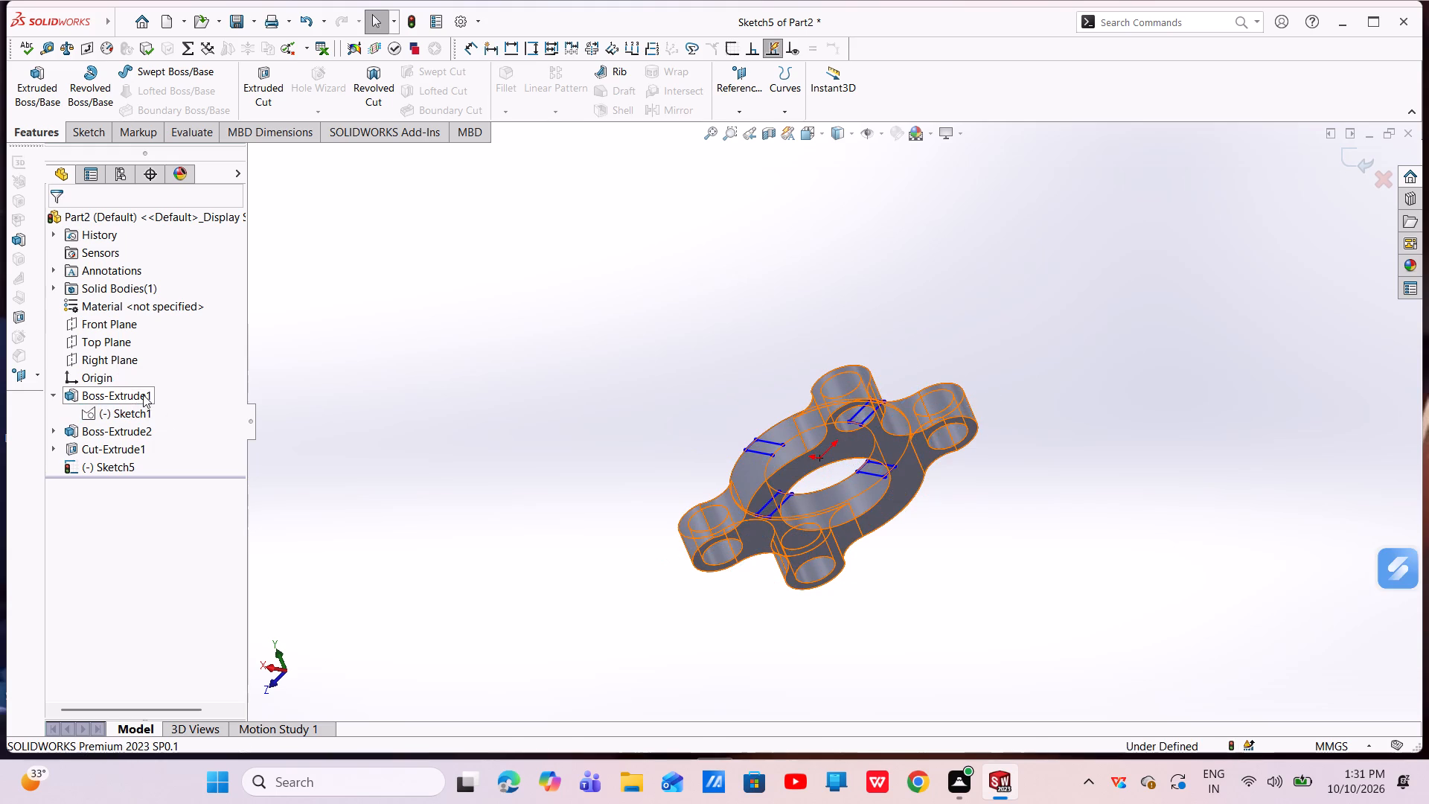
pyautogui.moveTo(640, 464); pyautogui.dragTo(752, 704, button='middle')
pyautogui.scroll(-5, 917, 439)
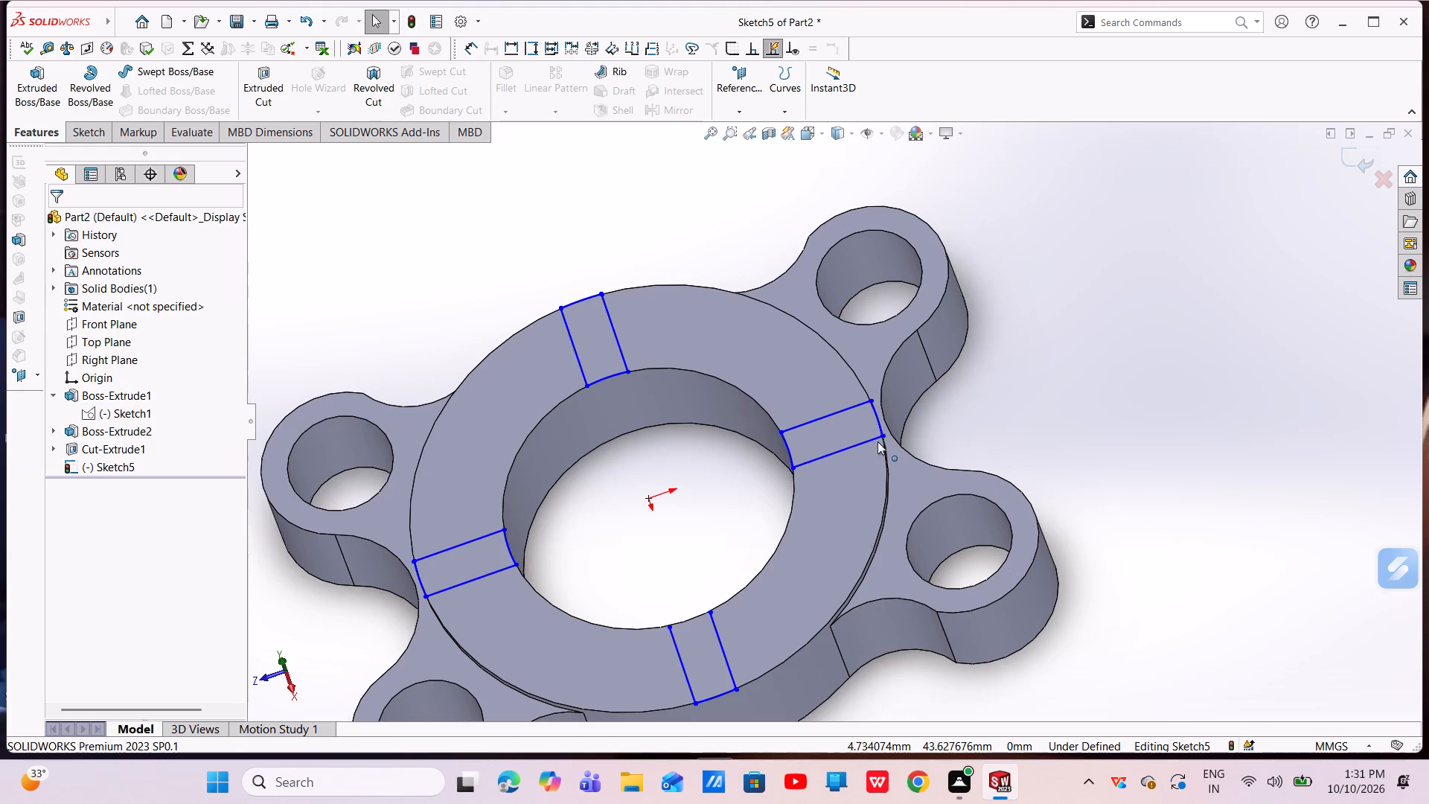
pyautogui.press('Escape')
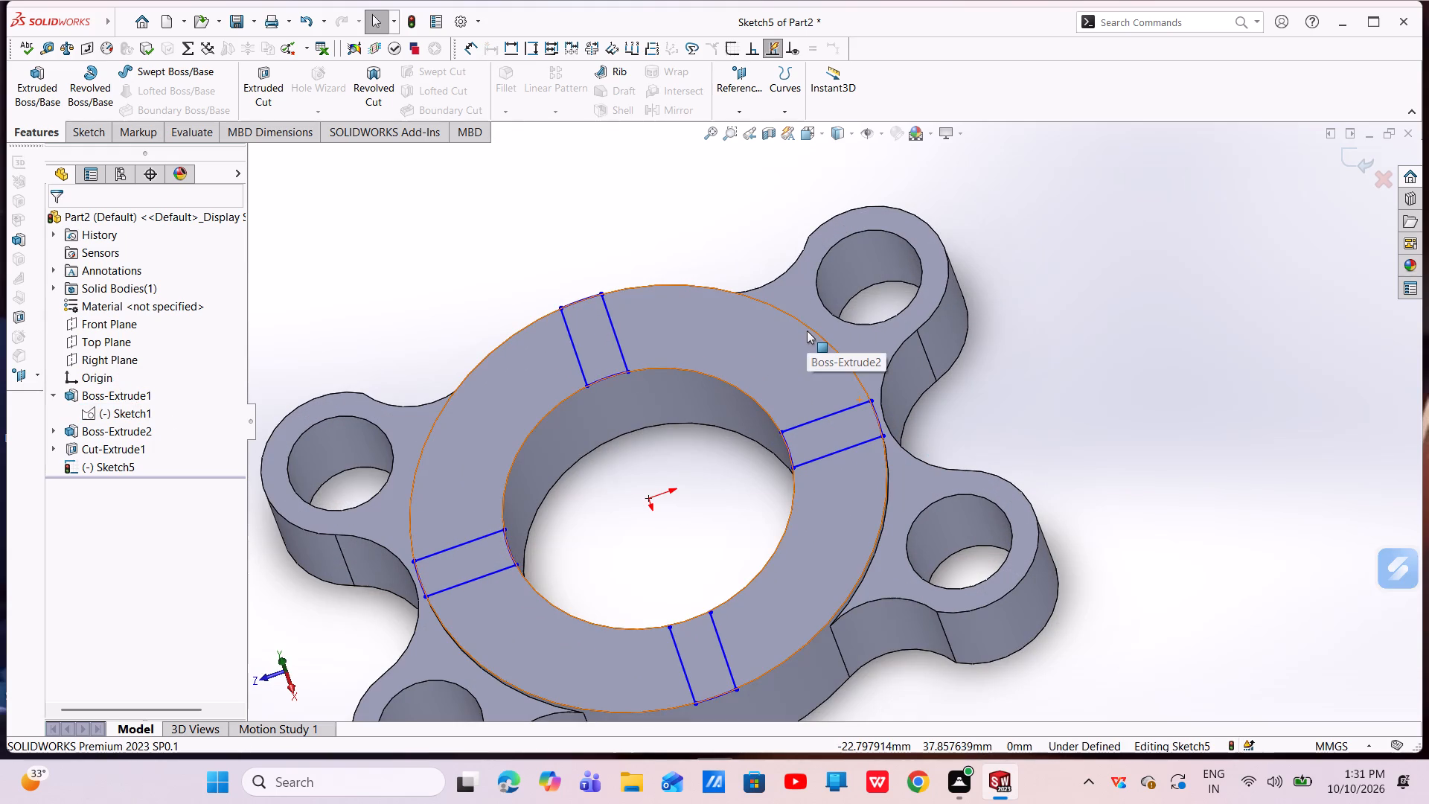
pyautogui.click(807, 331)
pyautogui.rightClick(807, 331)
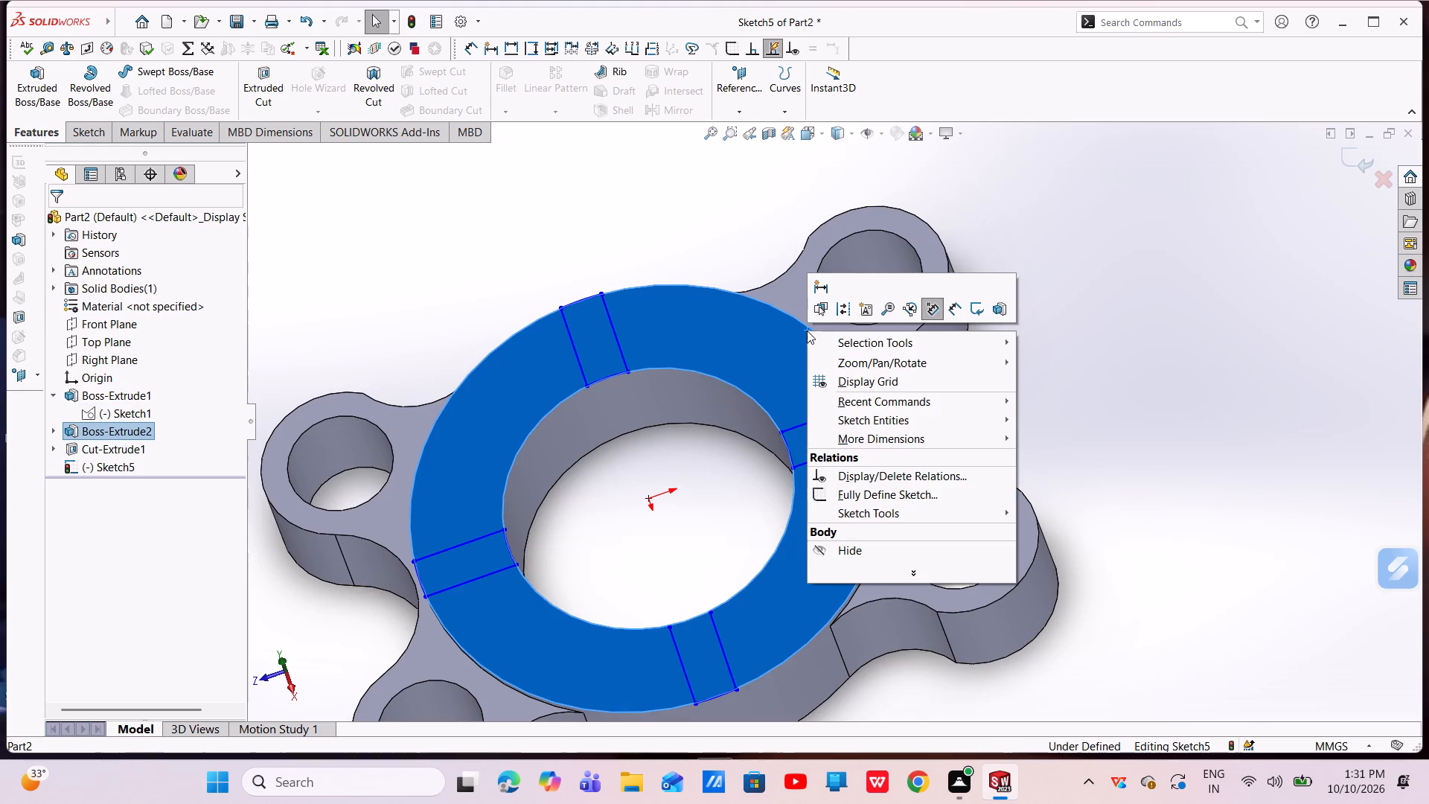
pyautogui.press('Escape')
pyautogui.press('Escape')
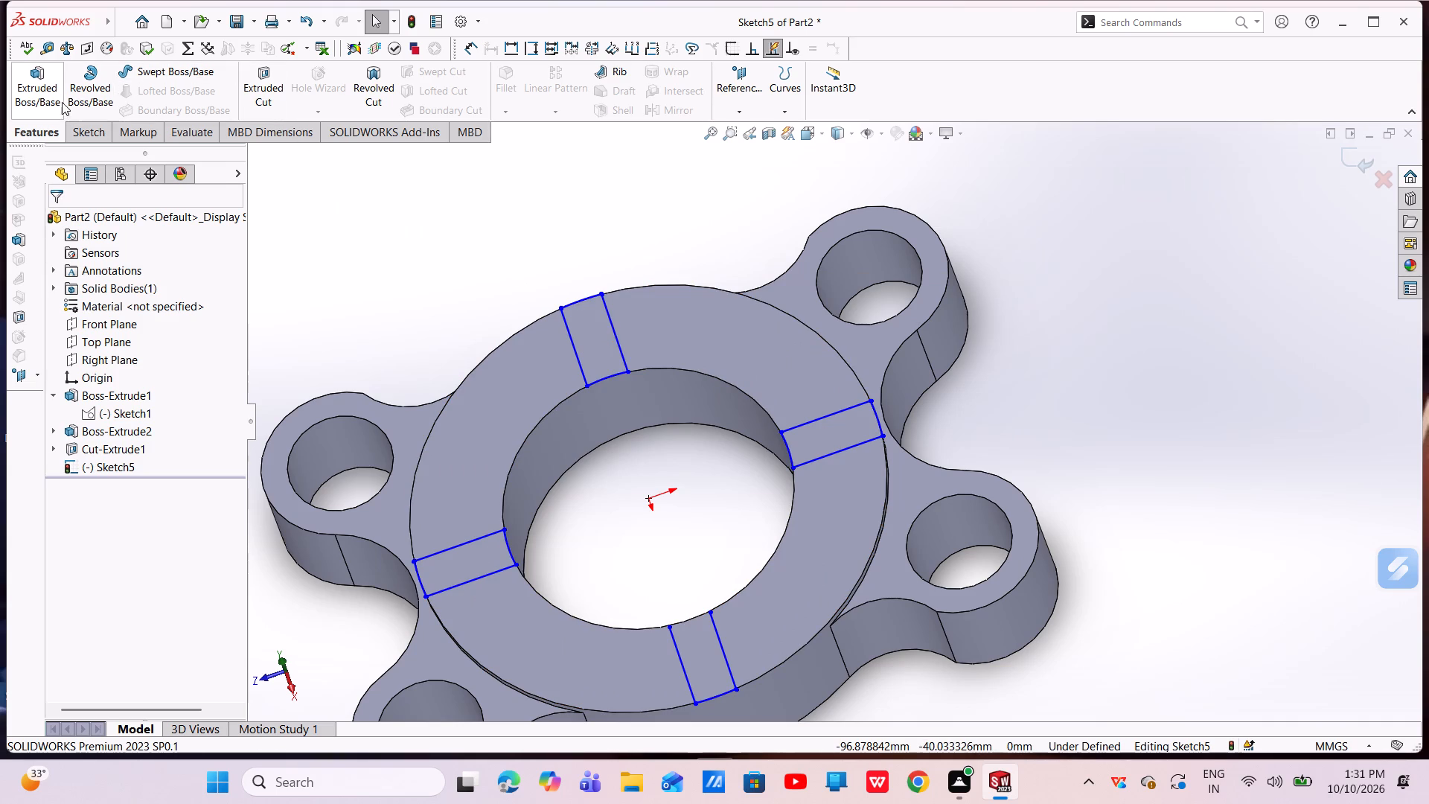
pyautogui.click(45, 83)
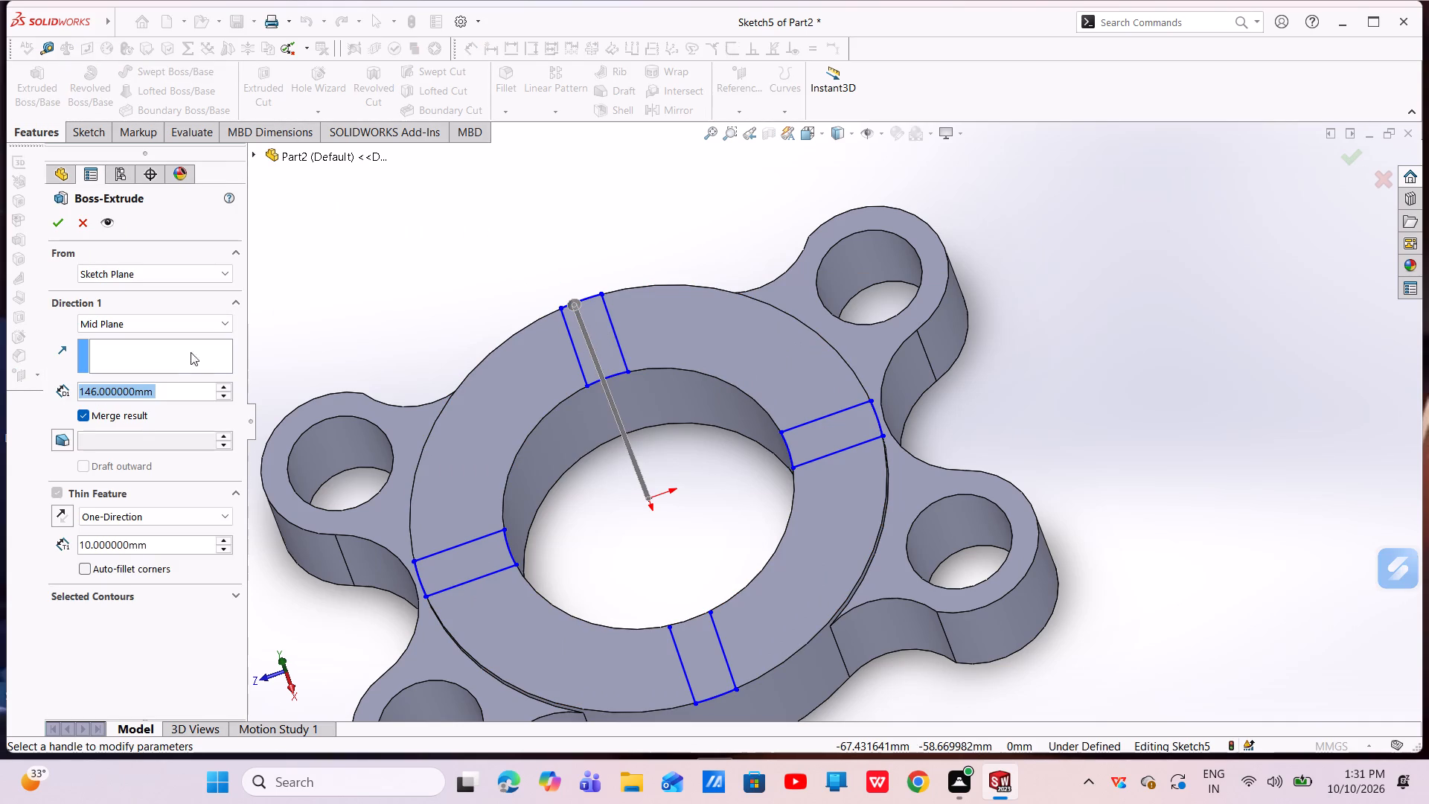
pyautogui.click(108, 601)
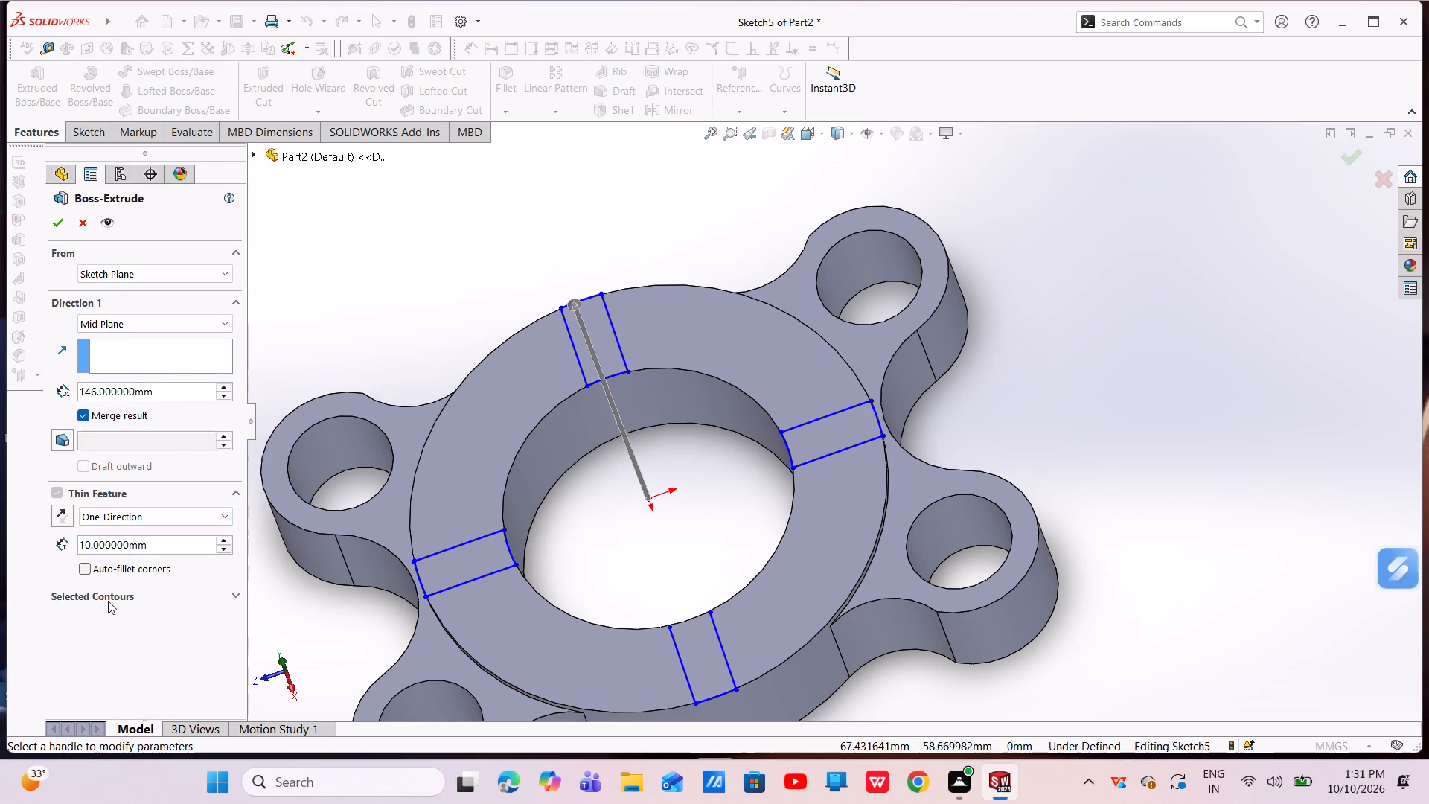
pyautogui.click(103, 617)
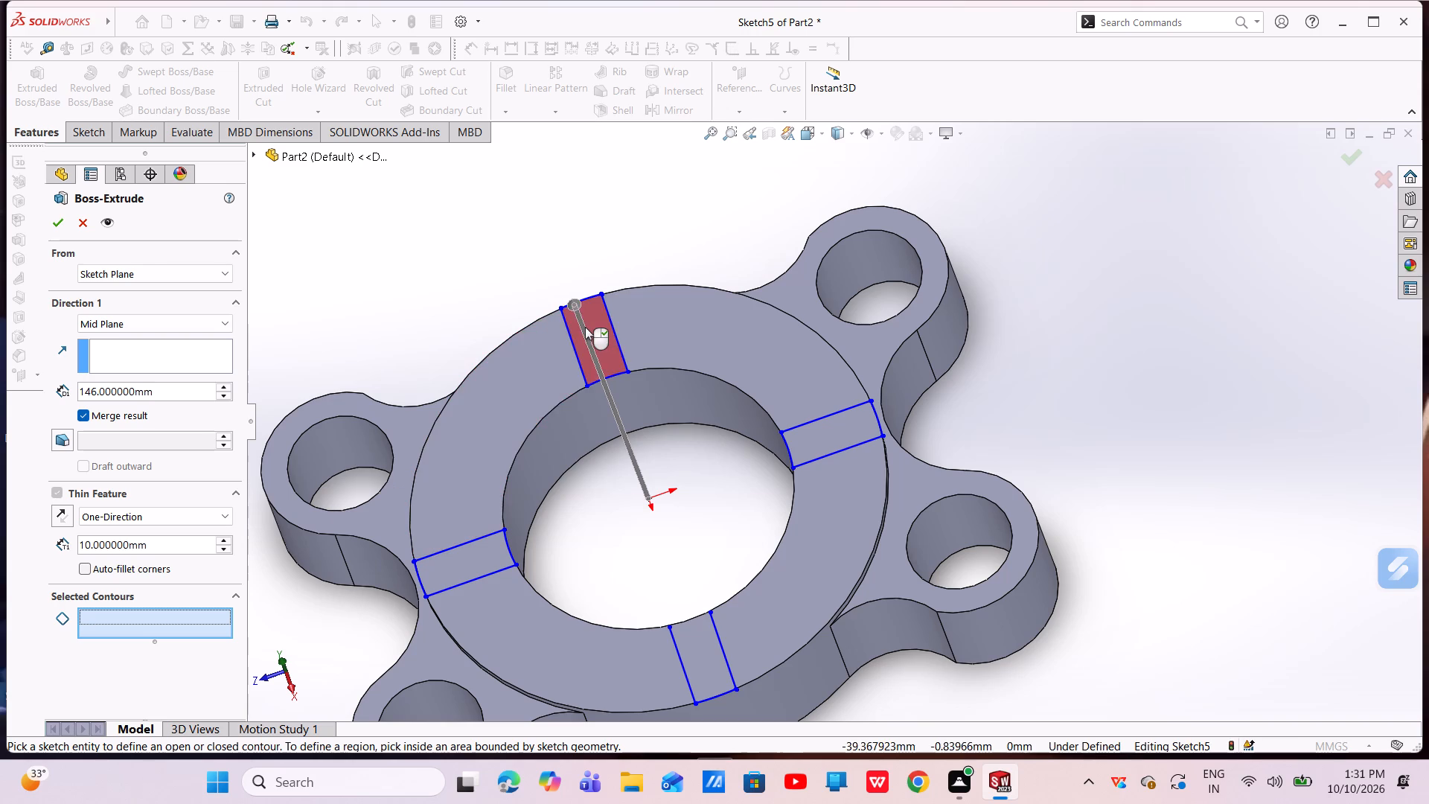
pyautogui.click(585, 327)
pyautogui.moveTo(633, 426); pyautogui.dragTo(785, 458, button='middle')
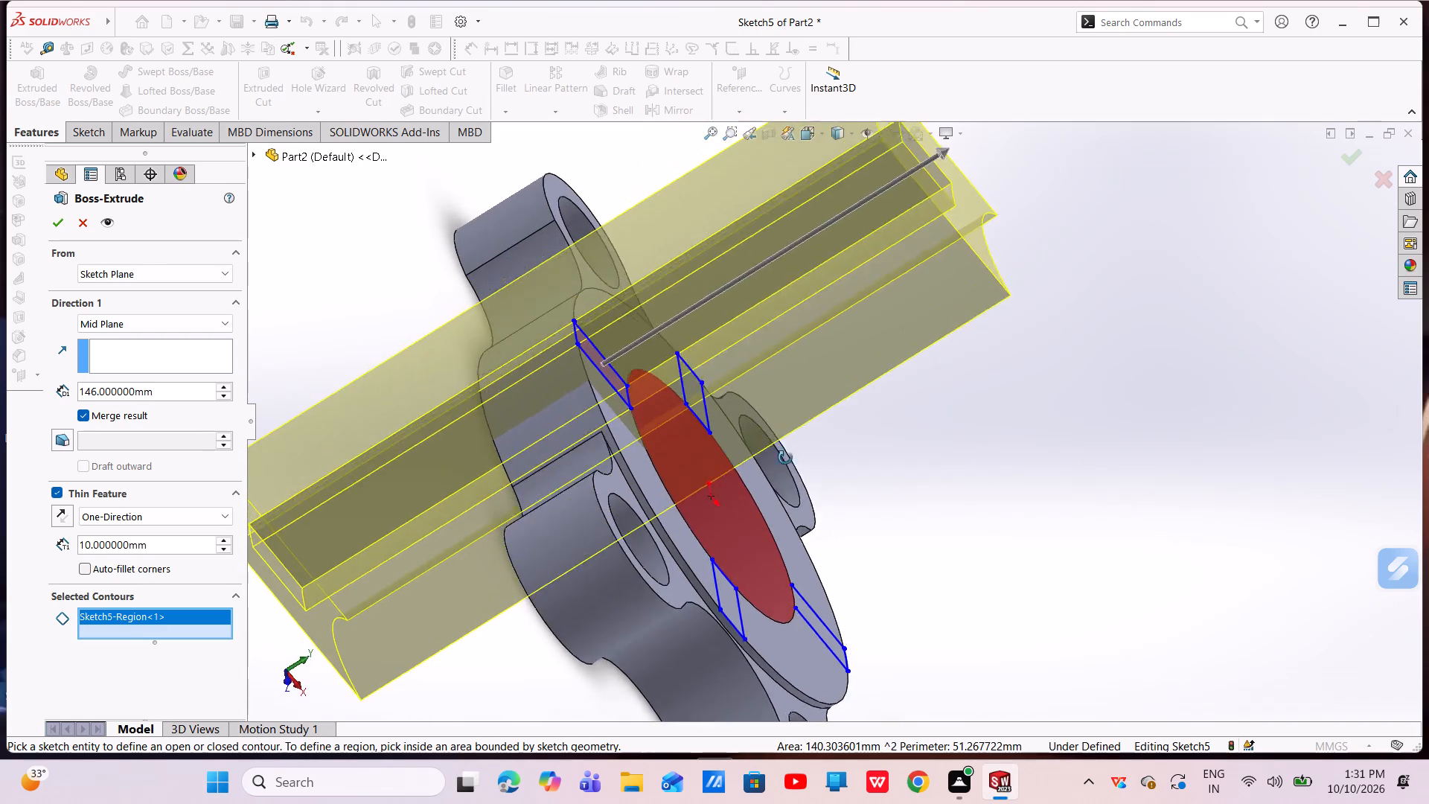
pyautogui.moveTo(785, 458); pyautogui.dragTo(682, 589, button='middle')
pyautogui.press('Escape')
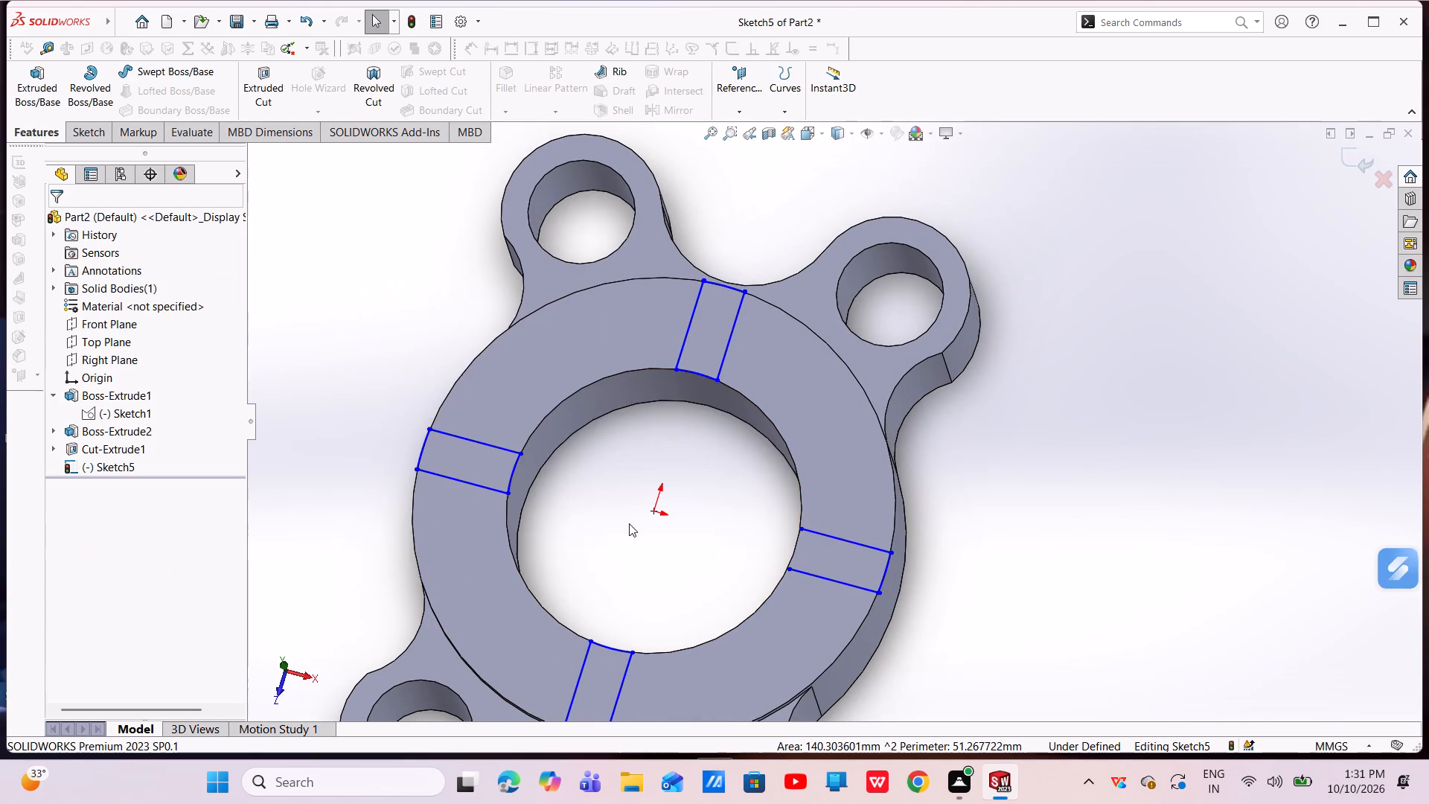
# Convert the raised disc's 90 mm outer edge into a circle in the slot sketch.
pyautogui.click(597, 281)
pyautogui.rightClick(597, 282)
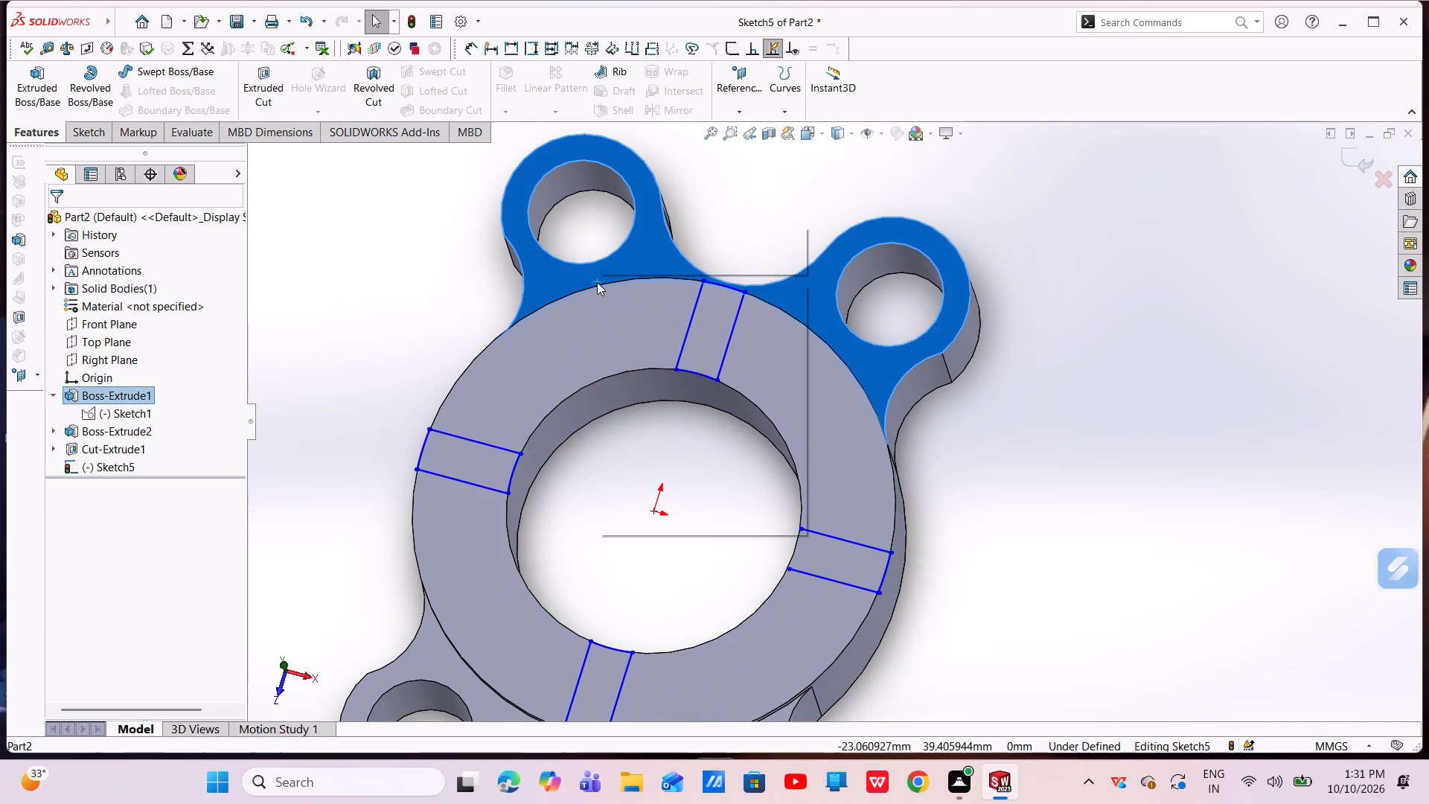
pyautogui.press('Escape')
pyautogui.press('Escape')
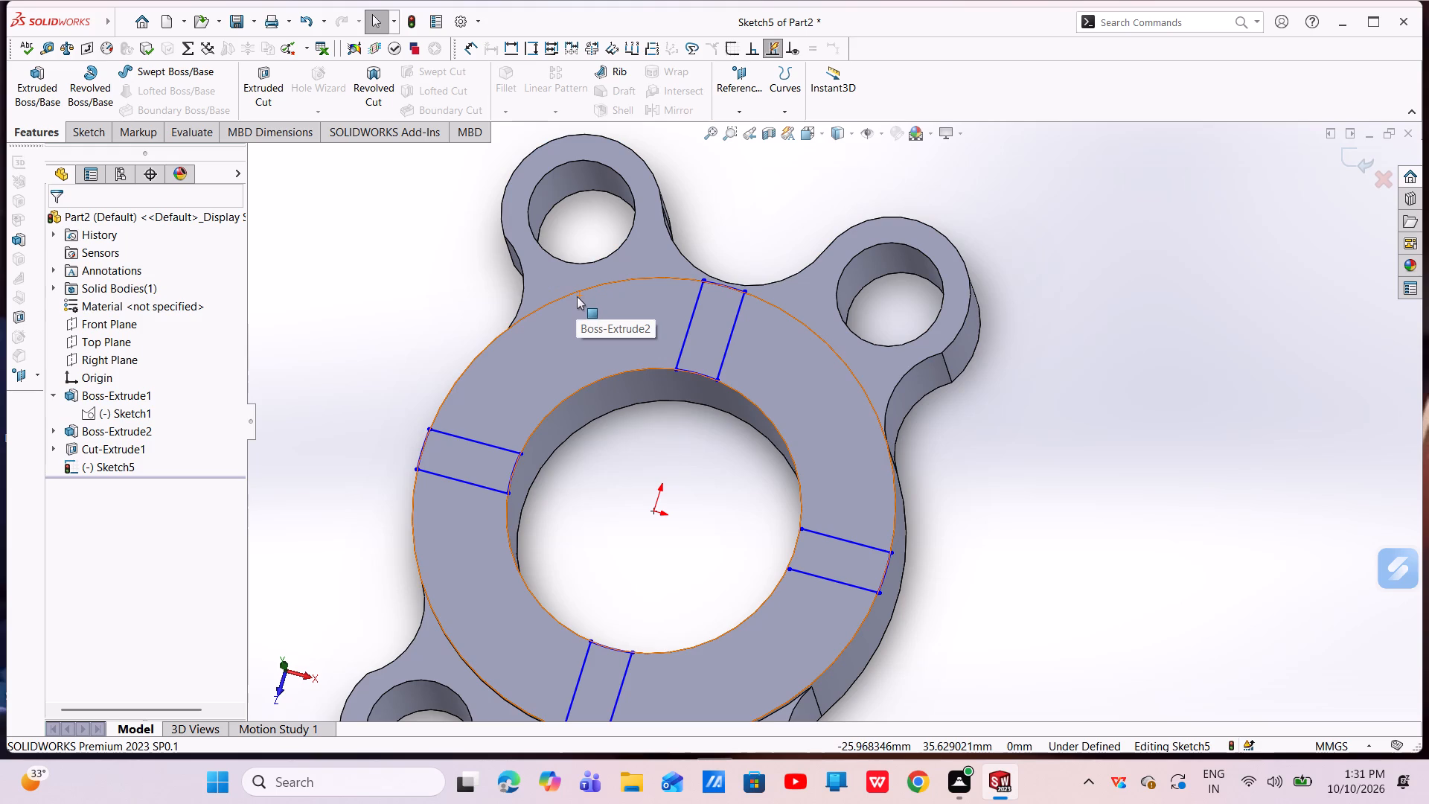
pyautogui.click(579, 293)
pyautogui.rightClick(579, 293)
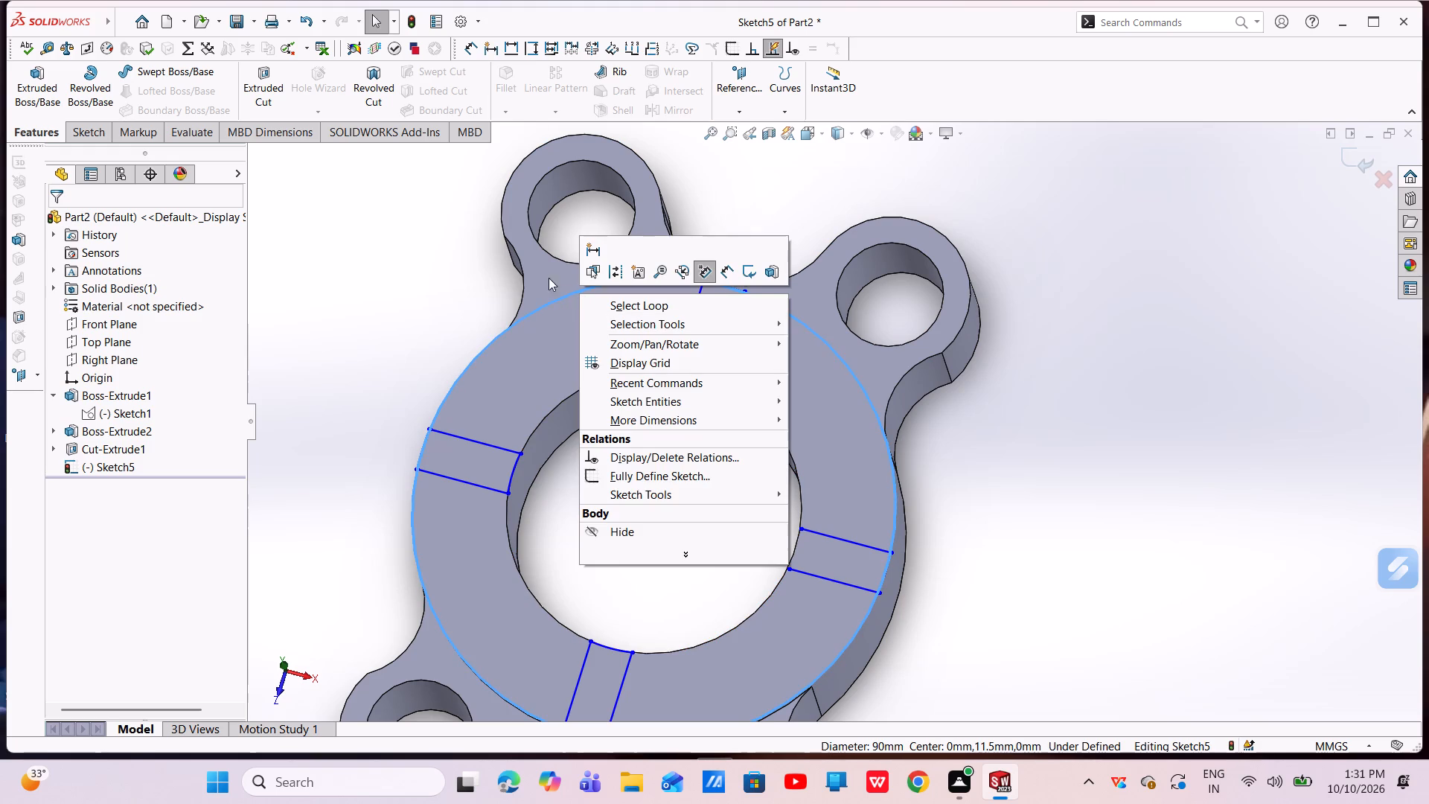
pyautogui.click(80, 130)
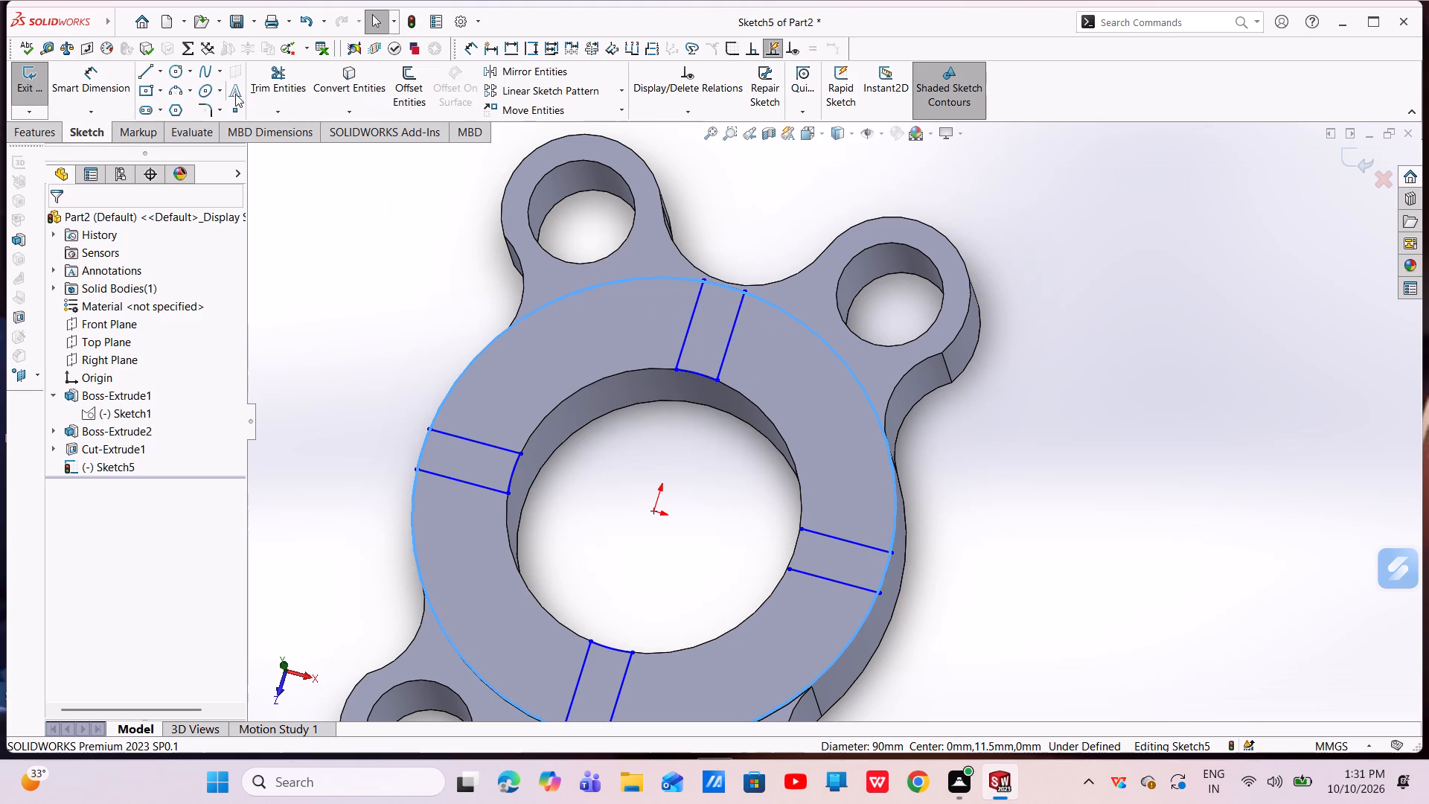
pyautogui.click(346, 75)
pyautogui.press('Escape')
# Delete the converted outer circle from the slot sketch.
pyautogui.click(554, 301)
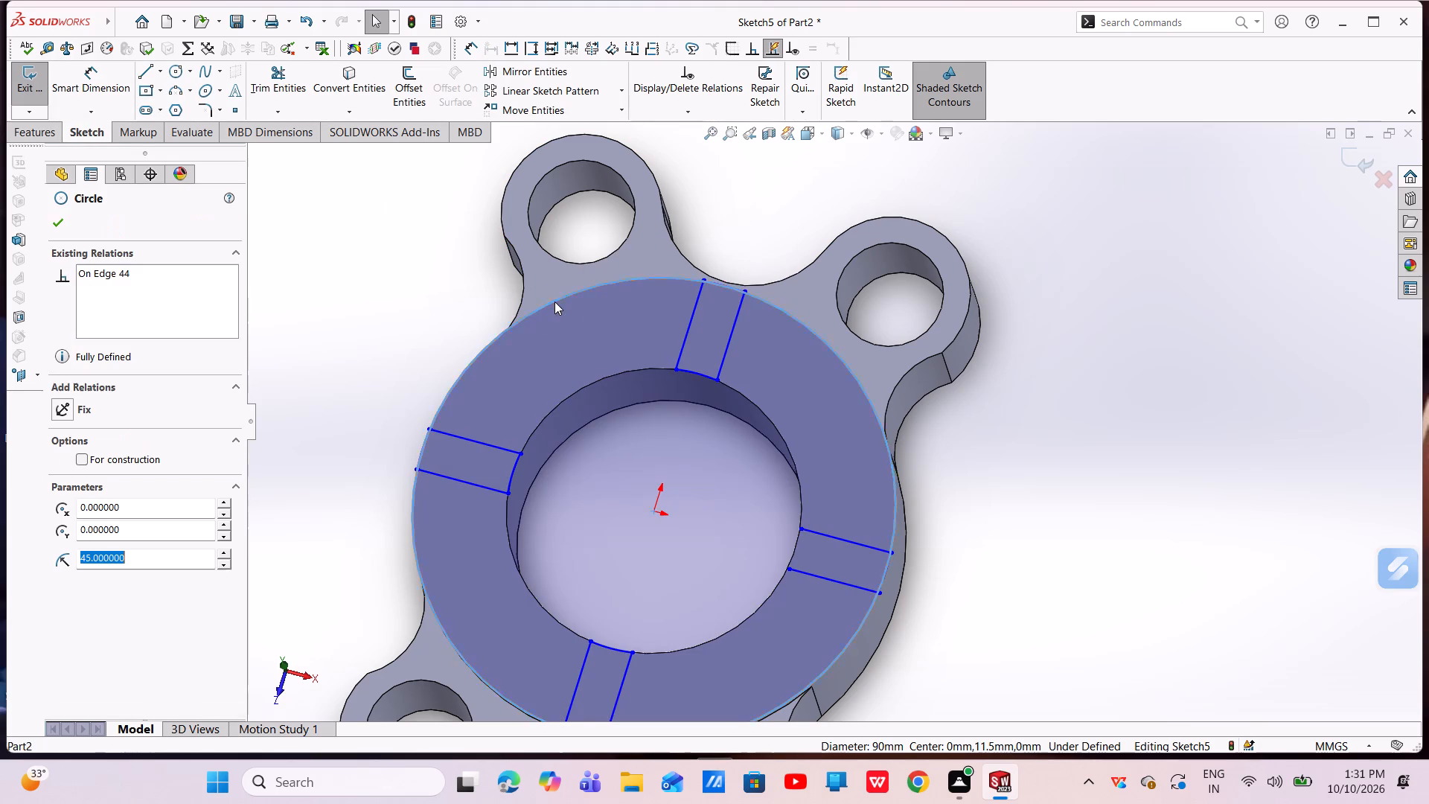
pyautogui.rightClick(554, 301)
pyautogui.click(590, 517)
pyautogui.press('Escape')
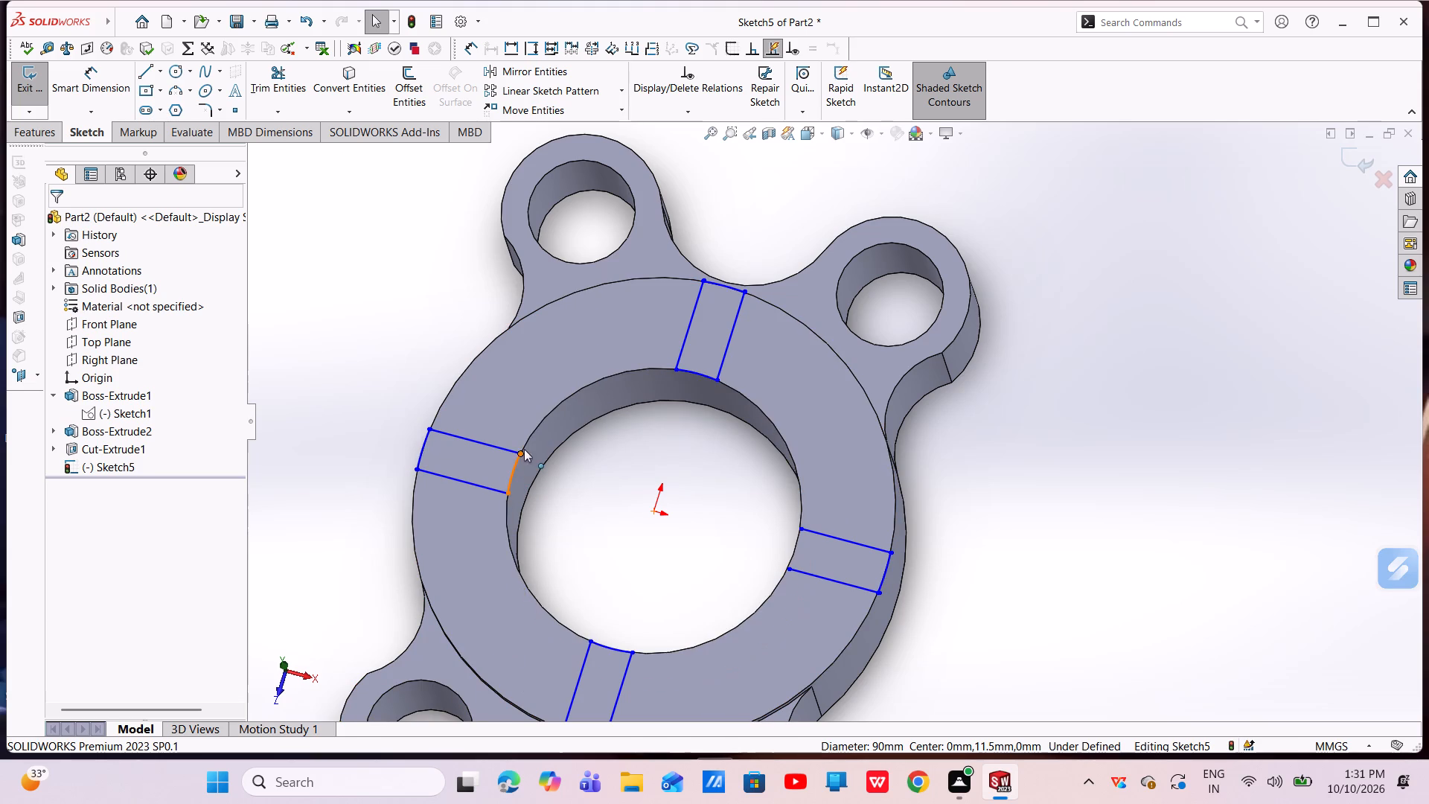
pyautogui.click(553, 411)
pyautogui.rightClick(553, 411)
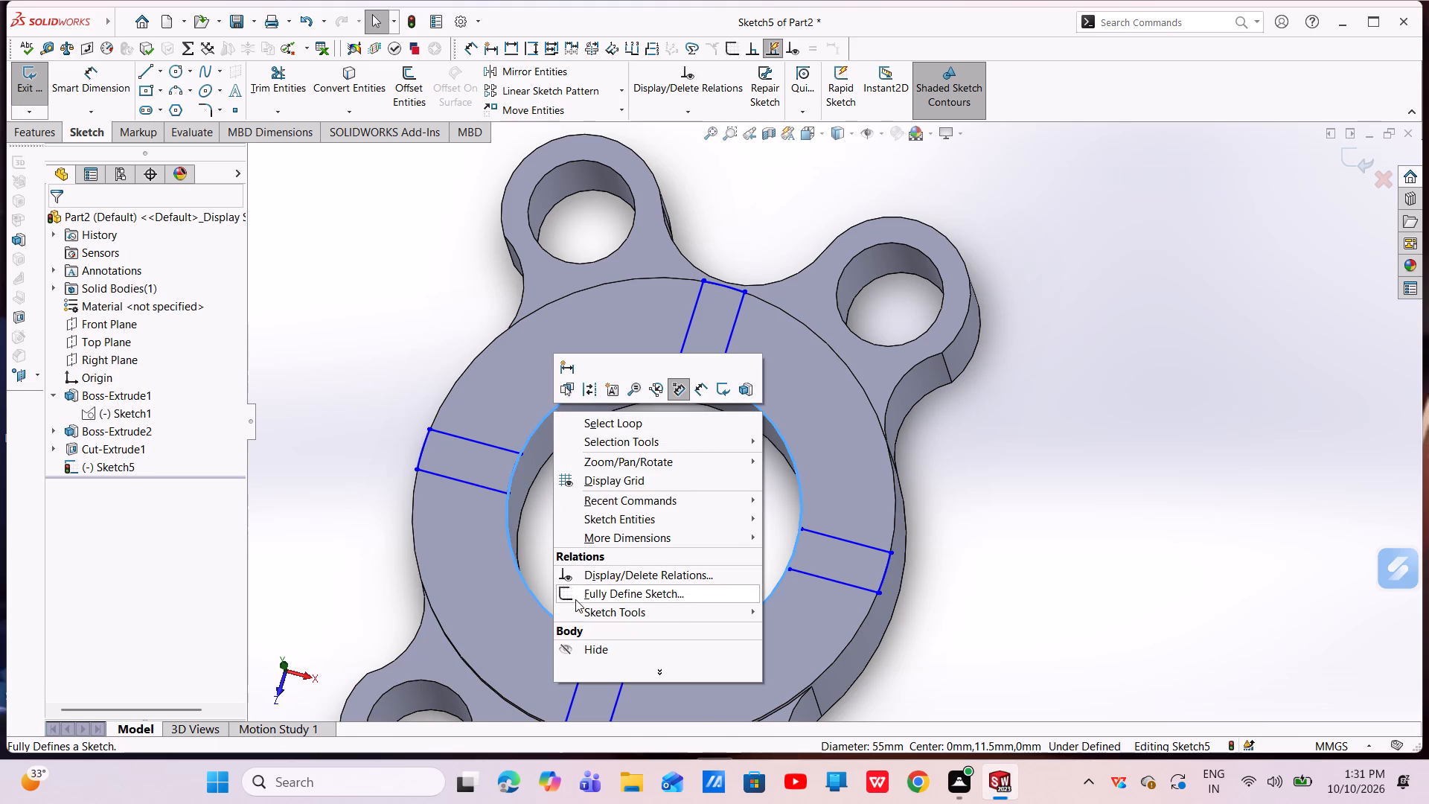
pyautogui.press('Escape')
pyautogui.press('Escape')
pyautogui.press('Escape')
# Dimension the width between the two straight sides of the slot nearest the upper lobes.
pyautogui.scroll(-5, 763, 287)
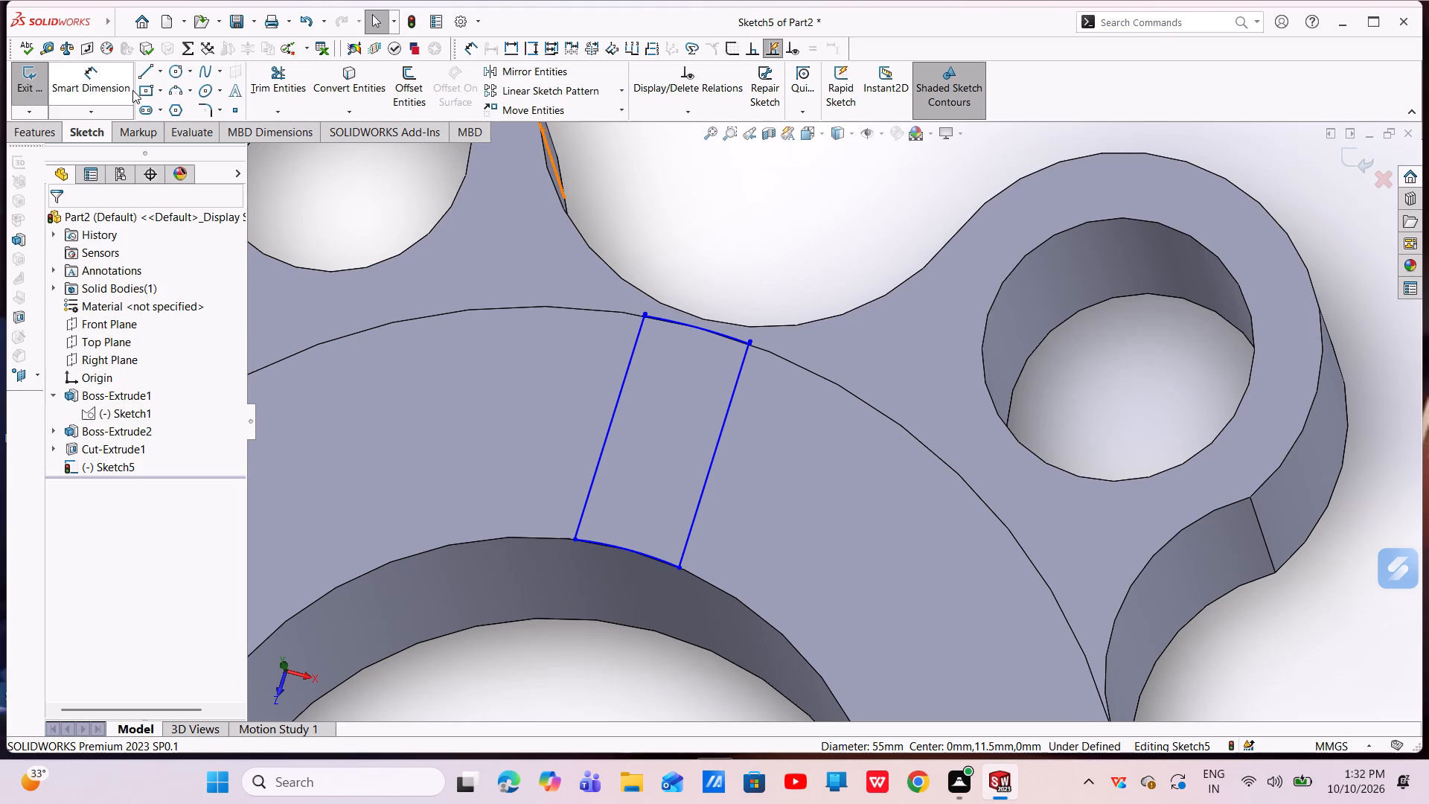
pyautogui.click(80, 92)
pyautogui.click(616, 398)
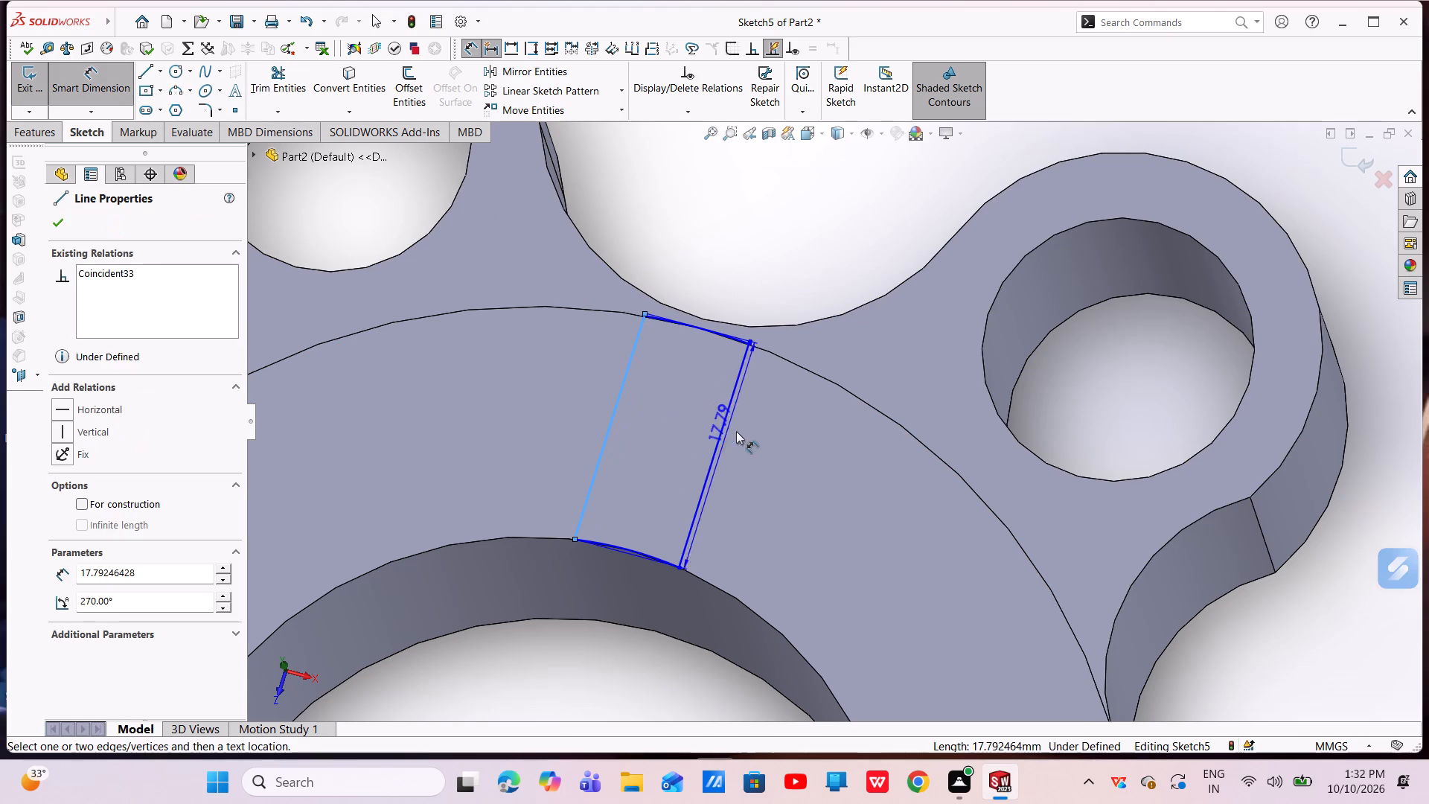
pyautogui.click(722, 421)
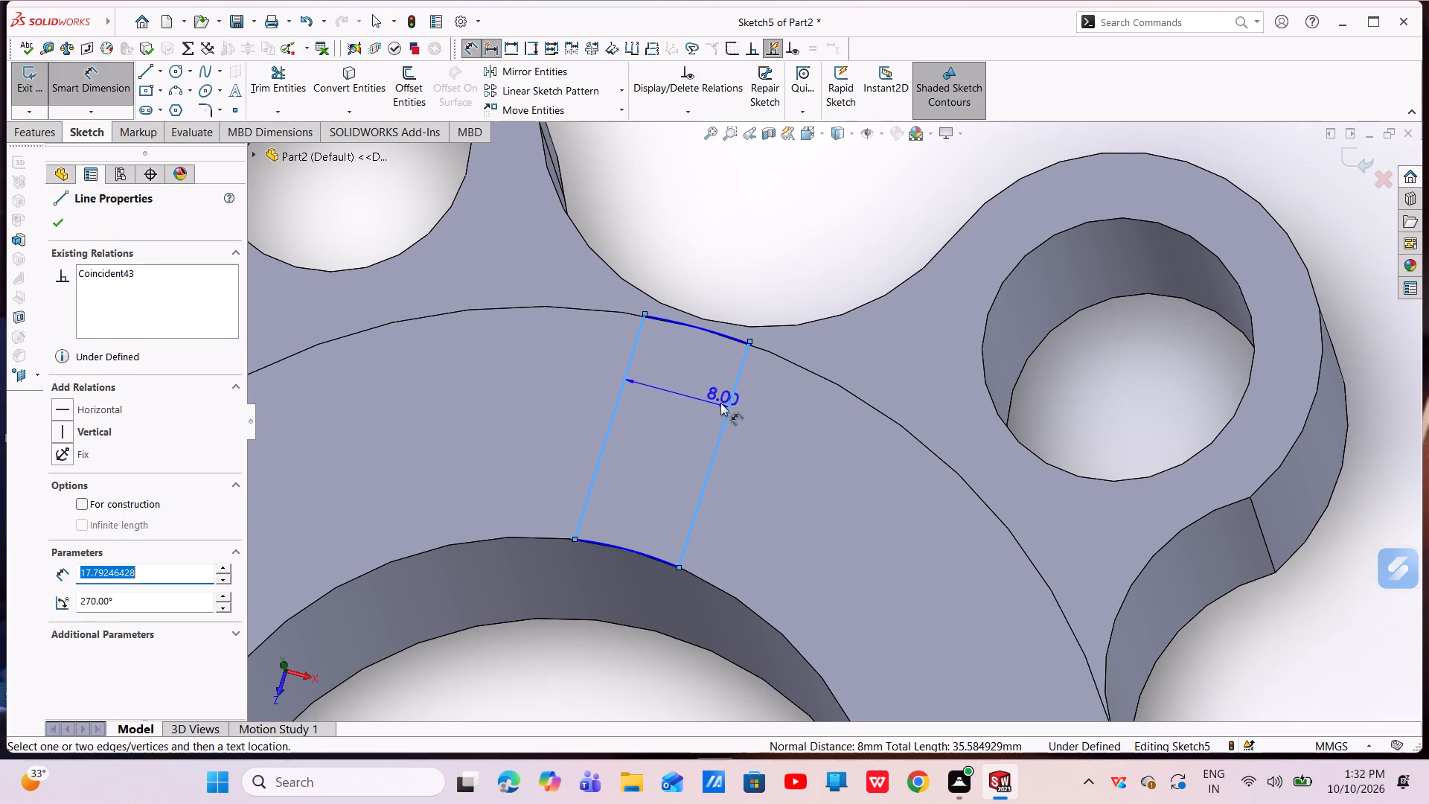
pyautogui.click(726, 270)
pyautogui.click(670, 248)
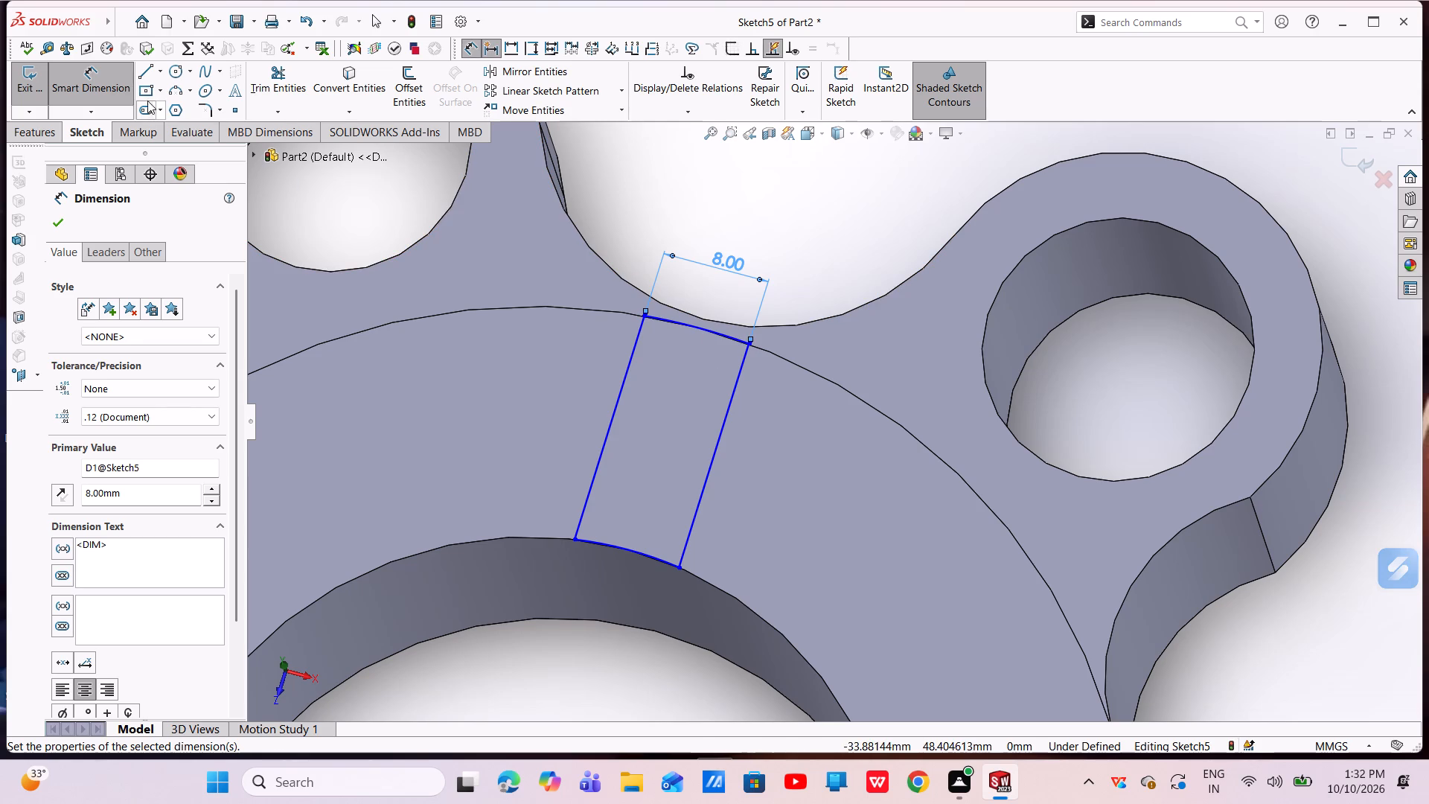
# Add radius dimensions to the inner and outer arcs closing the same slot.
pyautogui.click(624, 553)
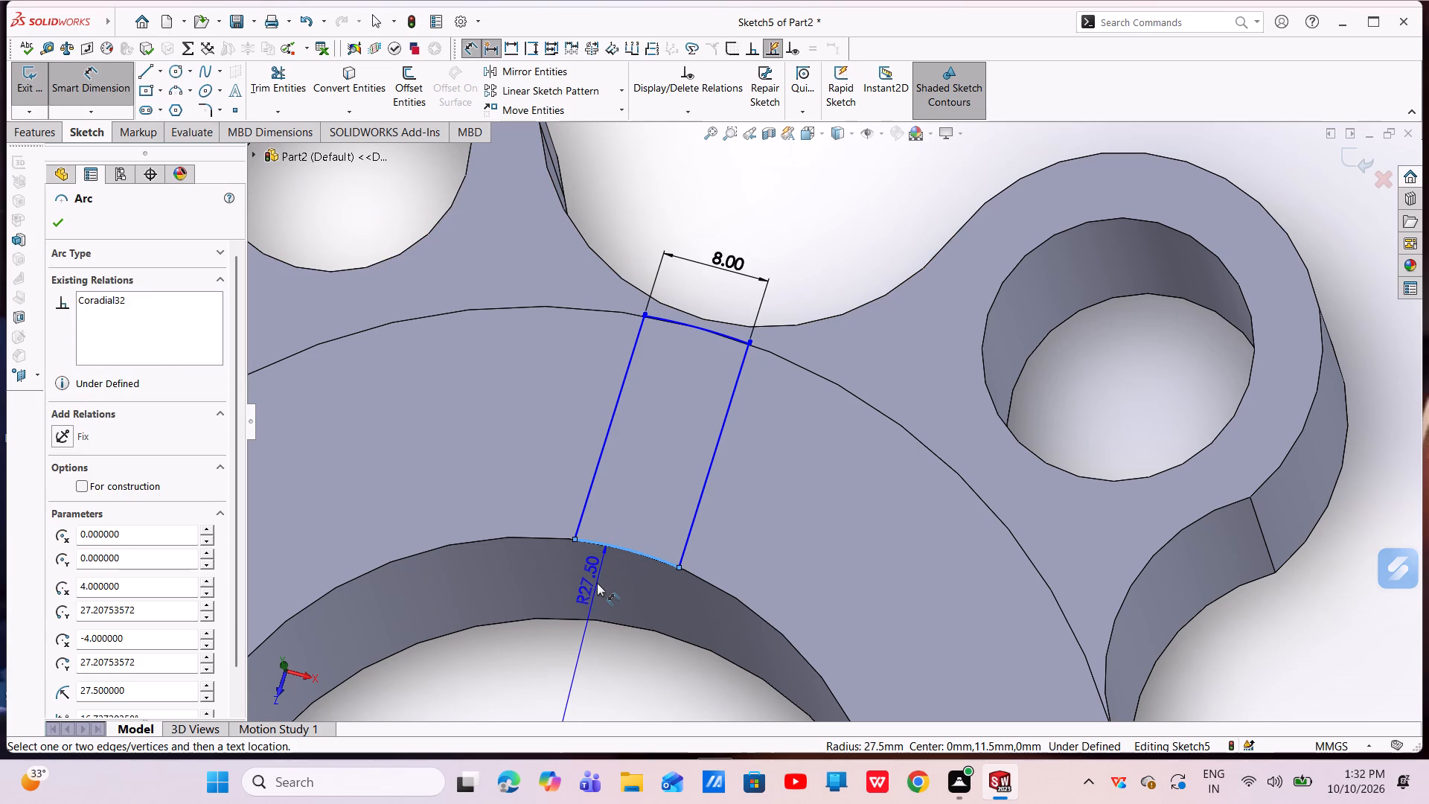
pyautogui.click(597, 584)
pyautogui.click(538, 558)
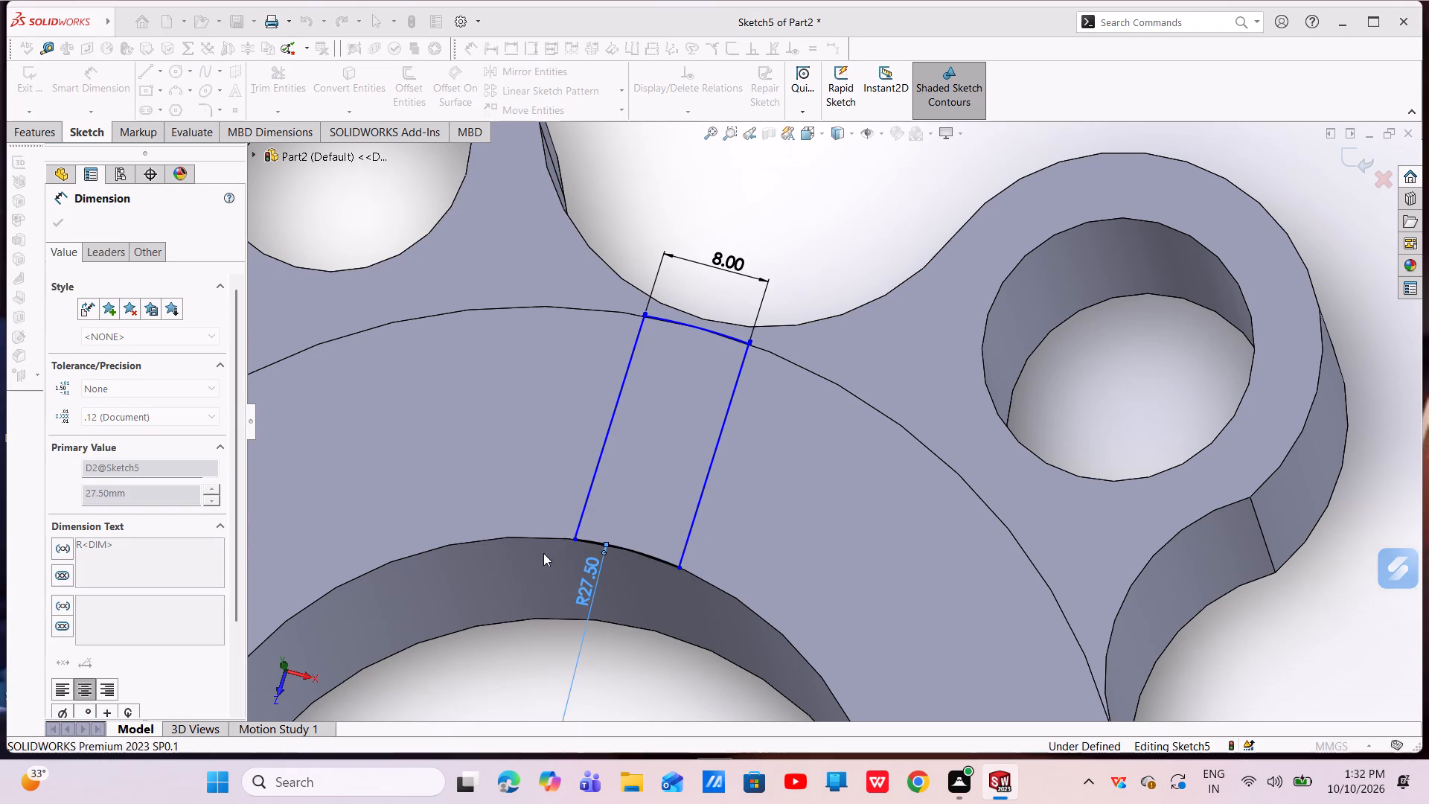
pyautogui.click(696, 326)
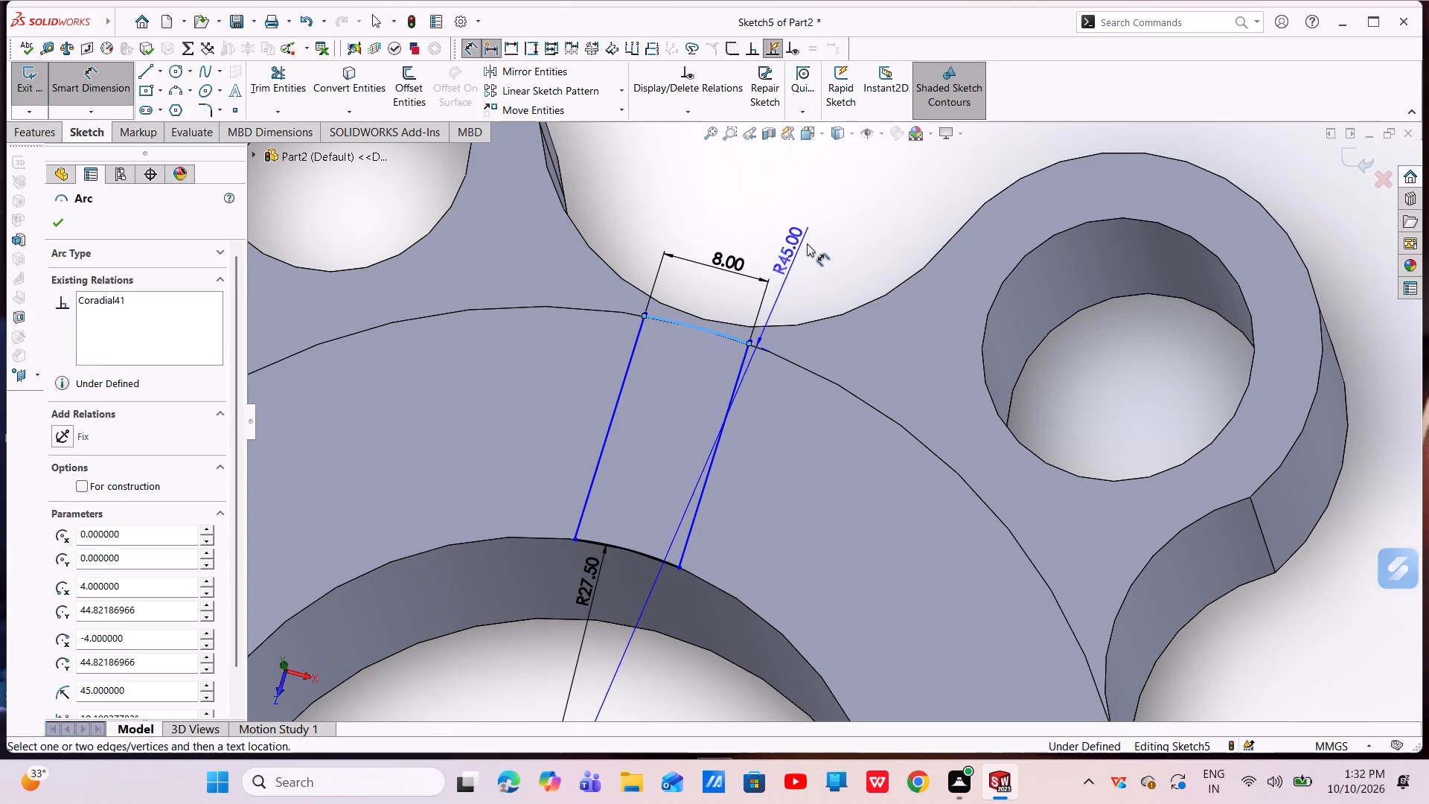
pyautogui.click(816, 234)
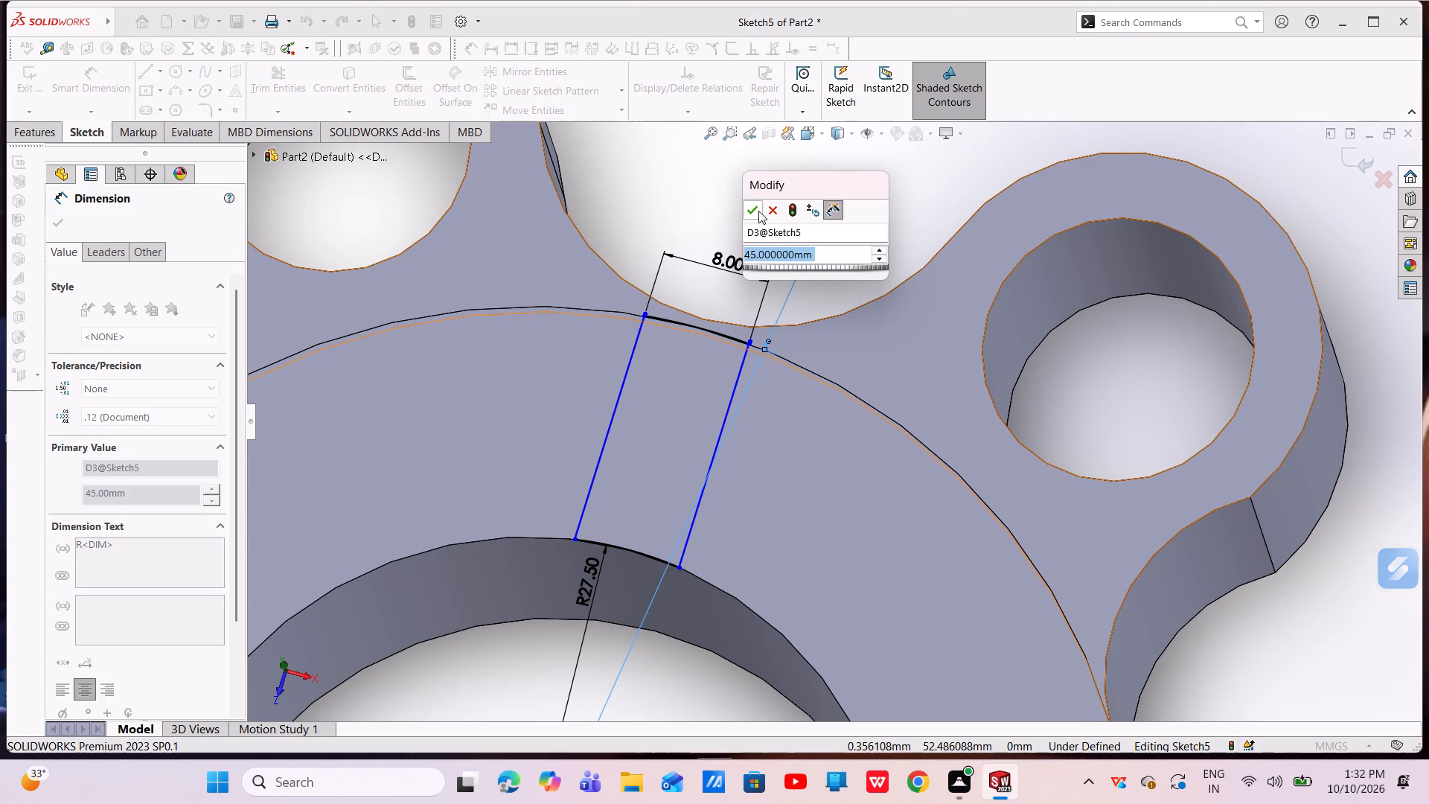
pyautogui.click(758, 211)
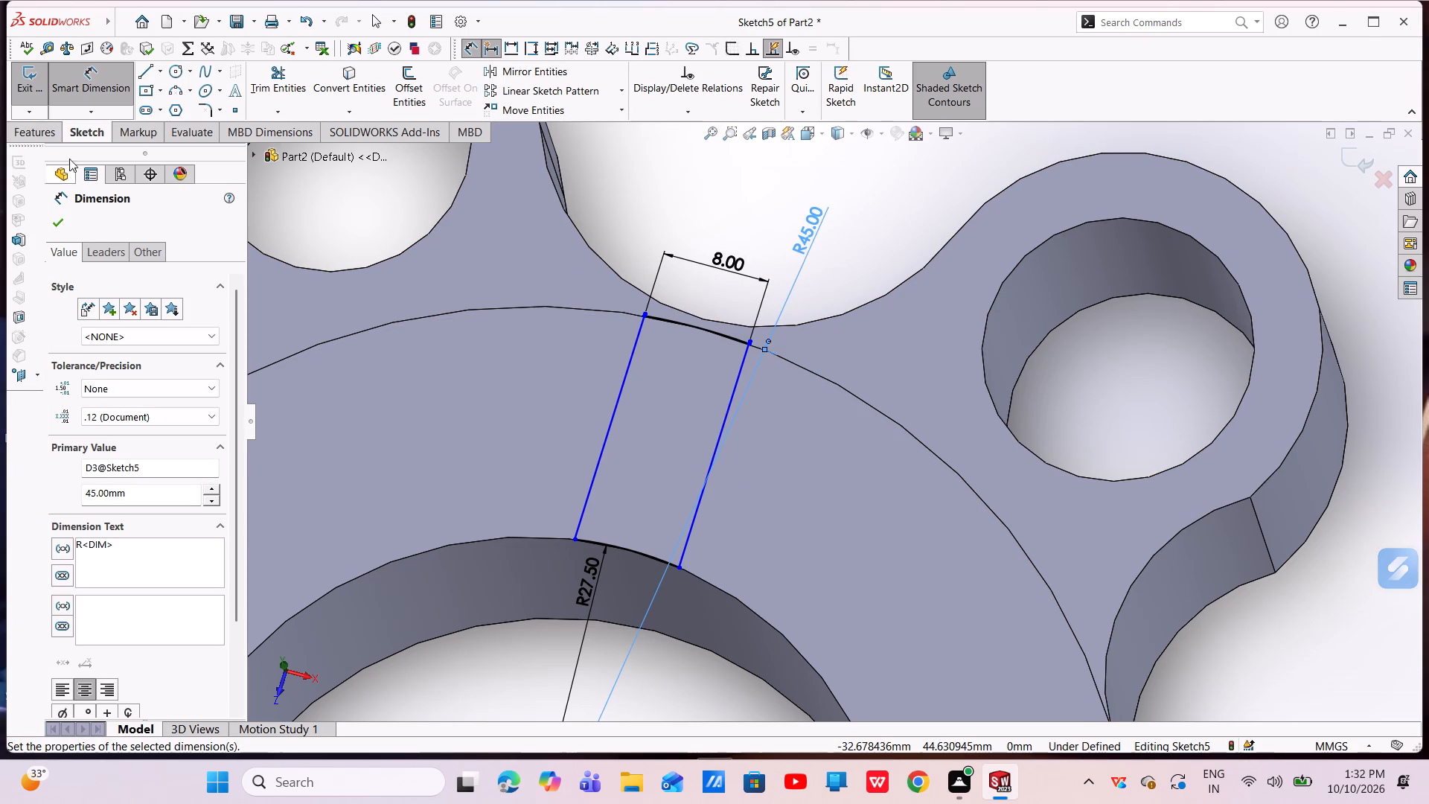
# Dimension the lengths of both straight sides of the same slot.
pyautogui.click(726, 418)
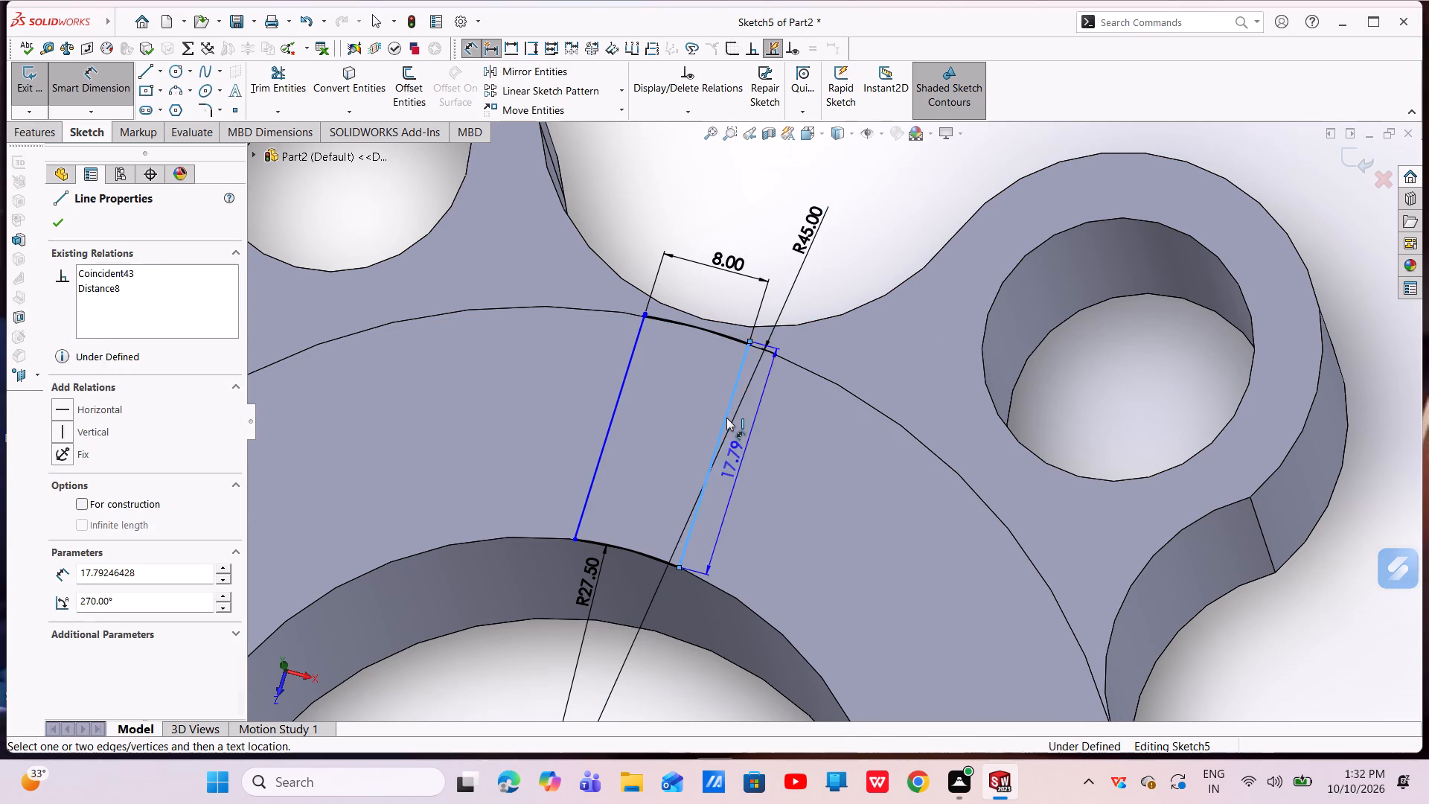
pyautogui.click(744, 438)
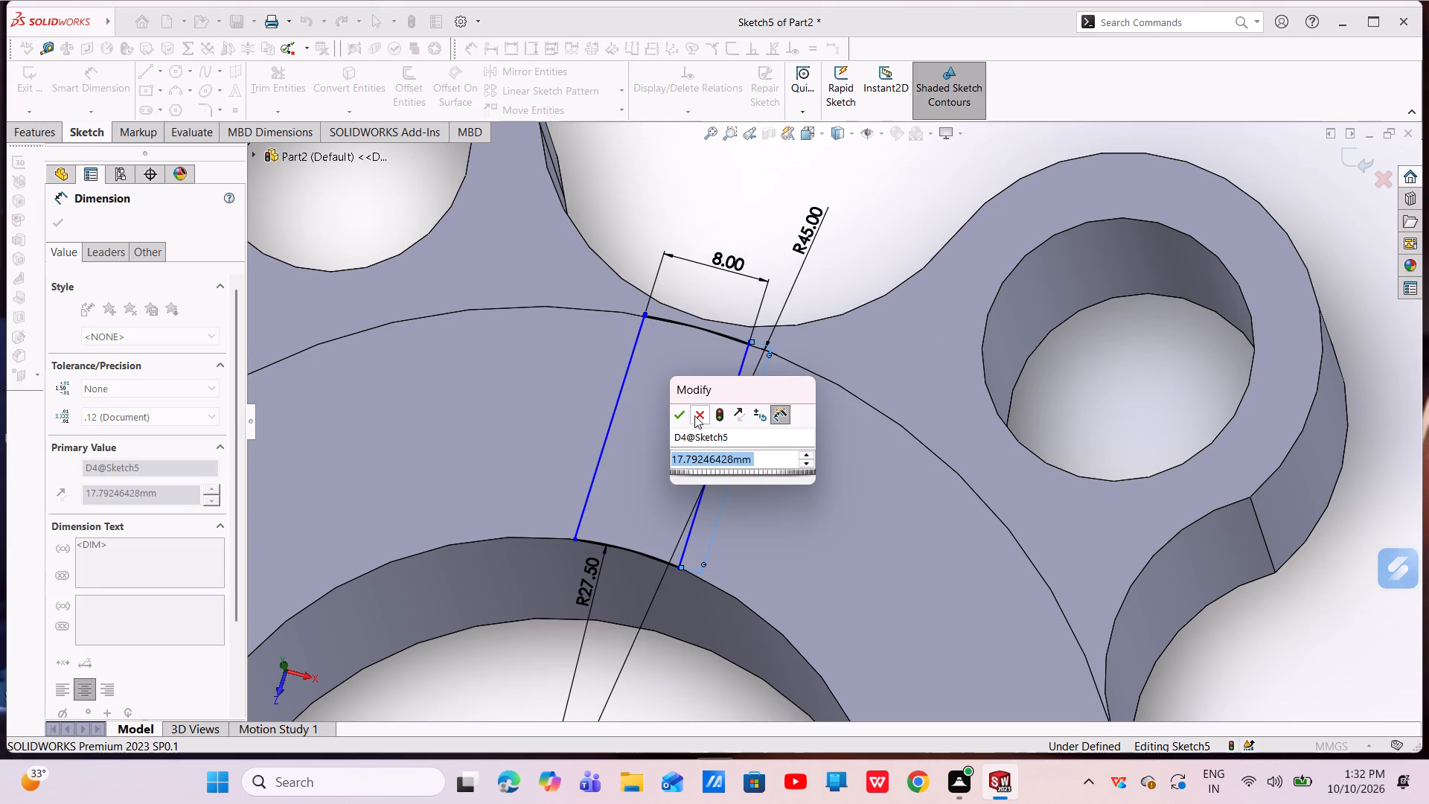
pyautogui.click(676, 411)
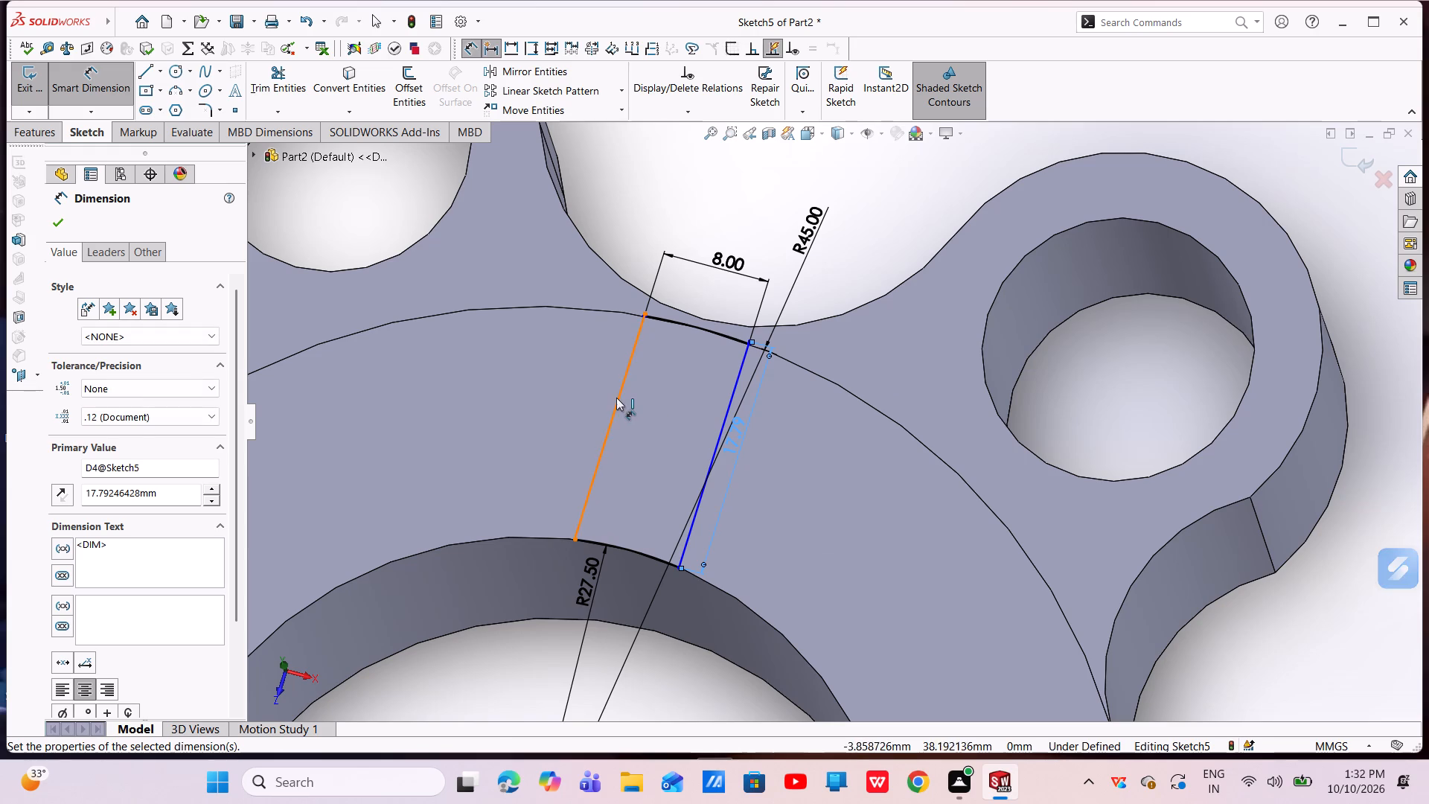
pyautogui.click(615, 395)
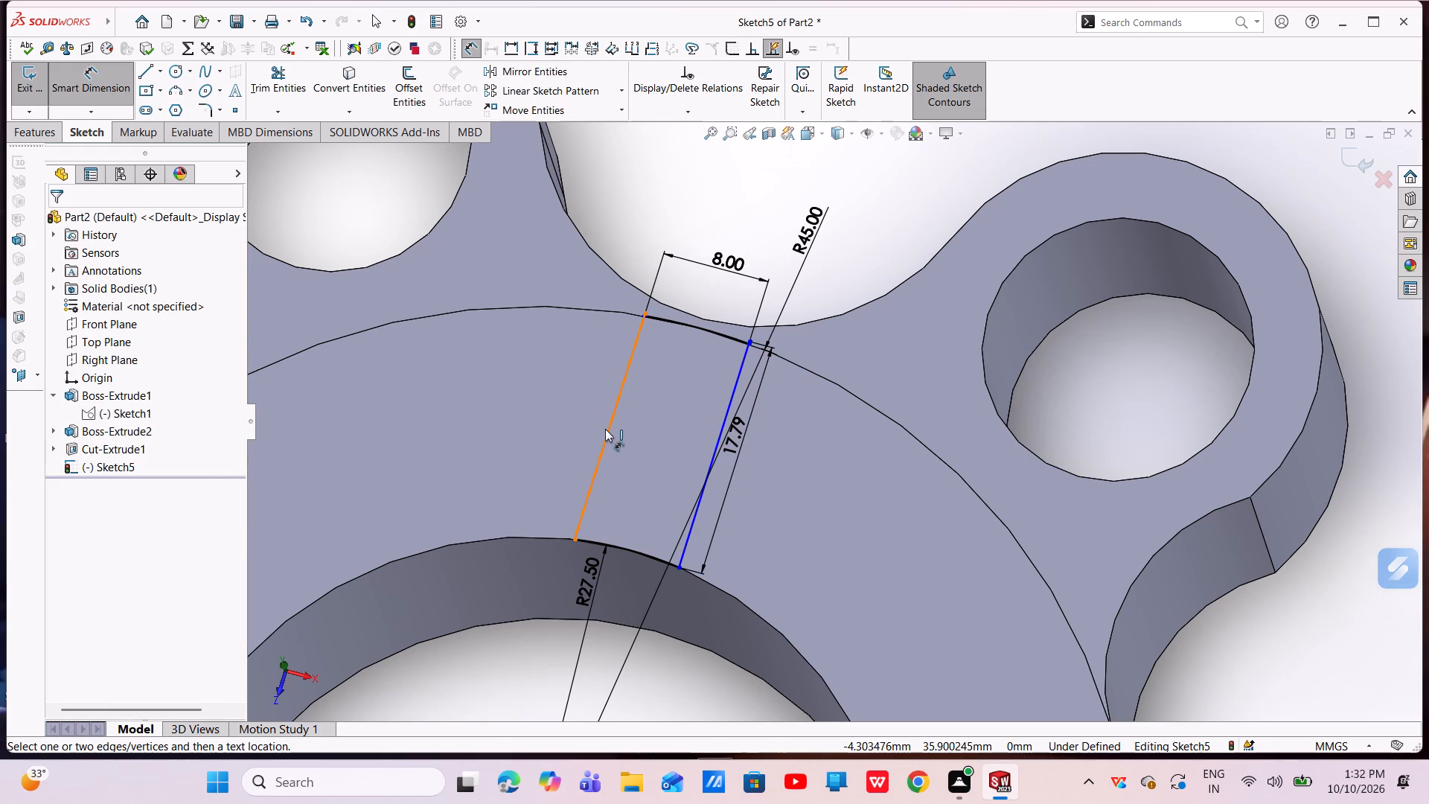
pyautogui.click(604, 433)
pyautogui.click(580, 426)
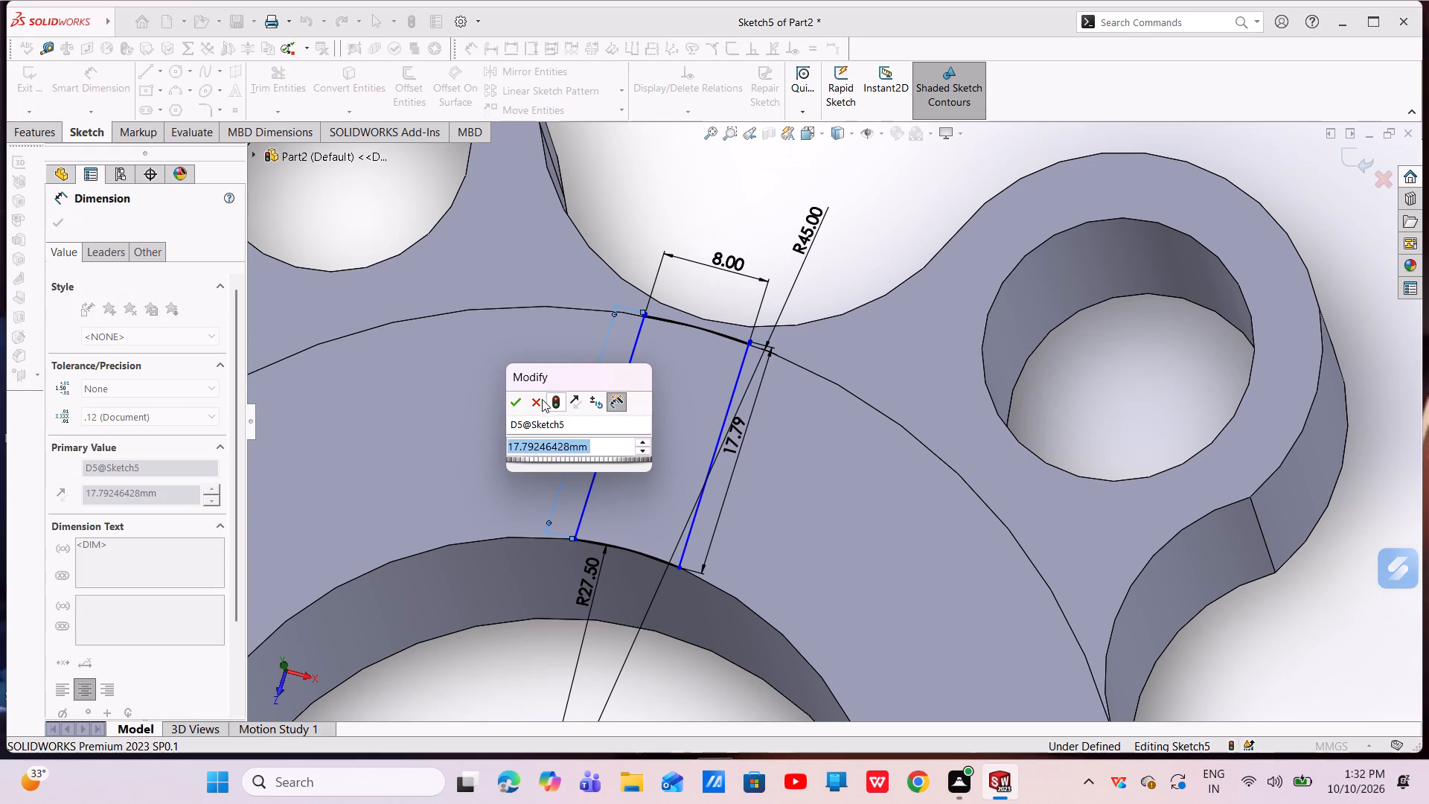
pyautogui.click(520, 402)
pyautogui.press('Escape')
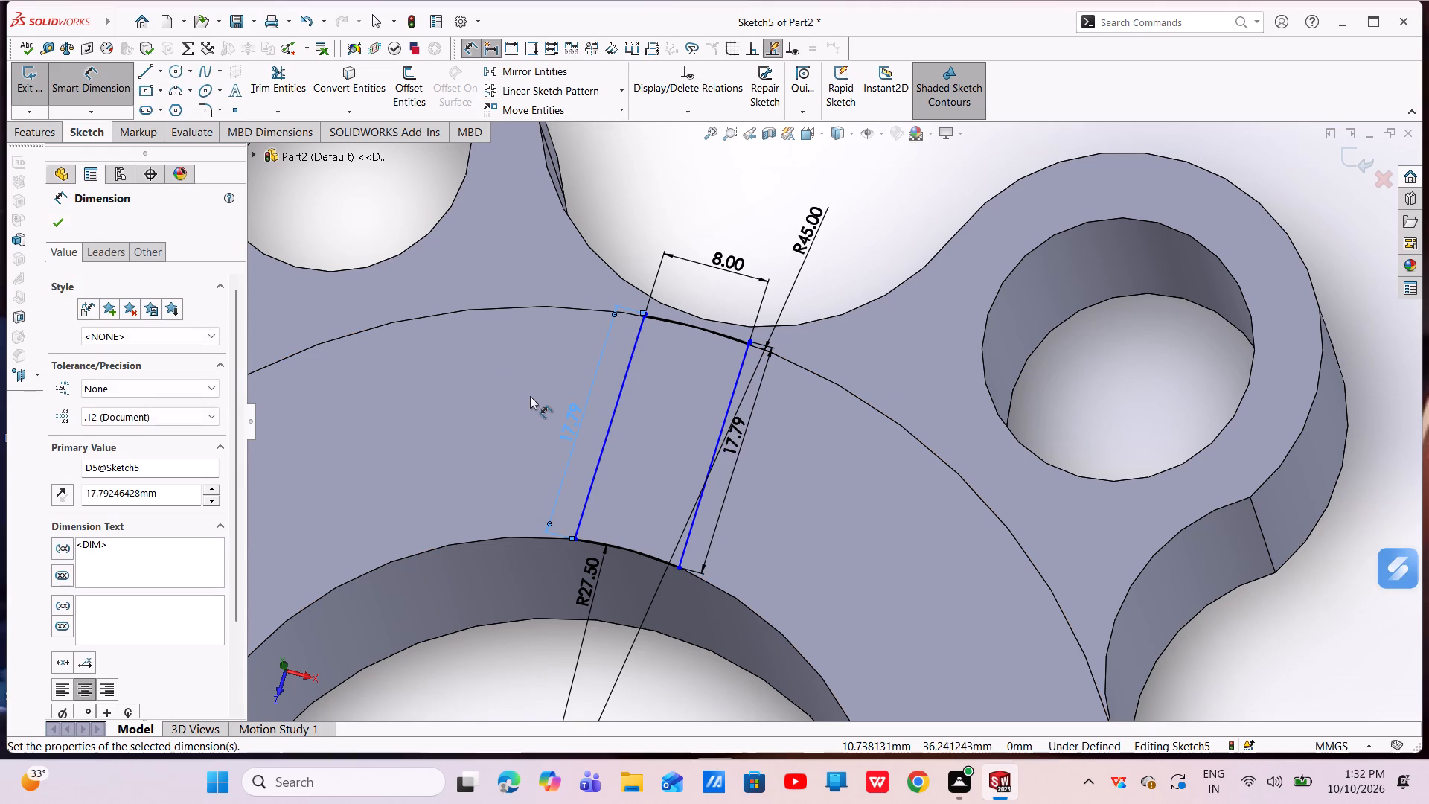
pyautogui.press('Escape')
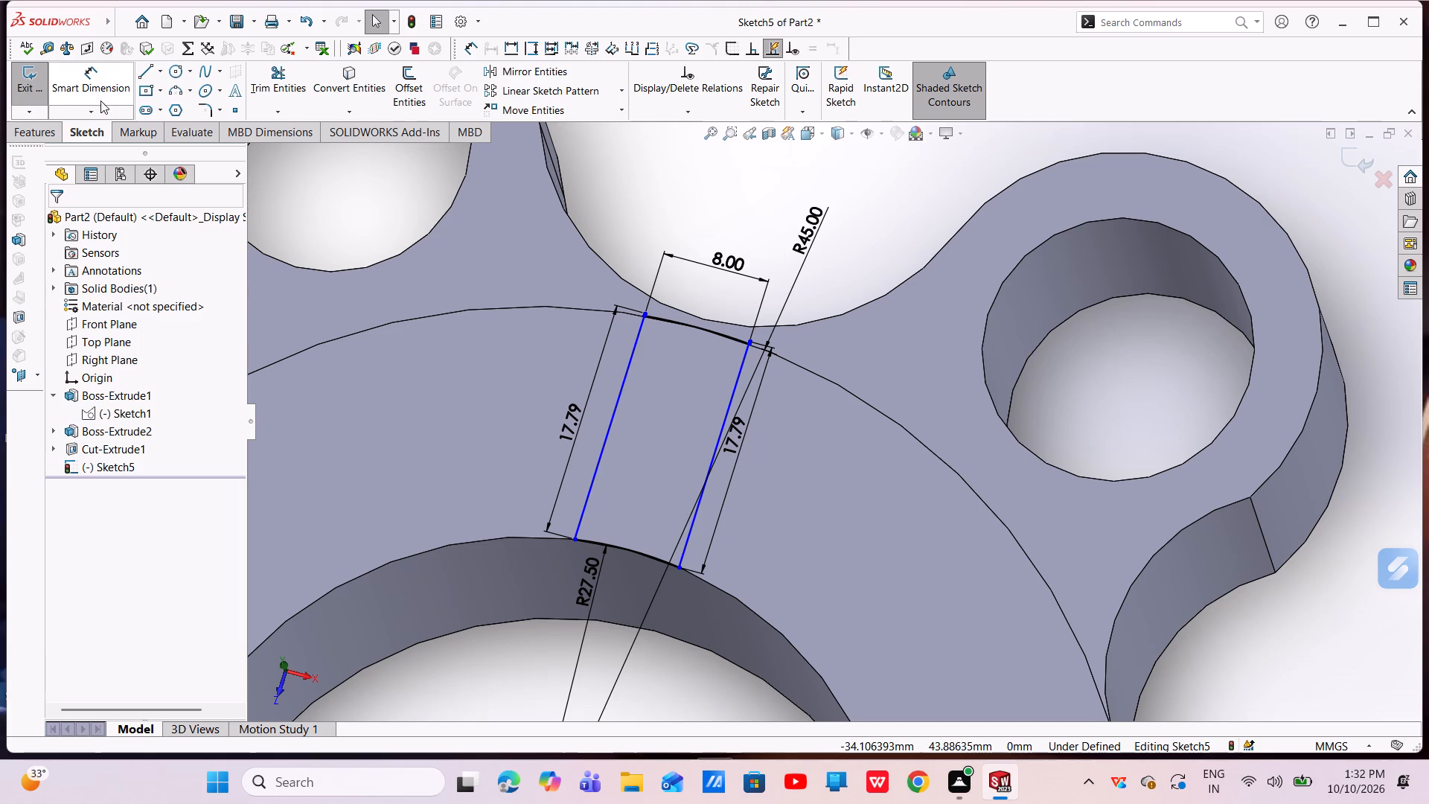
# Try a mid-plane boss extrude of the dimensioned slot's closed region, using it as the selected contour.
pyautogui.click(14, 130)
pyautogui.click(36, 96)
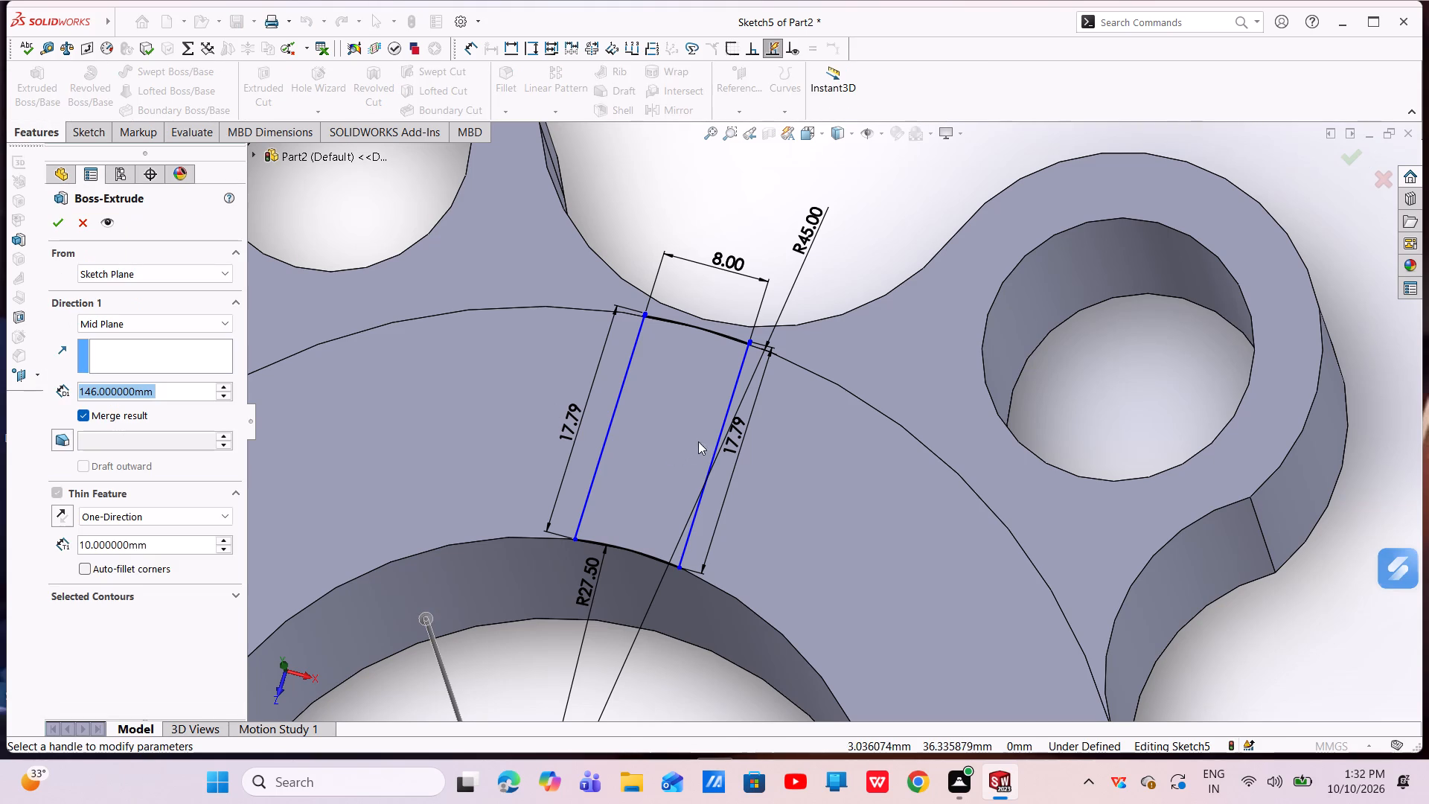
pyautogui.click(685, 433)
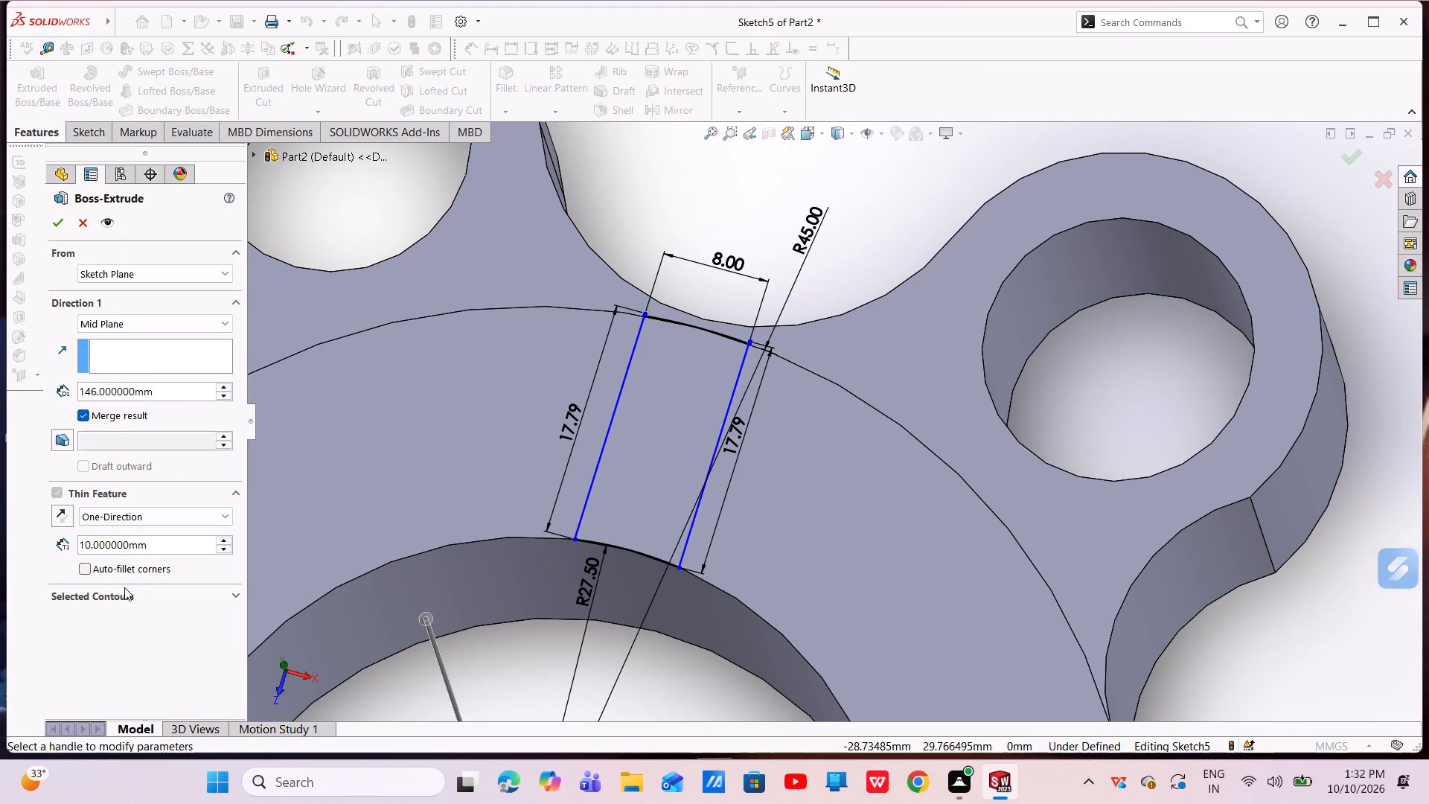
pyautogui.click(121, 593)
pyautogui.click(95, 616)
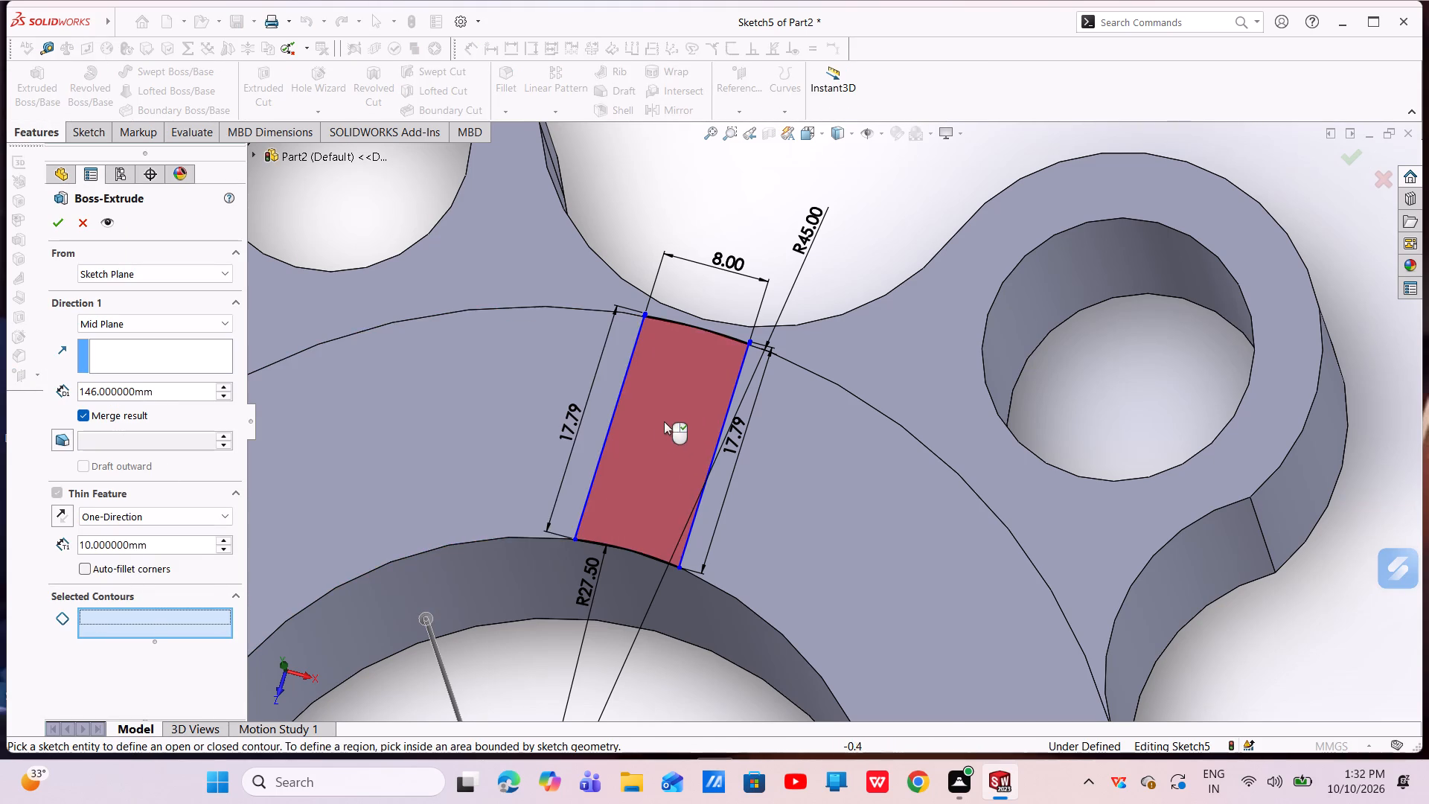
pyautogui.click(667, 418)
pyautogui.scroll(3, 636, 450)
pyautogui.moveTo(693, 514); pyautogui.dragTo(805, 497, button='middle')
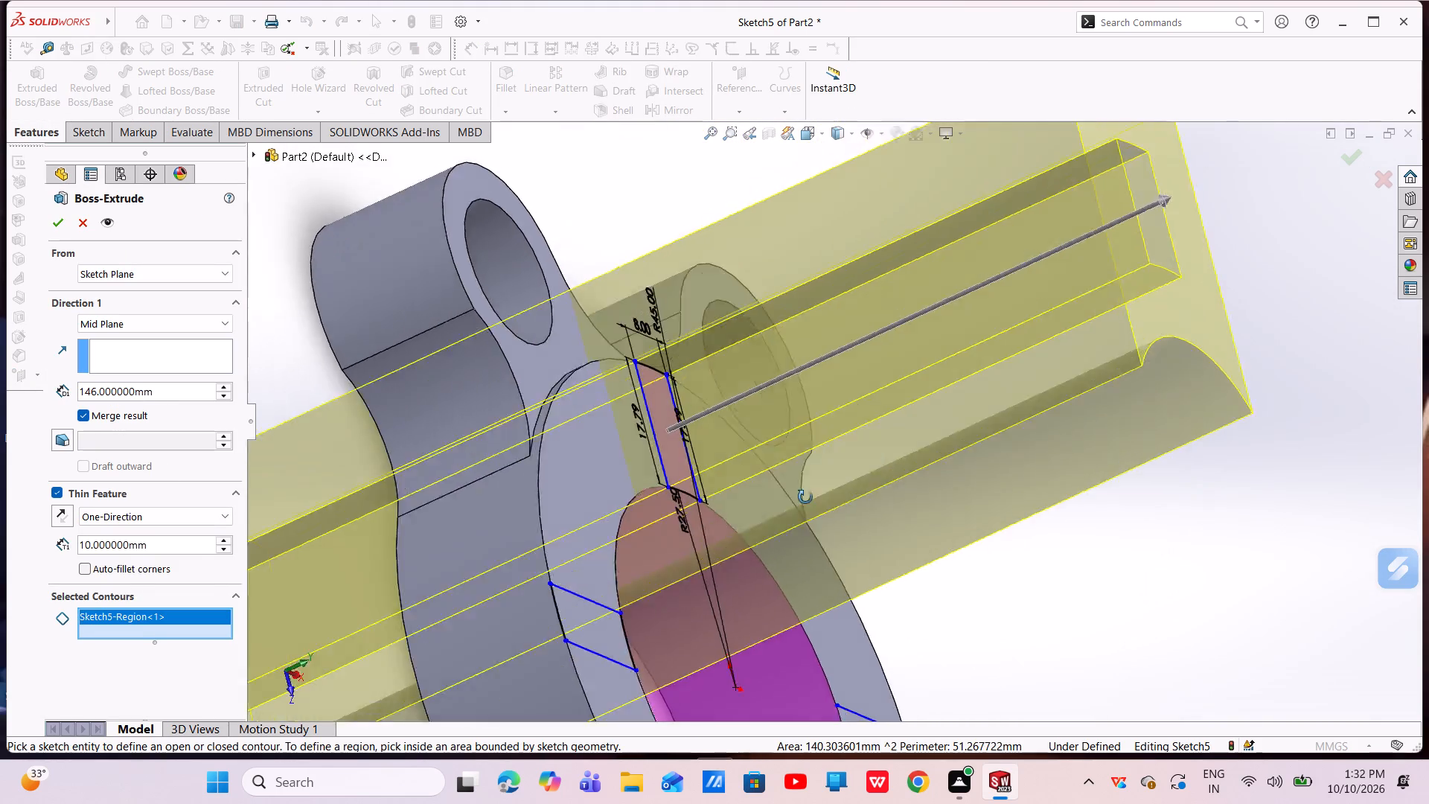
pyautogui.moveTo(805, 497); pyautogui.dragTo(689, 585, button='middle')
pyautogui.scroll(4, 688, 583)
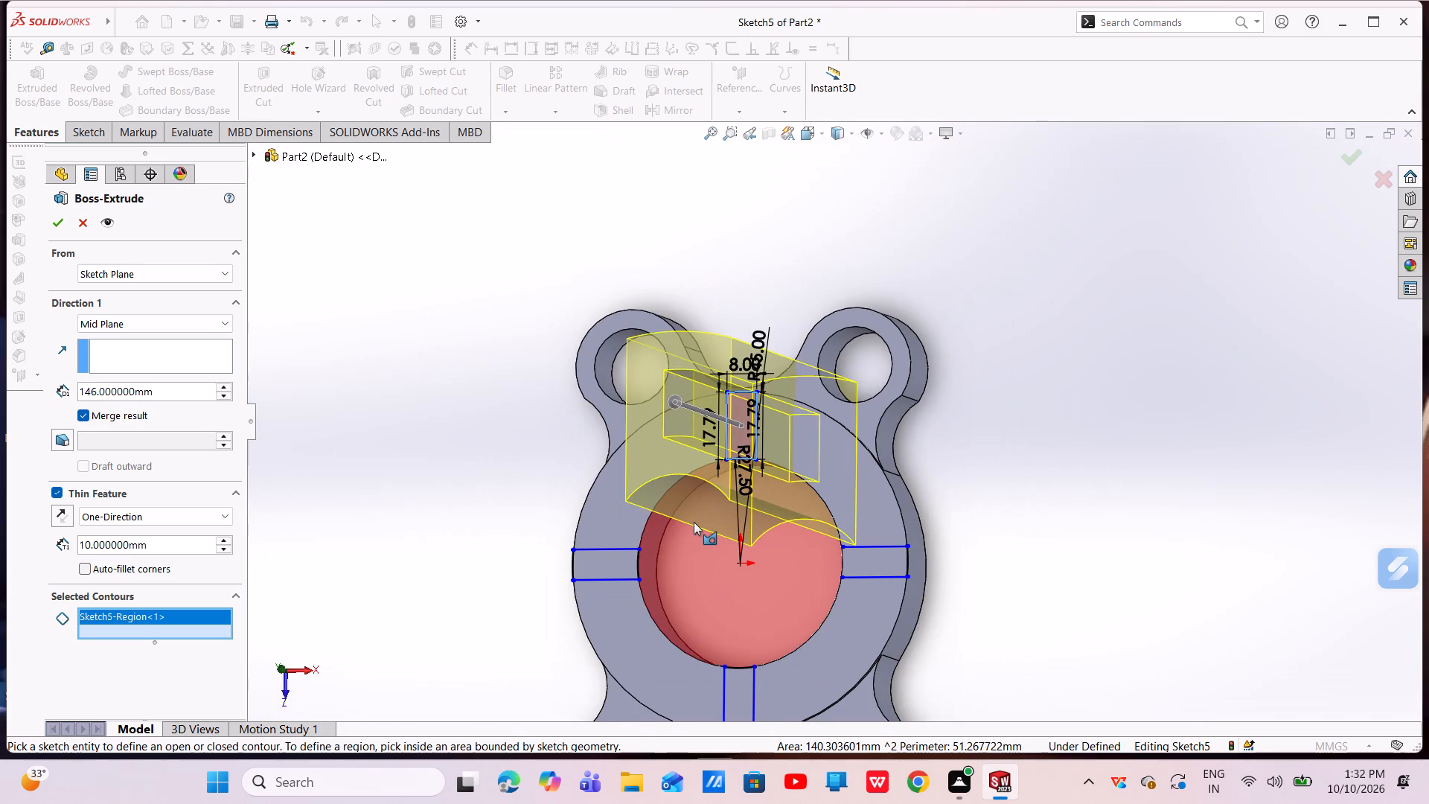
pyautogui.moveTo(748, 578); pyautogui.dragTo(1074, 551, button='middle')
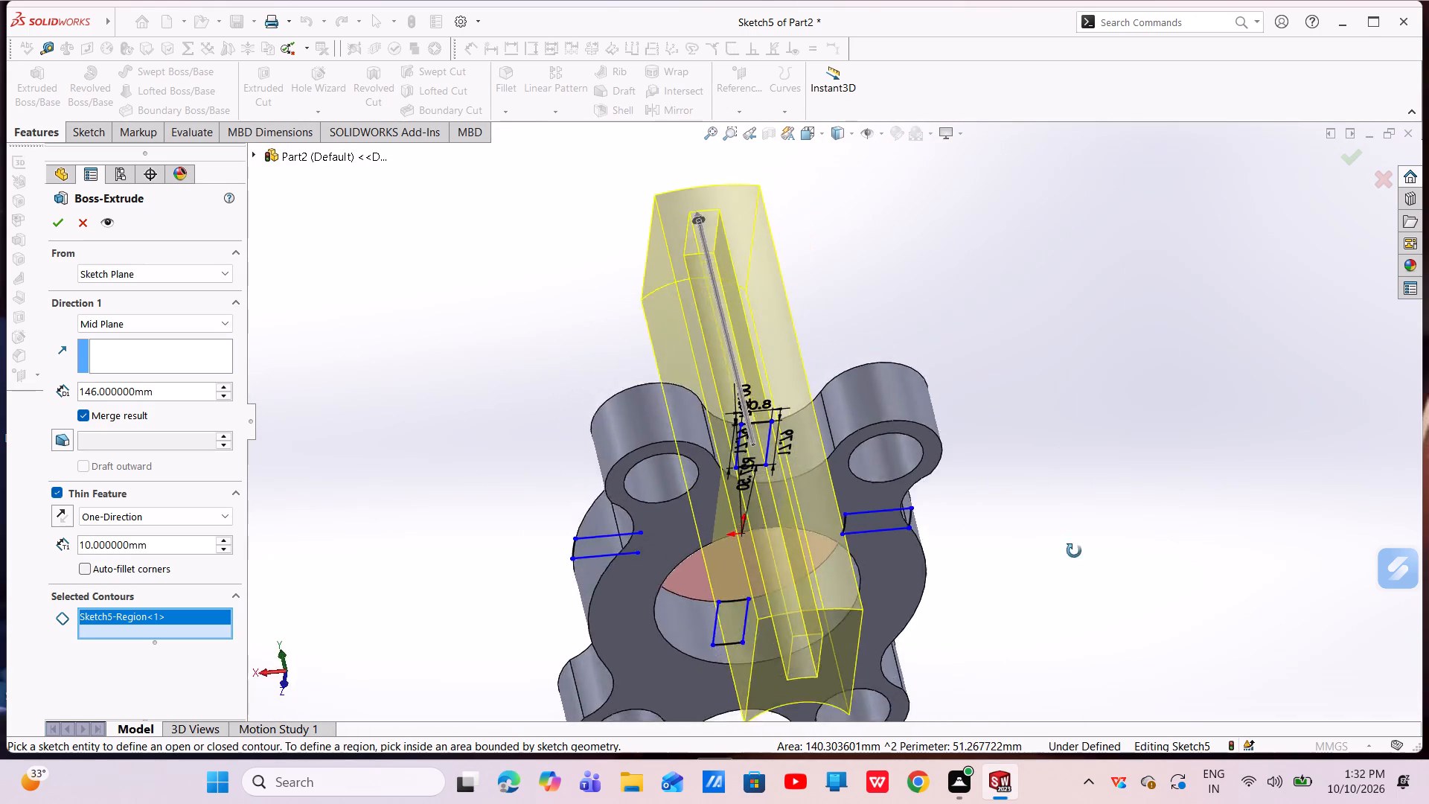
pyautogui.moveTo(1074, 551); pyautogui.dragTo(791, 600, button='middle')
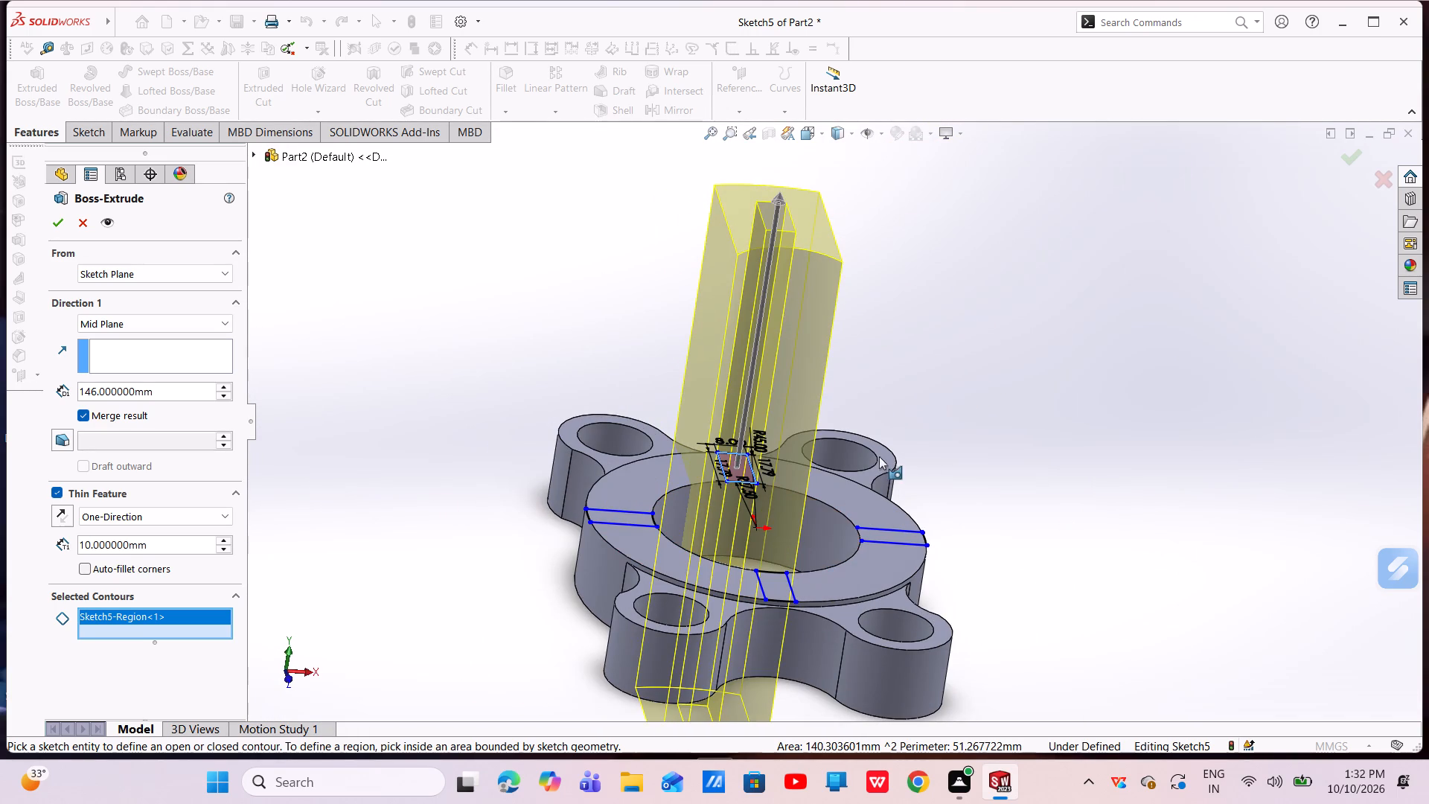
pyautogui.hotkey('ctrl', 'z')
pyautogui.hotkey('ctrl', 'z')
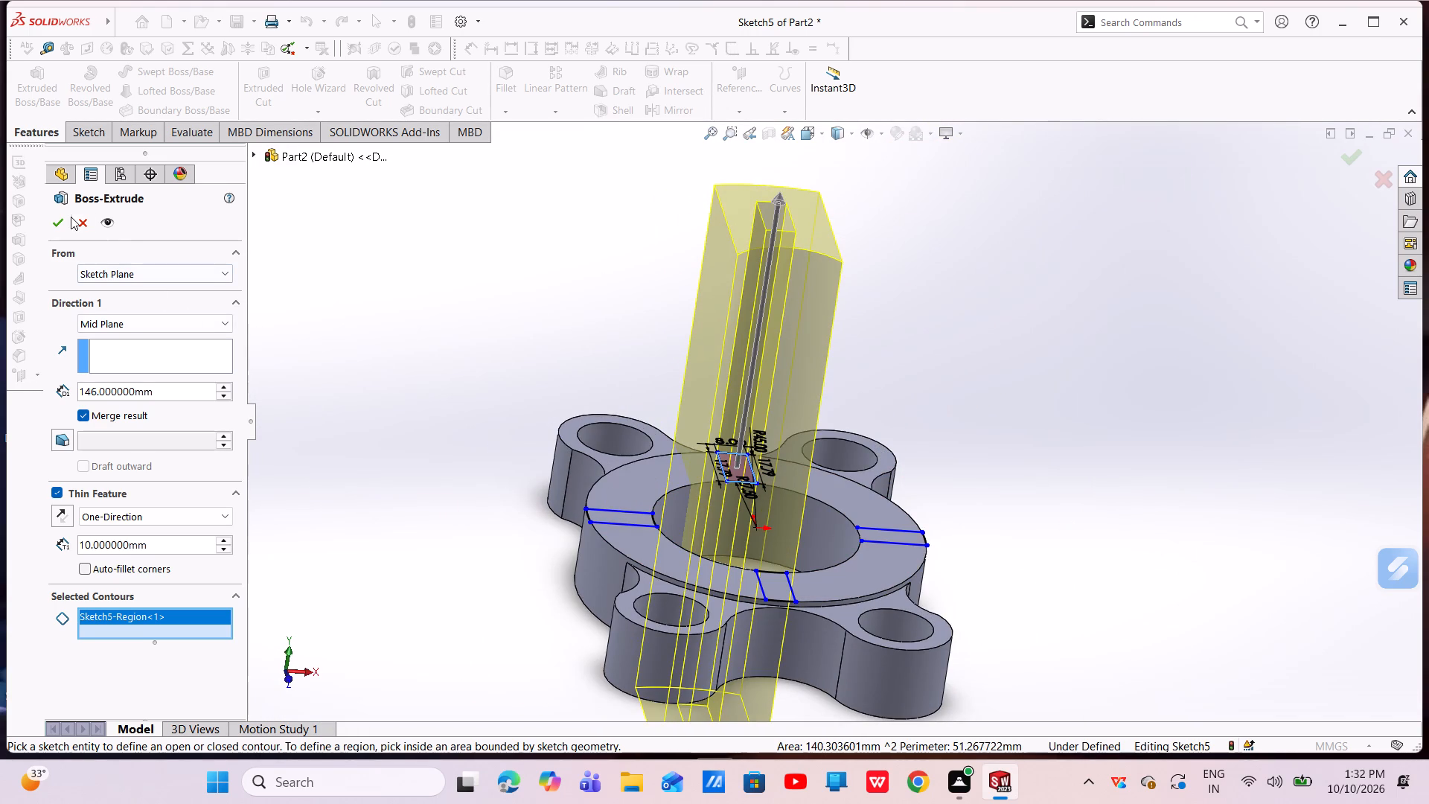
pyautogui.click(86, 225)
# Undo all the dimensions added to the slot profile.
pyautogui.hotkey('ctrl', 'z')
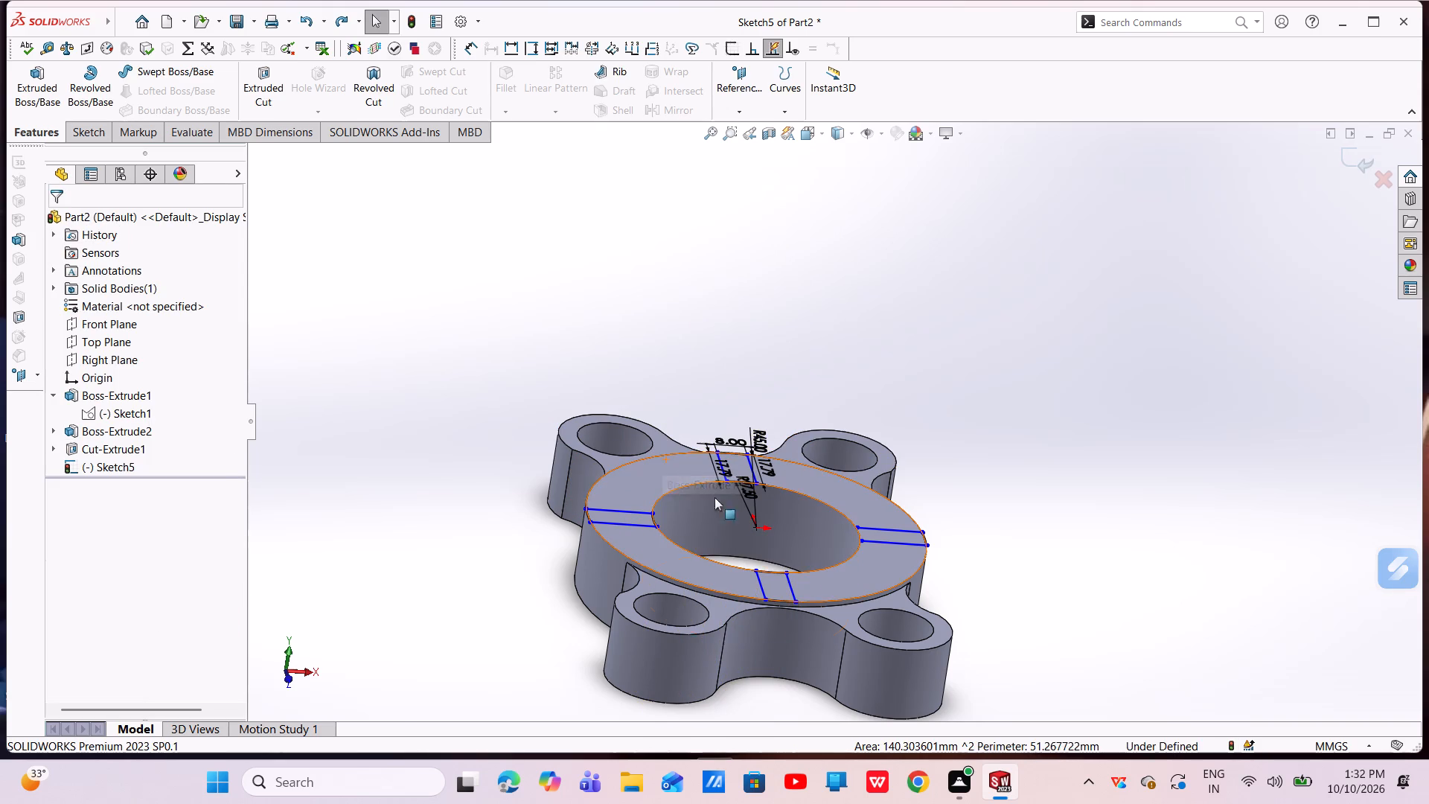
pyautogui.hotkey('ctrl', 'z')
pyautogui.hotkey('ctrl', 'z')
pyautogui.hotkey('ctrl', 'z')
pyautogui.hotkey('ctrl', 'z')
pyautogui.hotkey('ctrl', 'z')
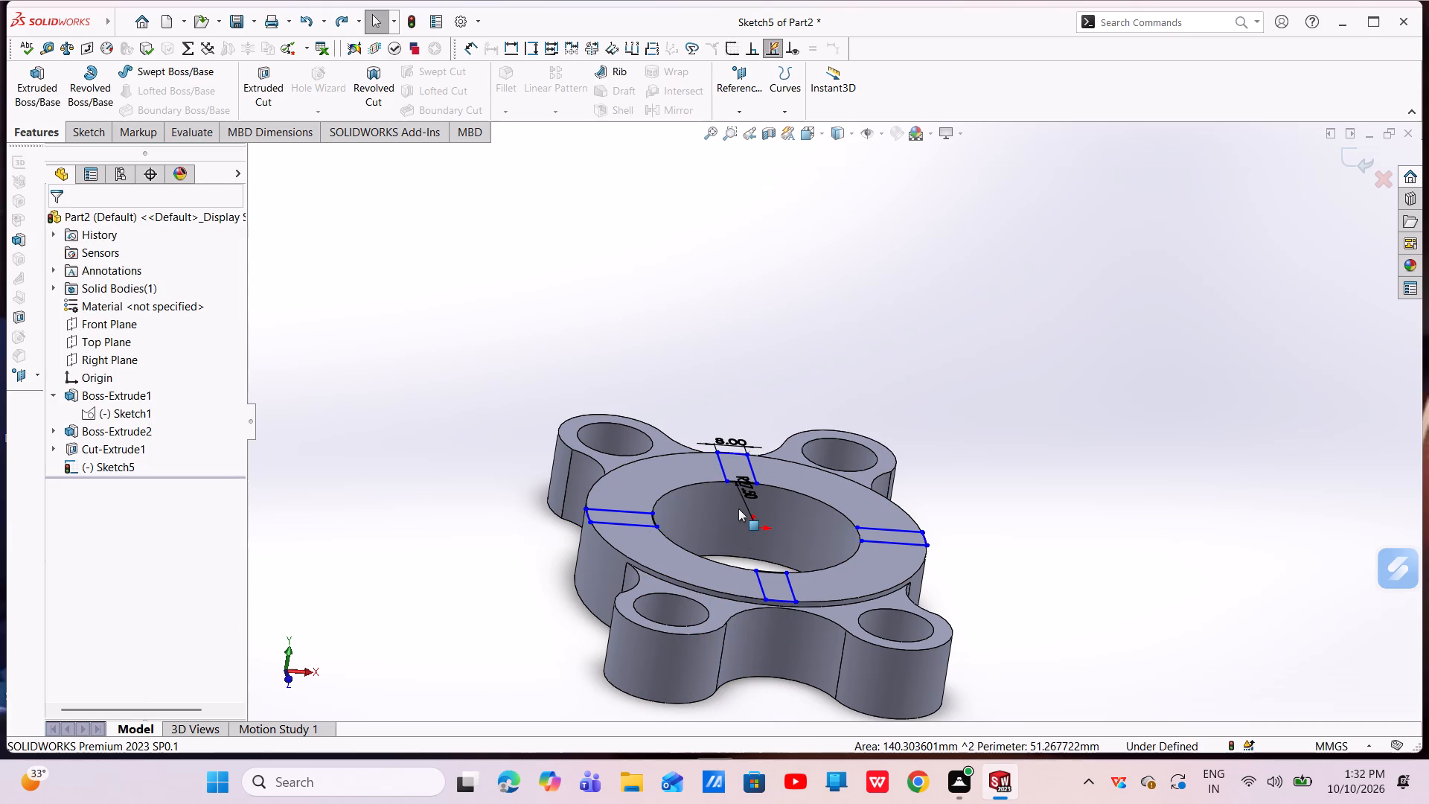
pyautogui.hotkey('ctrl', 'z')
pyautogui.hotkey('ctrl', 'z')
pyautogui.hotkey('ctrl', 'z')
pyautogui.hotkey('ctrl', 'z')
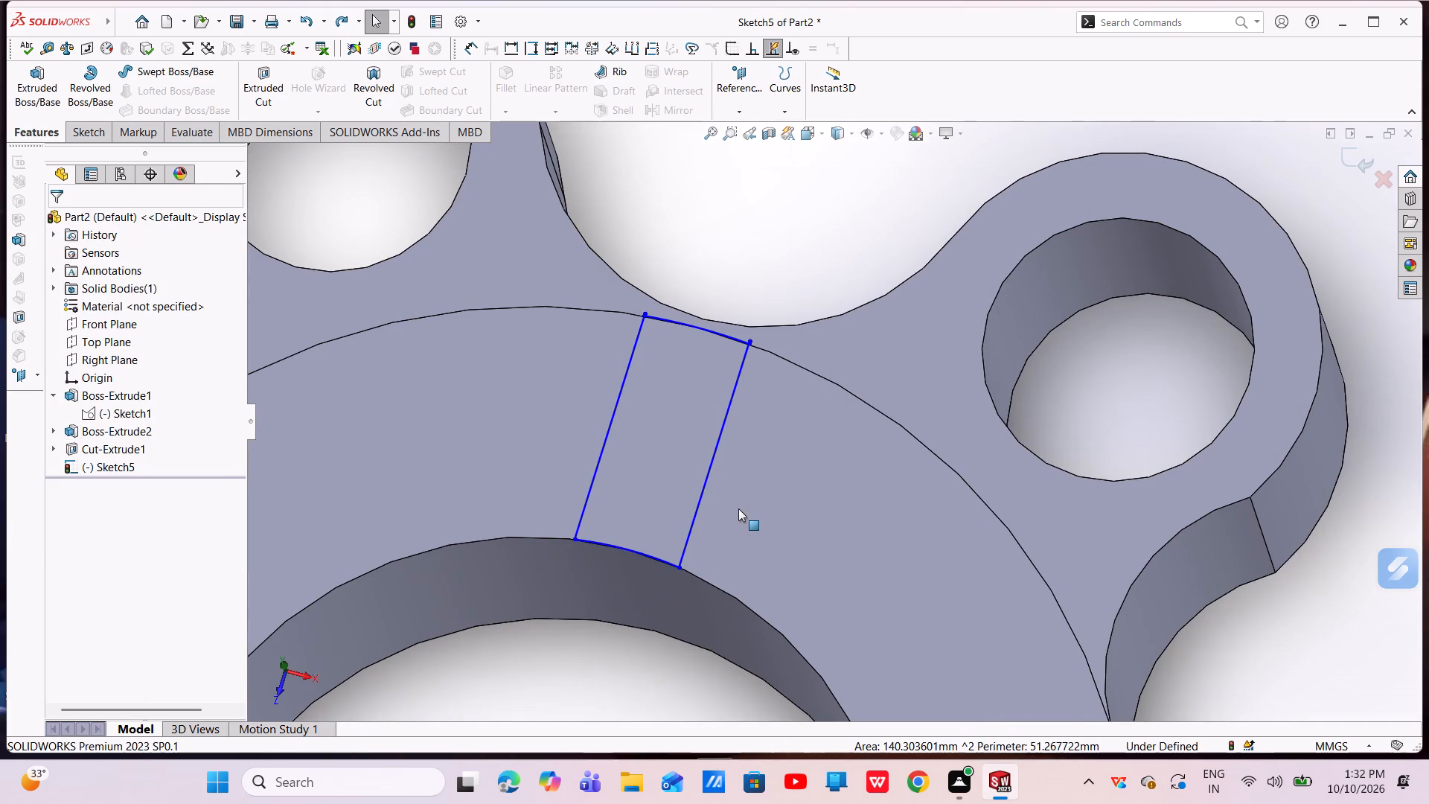
# Undo the arc trims in the slot sketch until the outer and bore circles are whole again.
pyautogui.hotkey('ctrl', 'z')
pyautogui.hotkey('ctrl', 'z')
pyautogui.hotkey('ctrl', 'z')
pyautogui.hotkey('ctrl', 'z')
pyautogui.hotkey('ctrl', 'z')
pyautogui.hotkey('ctrl', 'z')
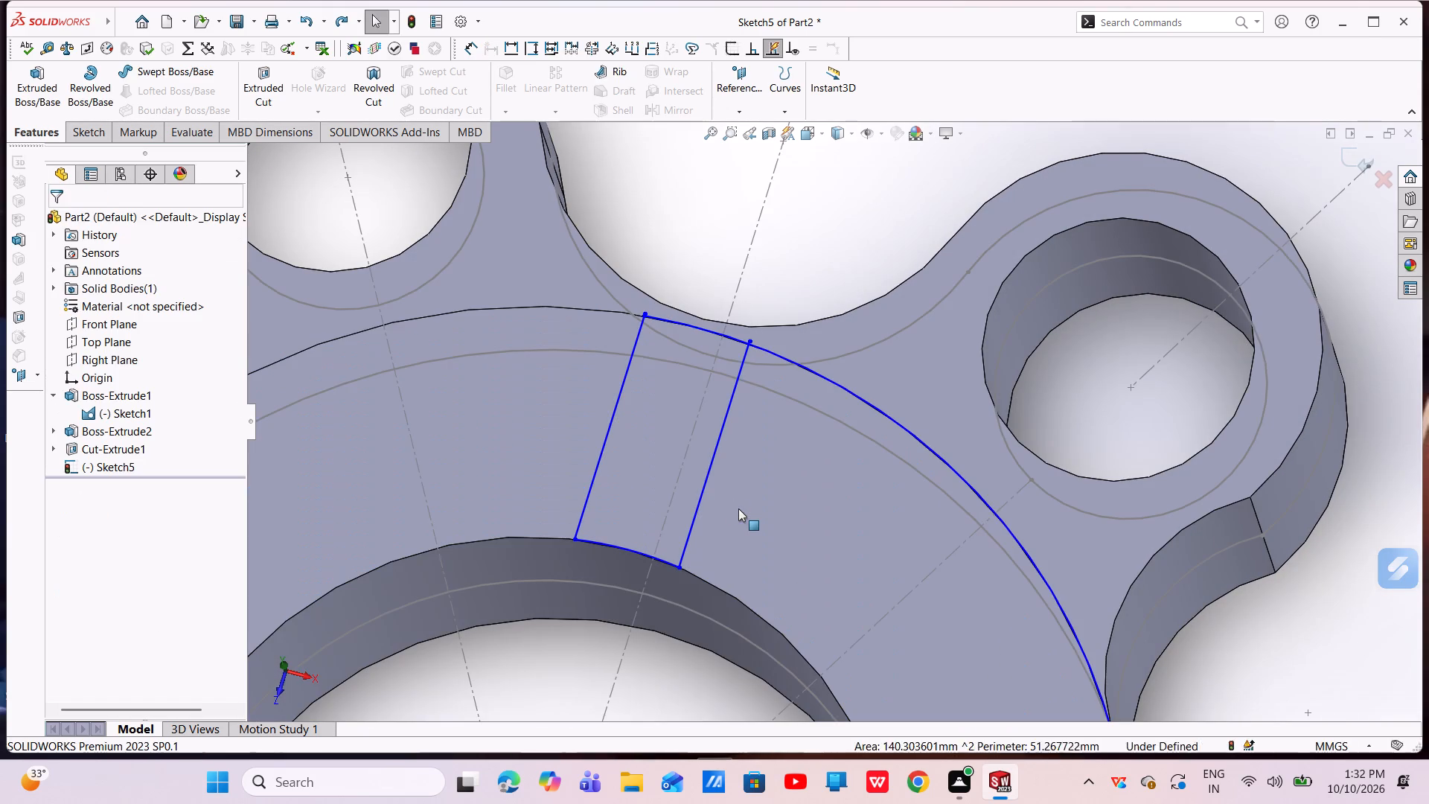
pyautogui.hotkey('ctrl', 'z')
pyautogui.hotkey('ctrl', 'z')
pyautogui.hotkey('ctrl', 'z')
pyautogui.hotkey('ctrl', 'z')
pyautogui.hotkey('ctrl', 'z')
pyautogui.hotkey('ctrl', 'z')
pyautogui.hotkey('ctrl', 'z')
pyautogui.hotkey('ctrl', 'z')
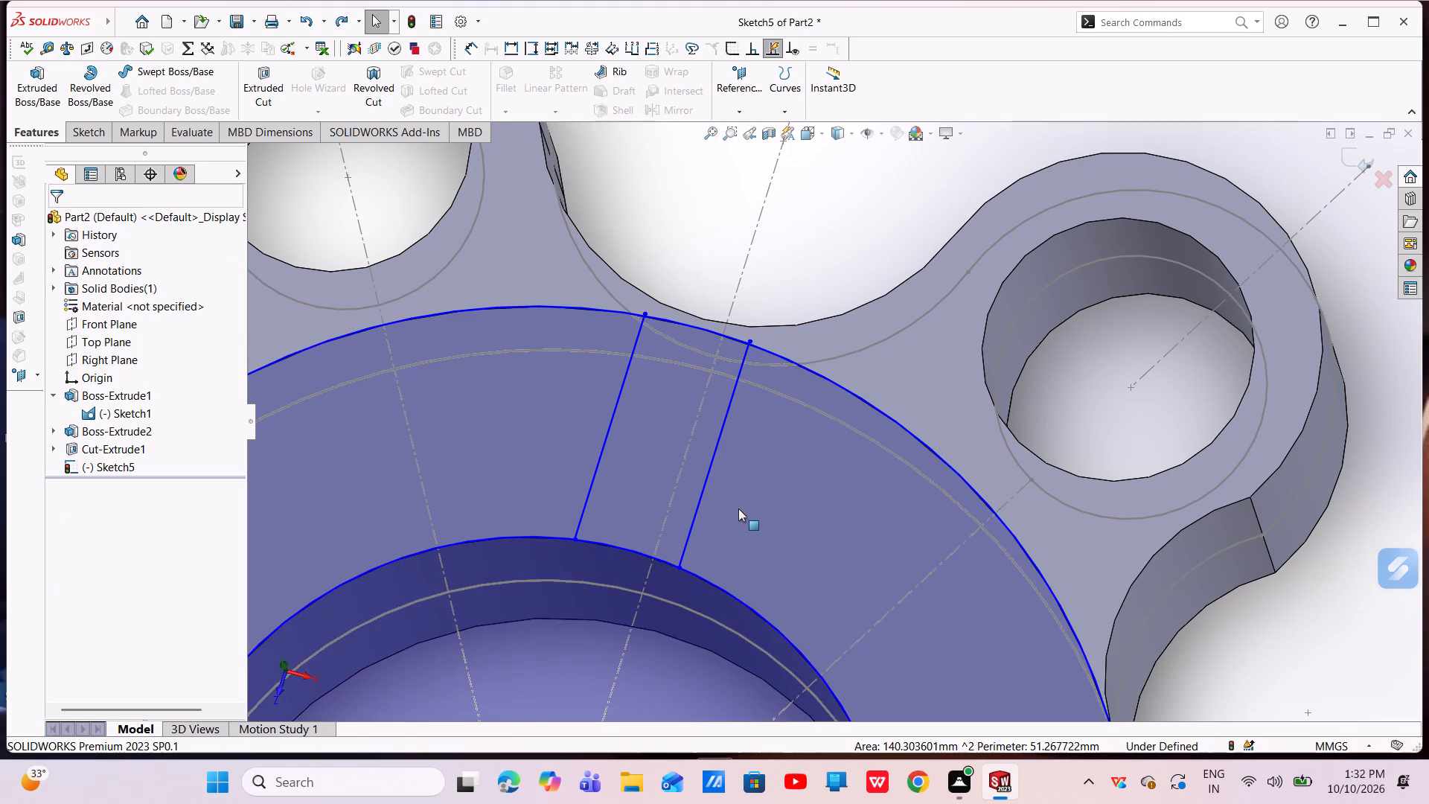
# Continue undoing sketch edits until the slot's centre line and its two 4 mm offset dimensions are restored.
pyautogui.hotkey('ctrl', 'z')
pyautogui.hotkey('ctrl', 'z')
pyautogui.hotkey('ctrl', 'z')
pyautogui.hotkey('ctrl', 'z')
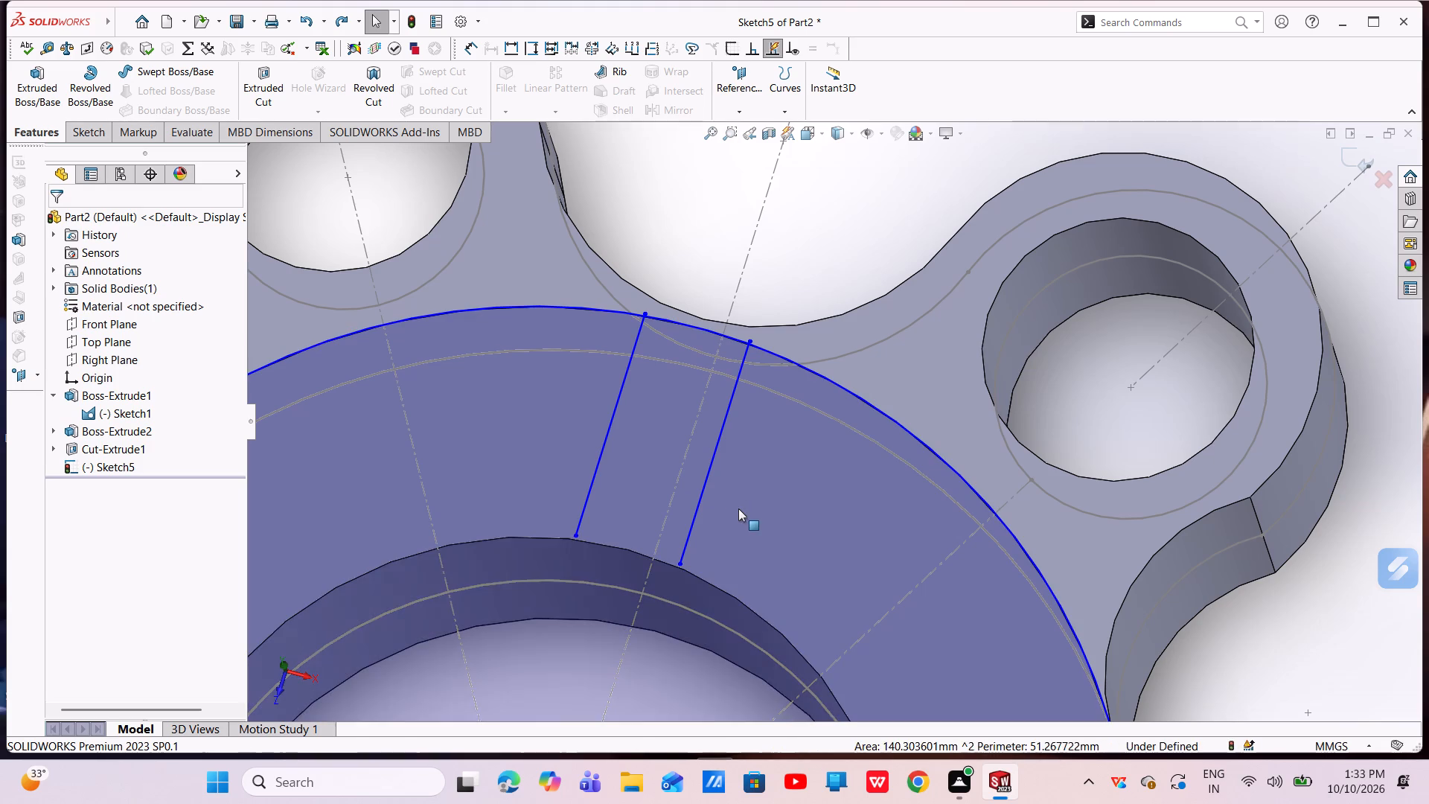
pyautogui.hotkey('ctrl', 'z')
pyautogui.hotkey('ctrl', 'z')
pyautogui.hotkey('ctrl', 'z')
pyautogui.hotkey('ctrl', 'z')
pyautogui.hotkey('ctrl', 'z')
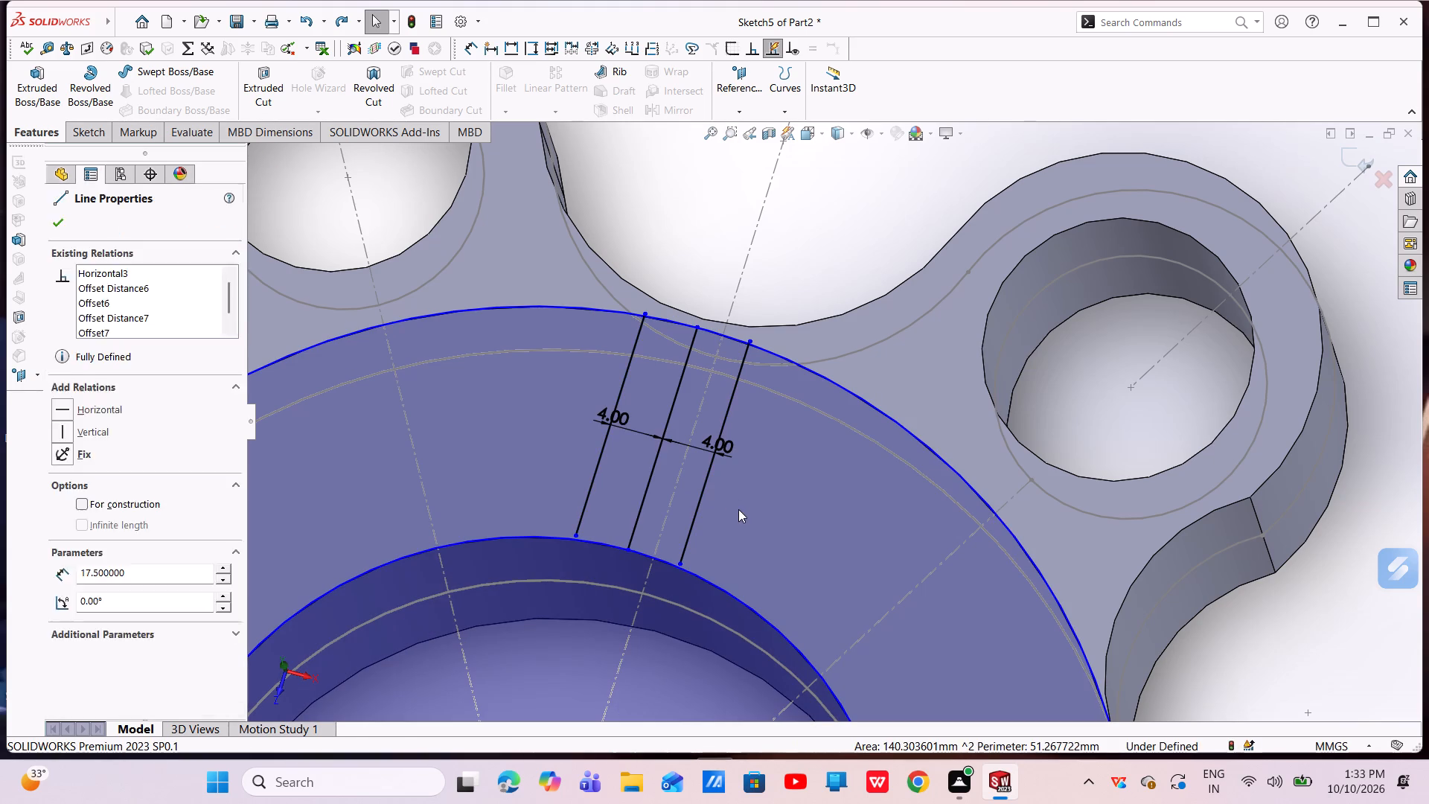
# Undo all remaining edits in the slot sketch until its lines, offset dimensions, converted circles and centre lines are gone.
pyautogui.hotkey('ctrl', 'z')
pyautogui.hotkey('ctrl', 'z')
pyautogui.hotkey('ctrl', 'z')
pyautogui.hotkey('ctrl', 'z')
pyautogui.hotkey('ctrl', 'z')
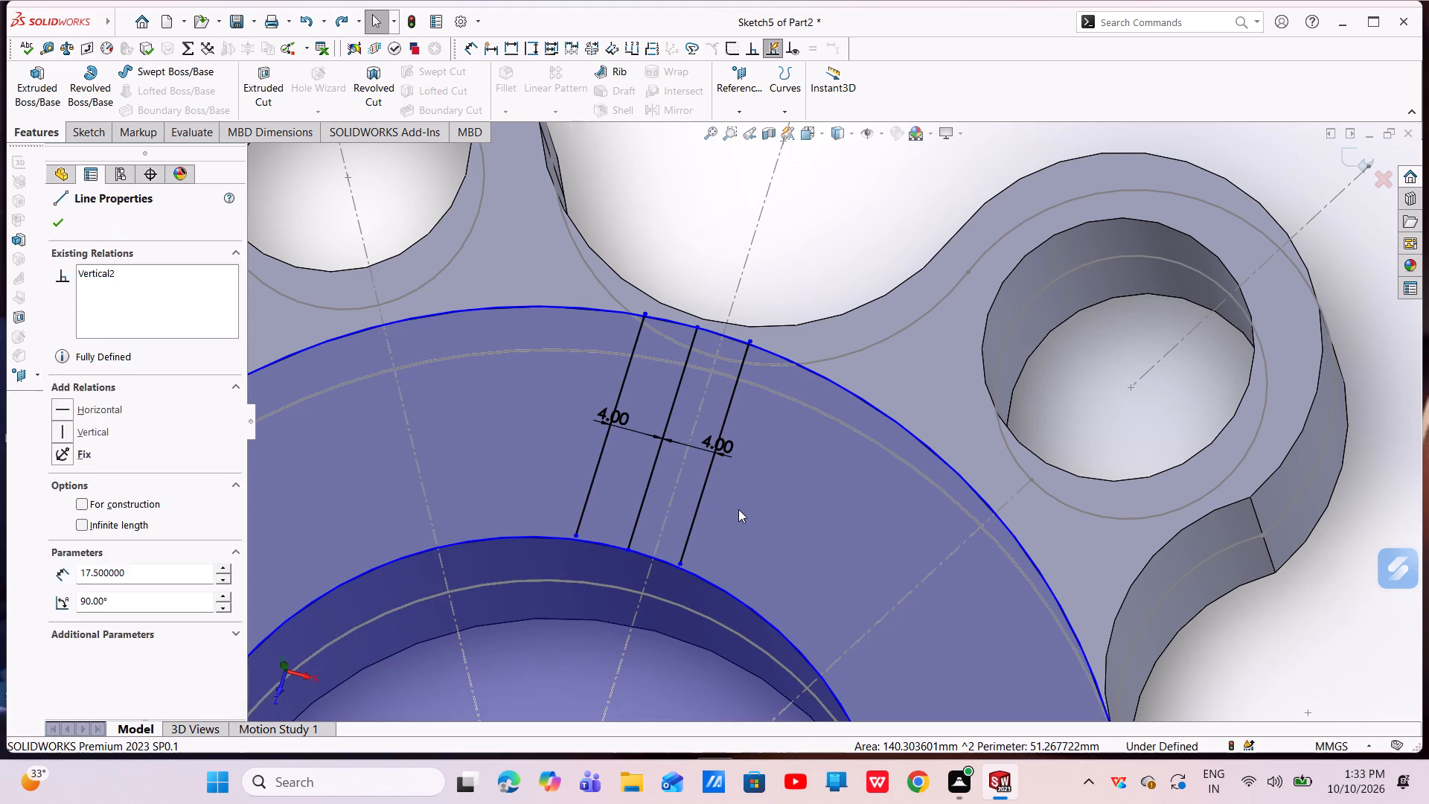
pyautogui.hotkey('ctrl', 'z')
pyautogui.hotkey('ctrl', 'z')
pyautogui.hotkey('ctrl', 'z')
pyautogui.hotkey('ctrl', 'z')
pyautogui.hotkey('ctrl', 'z')
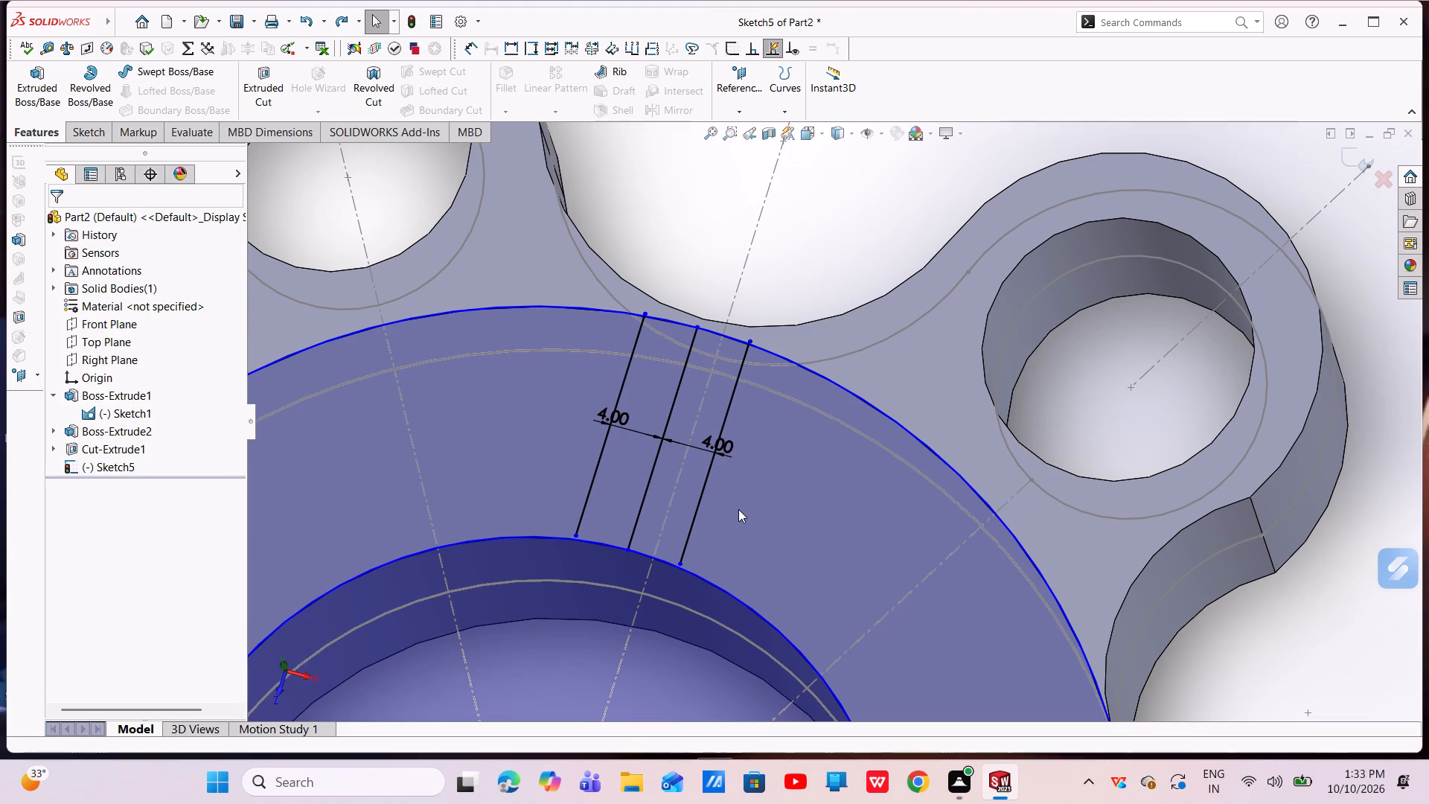
pyautogui.click(1358, 153)
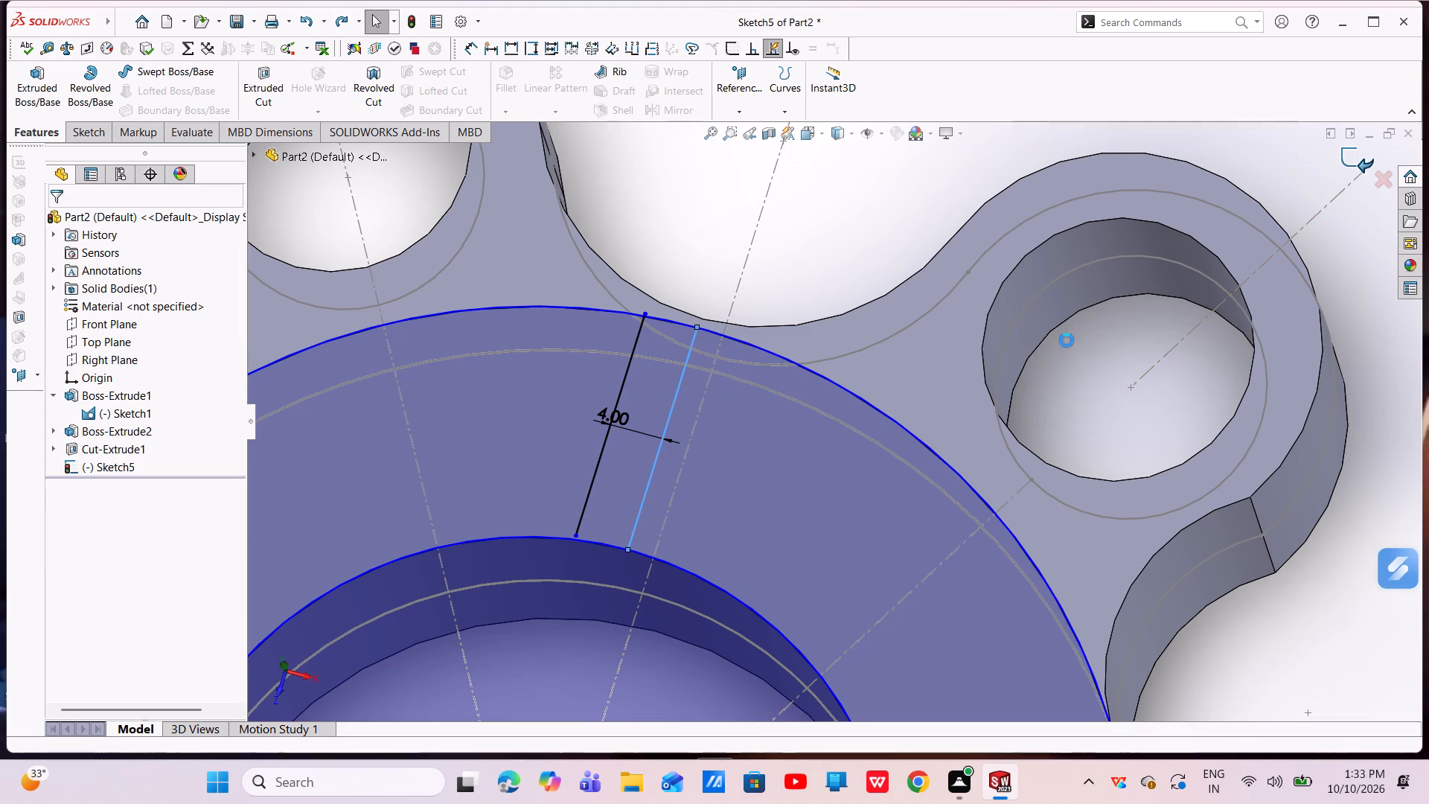
pyautogui.hotkey('ctrl', 'z')
pyautogui.hotkey('ctrl', 'z')
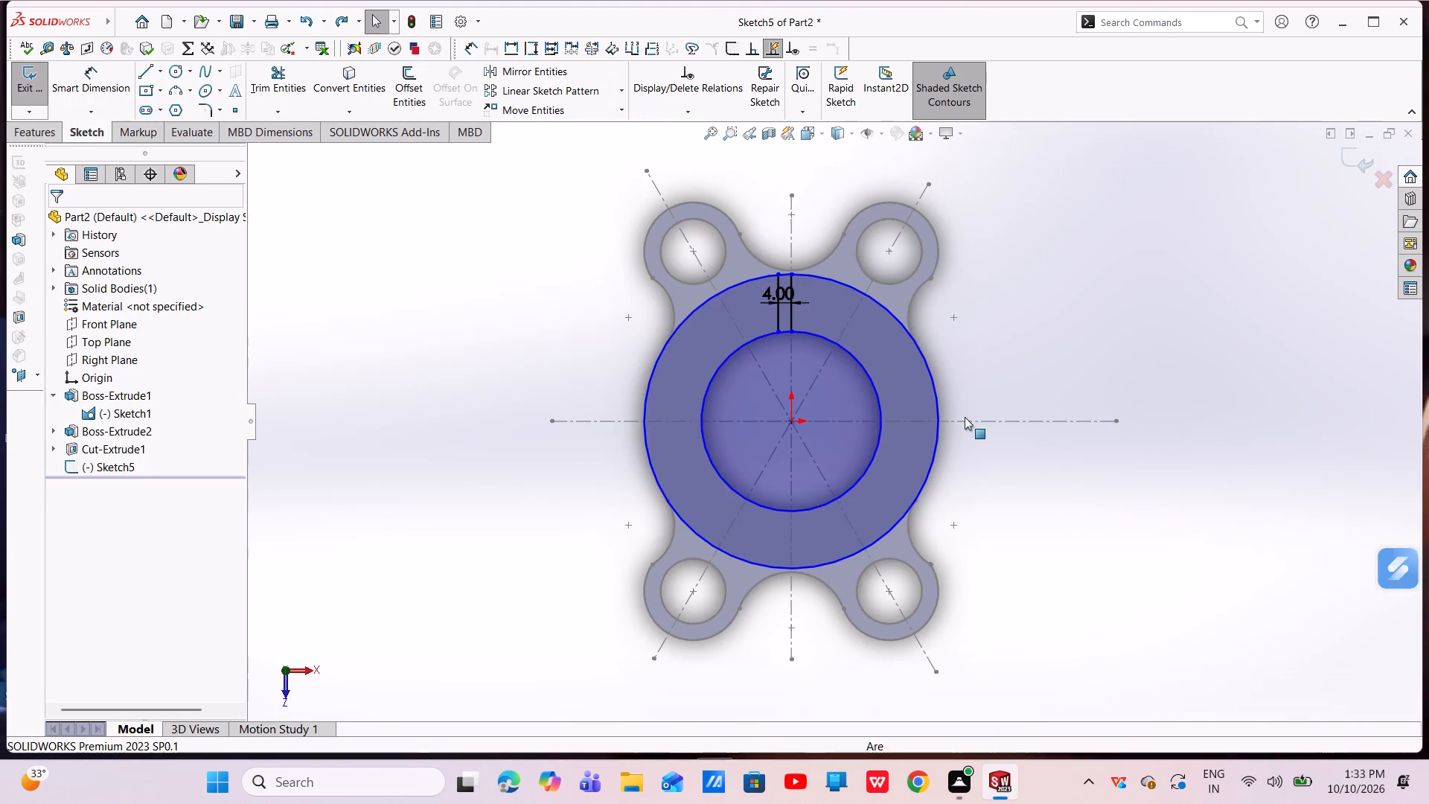
pyautogui.hotkey('ctrl', 'z')
pyautogui.hotkey('ctrl', 'z')
pyautogui.hotkey('ctrl', 'z')
pyautogui.hotkey('ctrl', 'z')
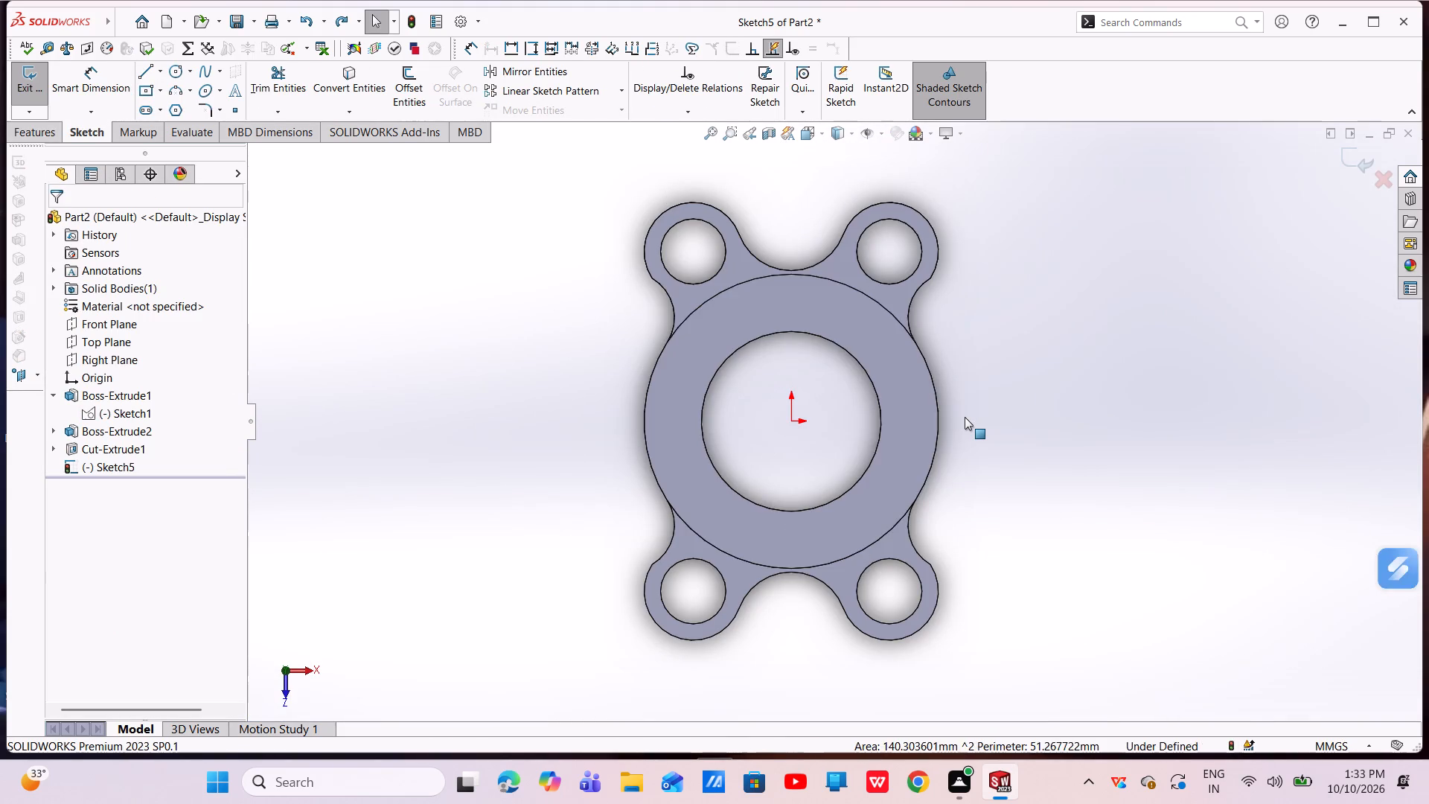
# Leave the emptied slot sketch so that the feature history ends at the bore cut.
pyautogui.scroll(3, 813, 441)
pyautogui.scroll(-5, 841, 386)
pyautogui.moveTo(826, 404); pyautogui.dragTo(768, 339, button='middle')
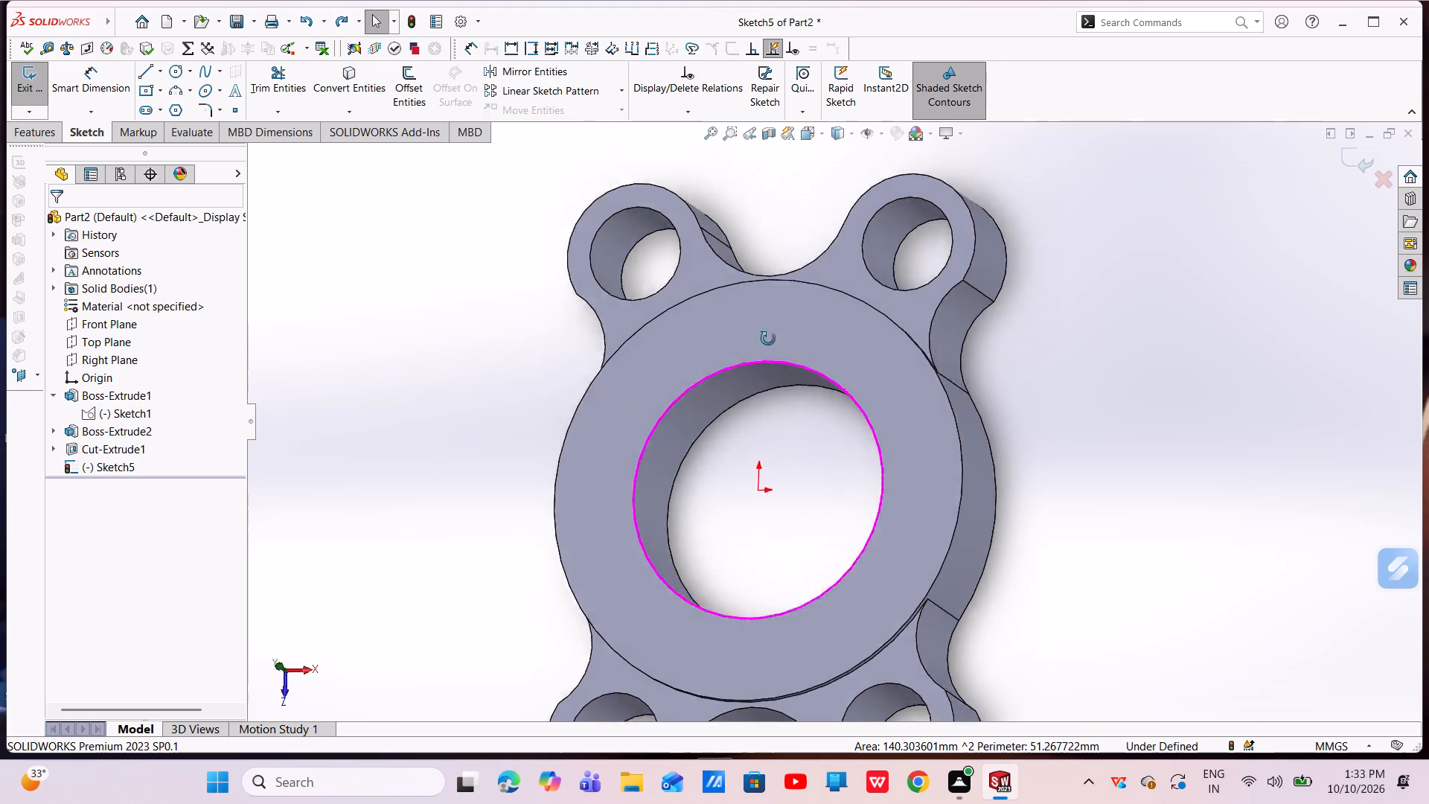
pyautogui.moveTo(768, 339); pyautogui.dragTo(862, 583, button='middle')
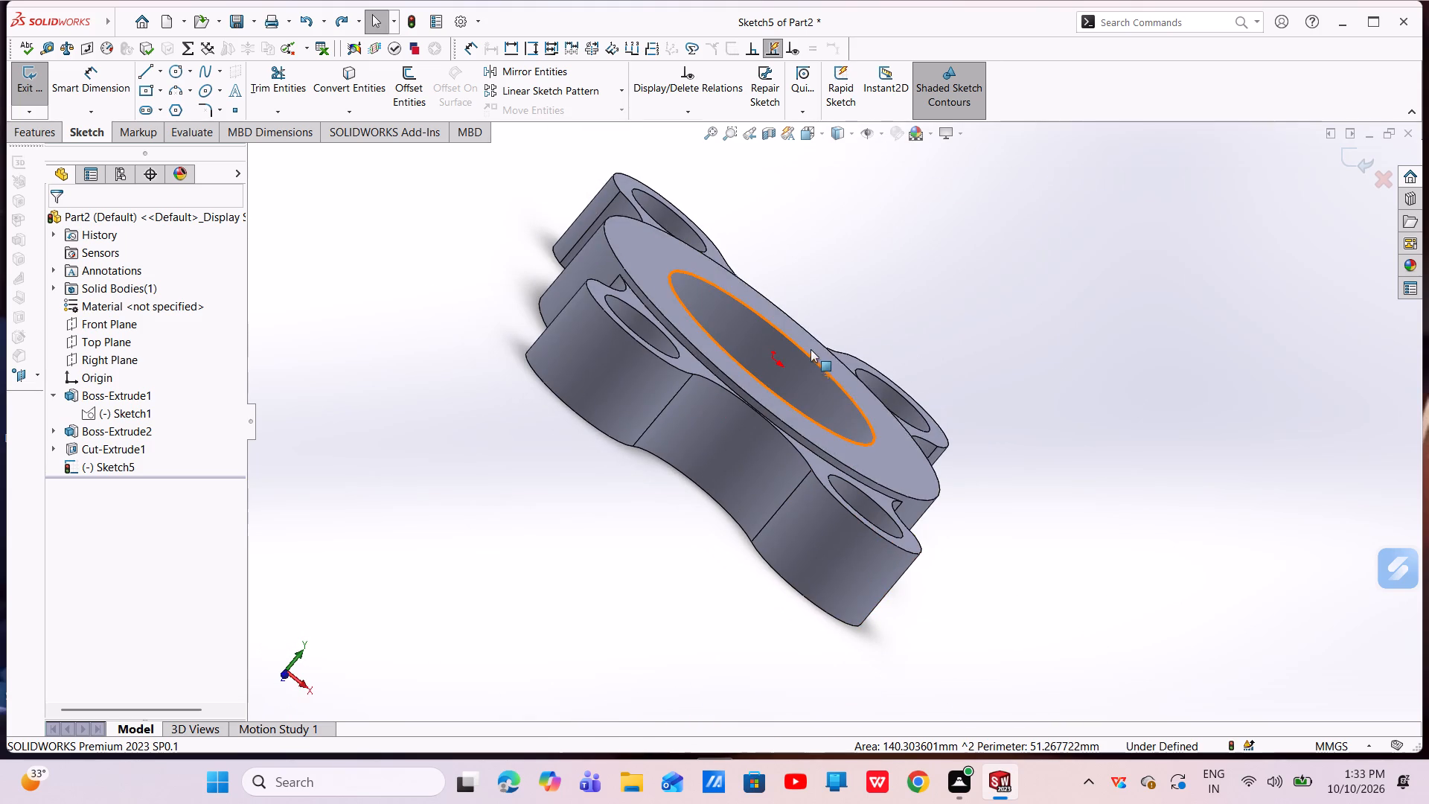
pyautogui.press('Escape')
pyautogui.hotkey('ctrl', 'z')
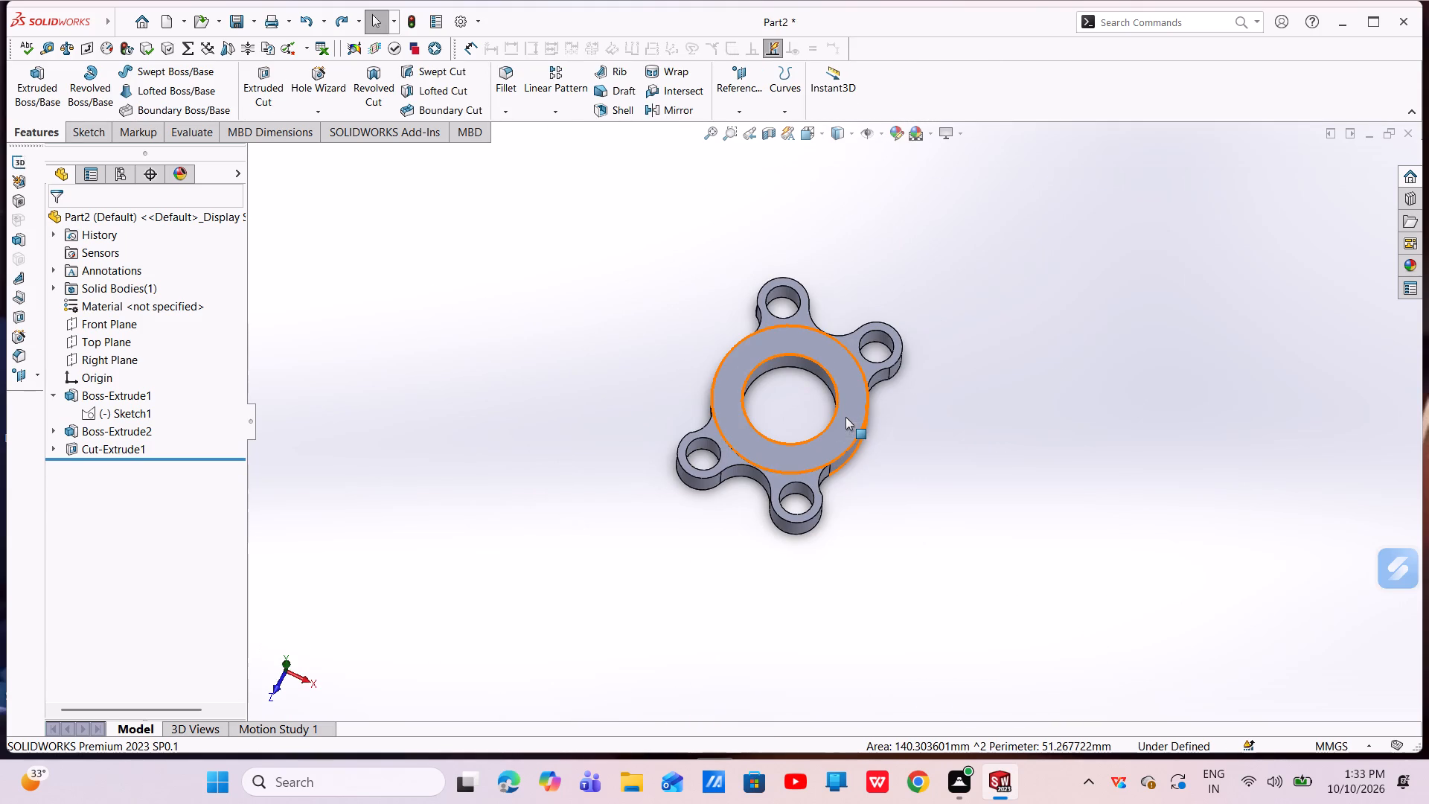
pyautogui.press('`')
pyautogui.press('Escape')
pyautogui.press('Escape')
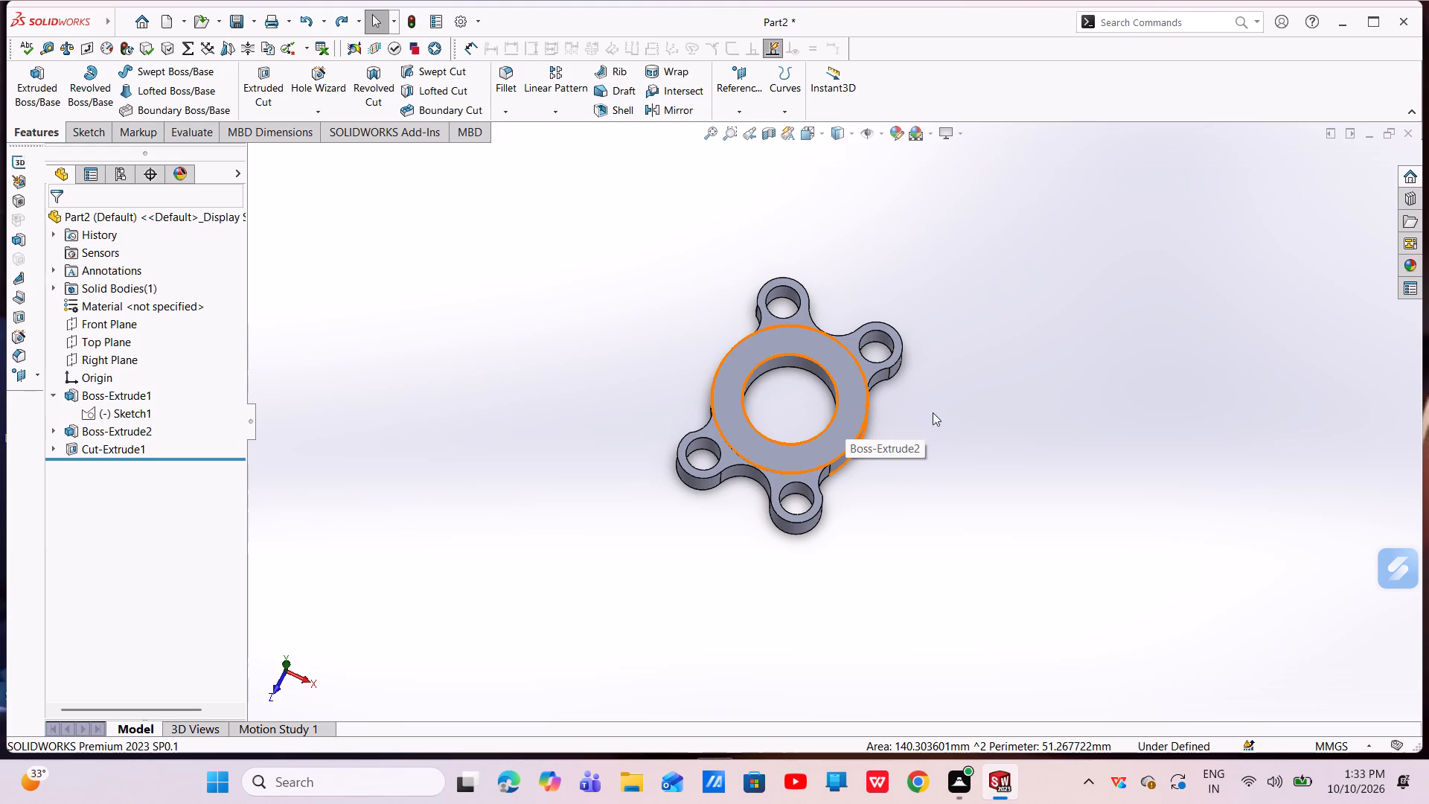
# Start a sketch on the raised disc's top face and draw a vertical 17.5 mm line from the bore's top point to the disc's outer edge.
pyautogui.click(808, 341)
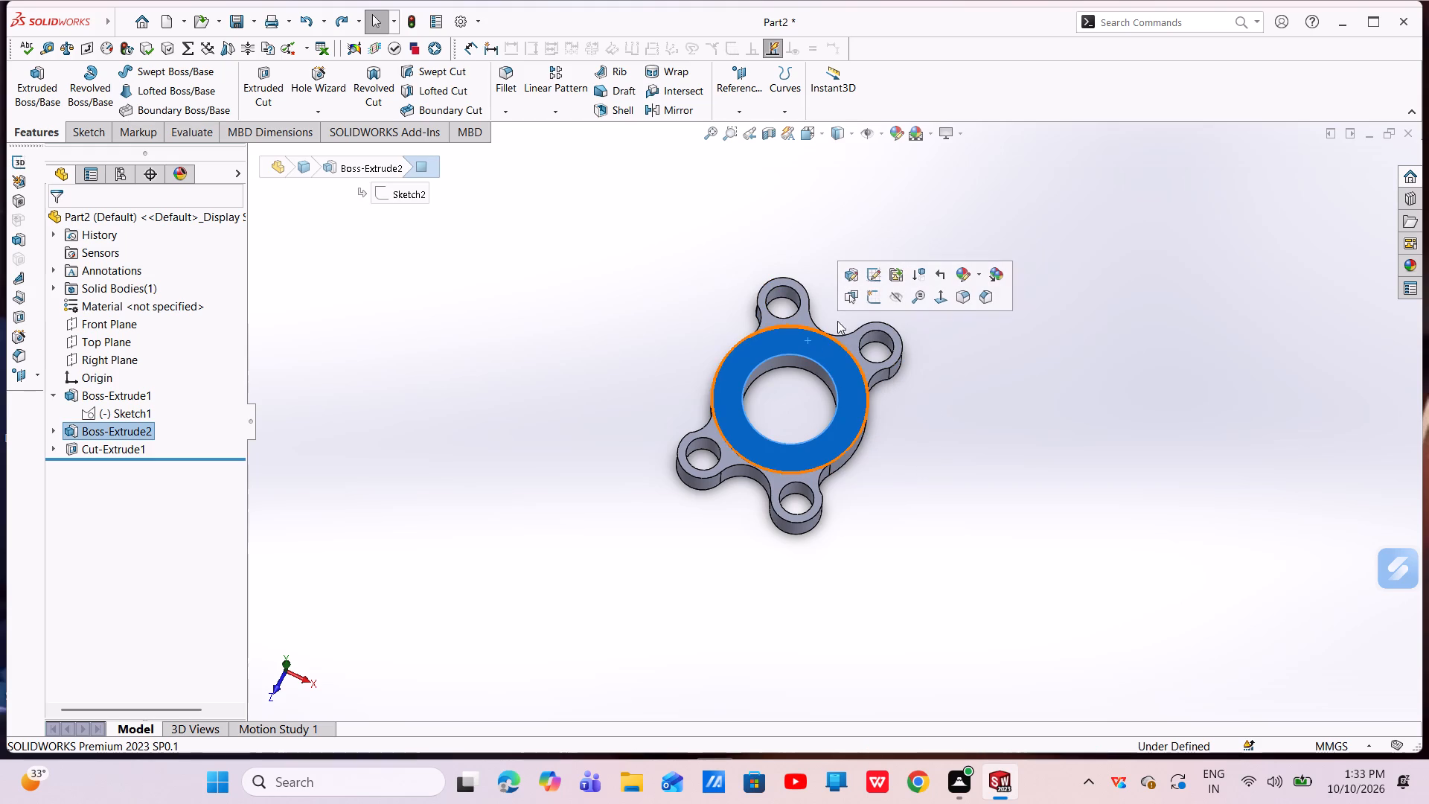
pyautogui.click(866, 302)
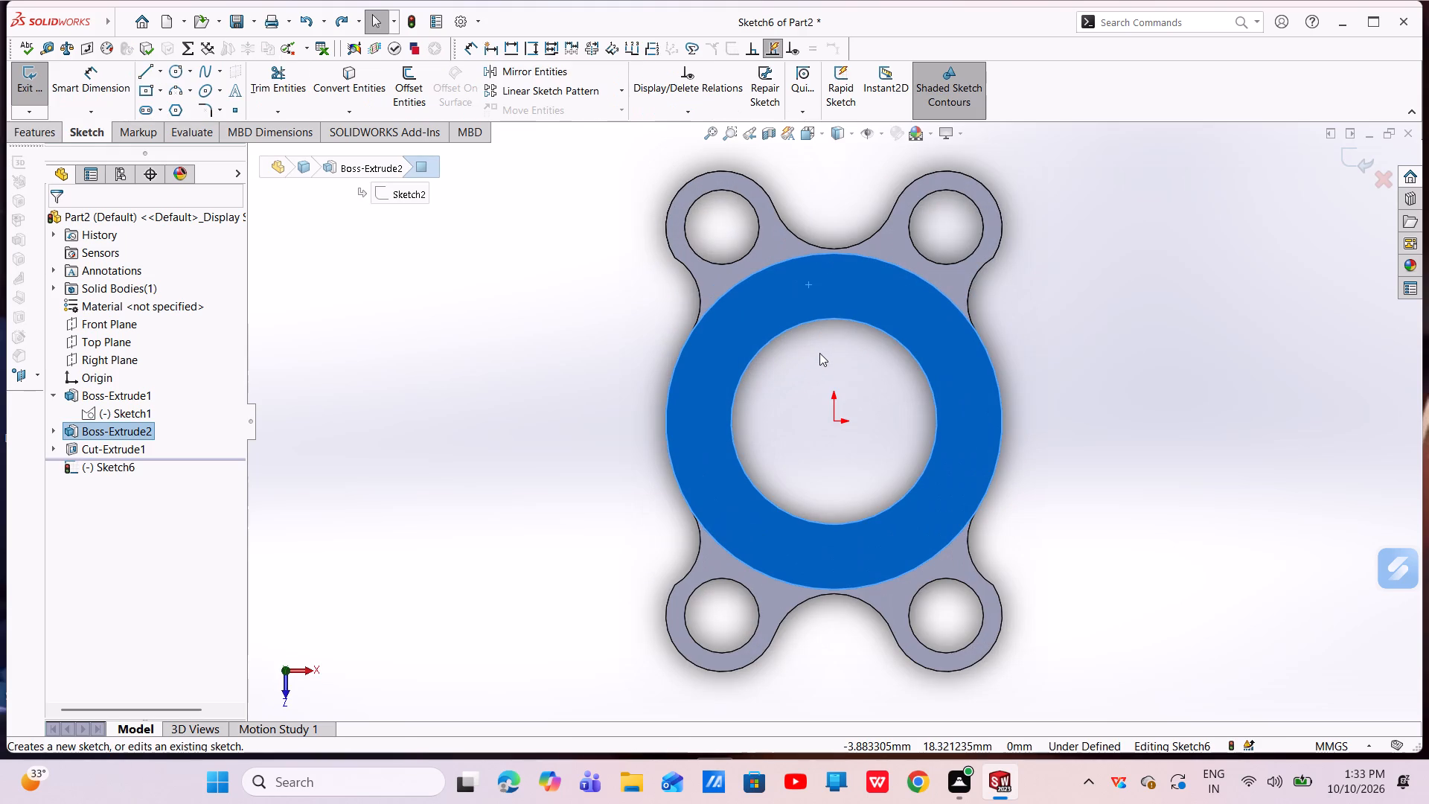
pyautogui.click(150, 71)
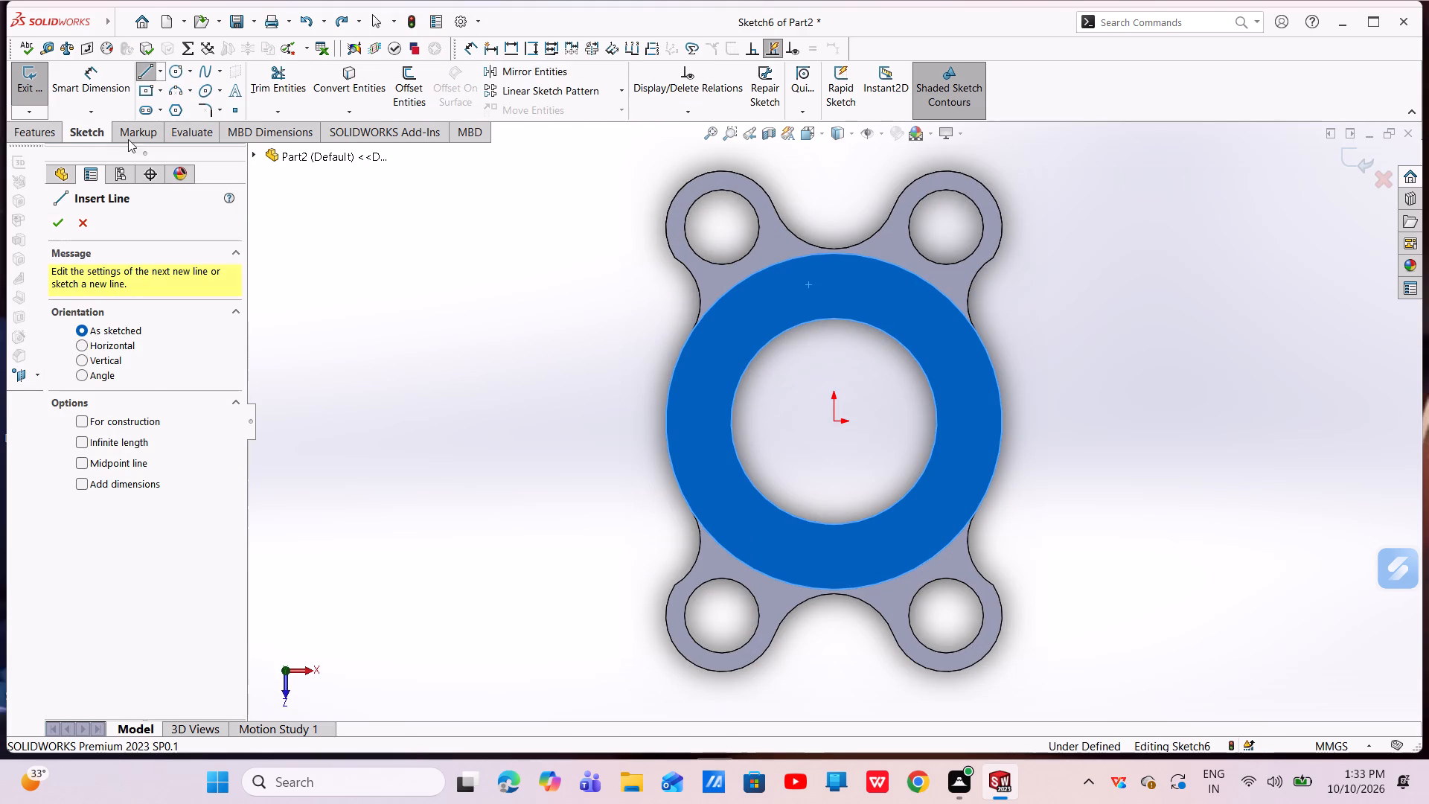
pyautogui.scroll(-3, 866, 284)
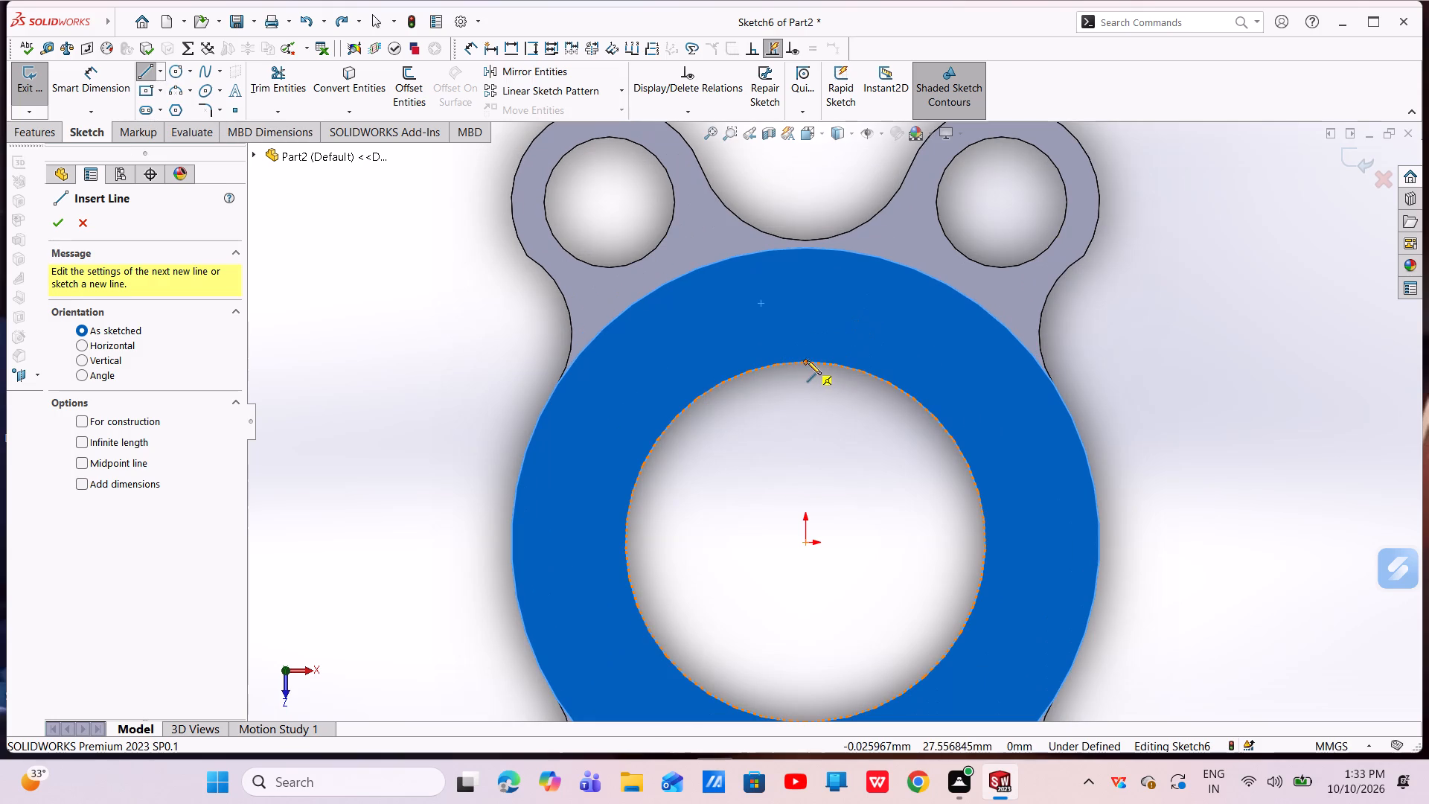
pyautogui.click(804, 361)
pyautogui.click(805, 249)
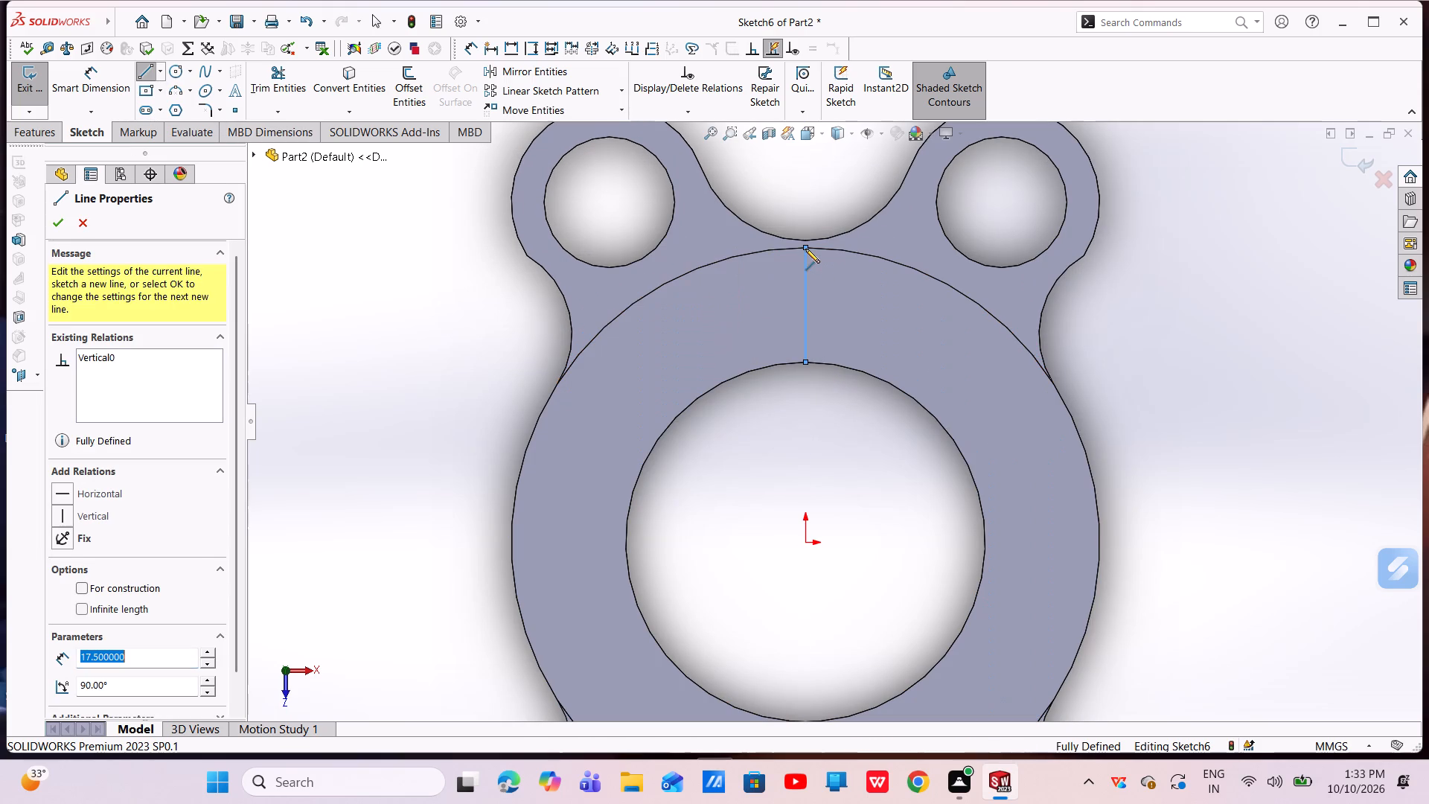
pyautogui.press('Escape')
pyautogui.press('Escape')
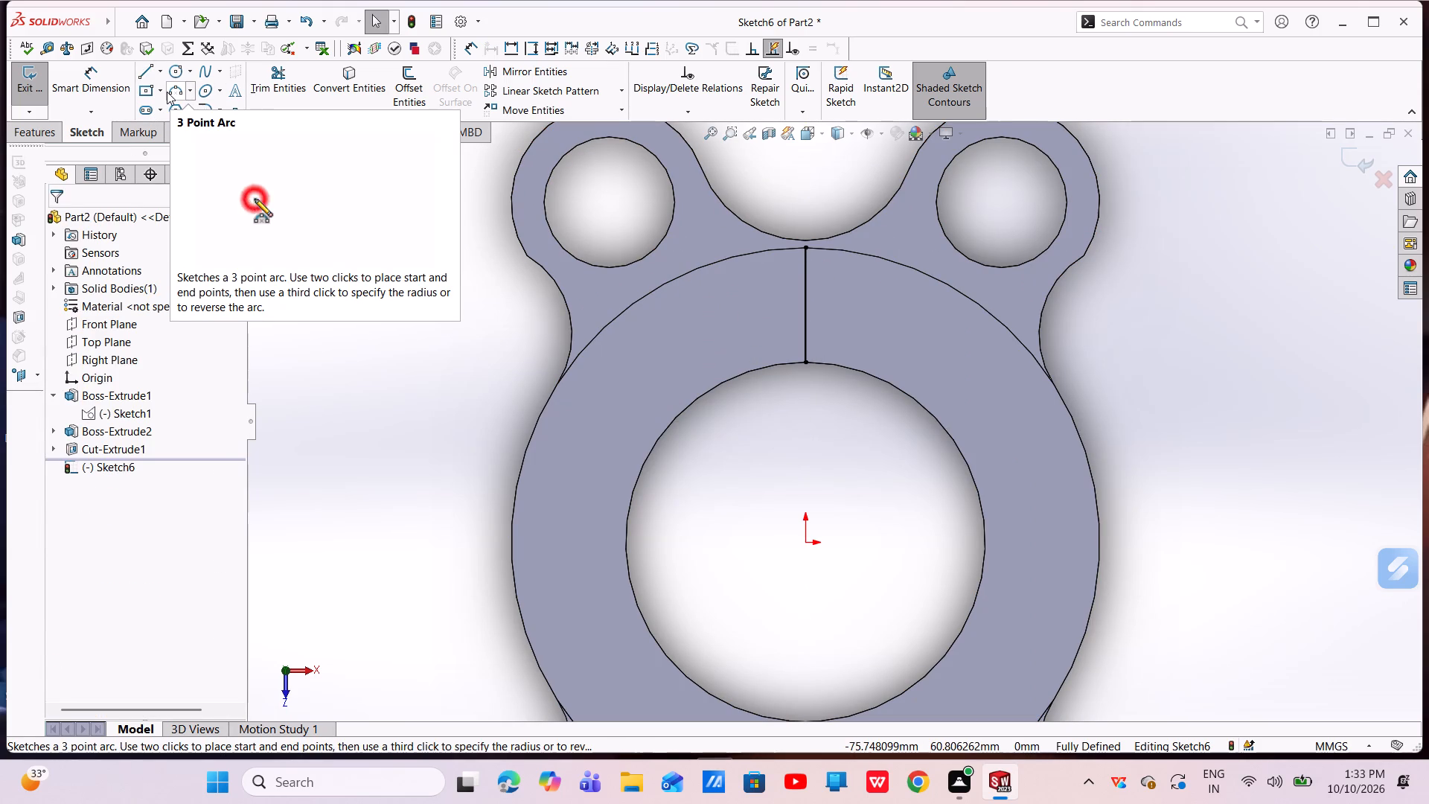
# Offset the vertical line by 4 mm to each side, with dimensions added, to form the slot's two side lines.
pyautogui.click(417, 86)
pyautogui.click(809, 287)
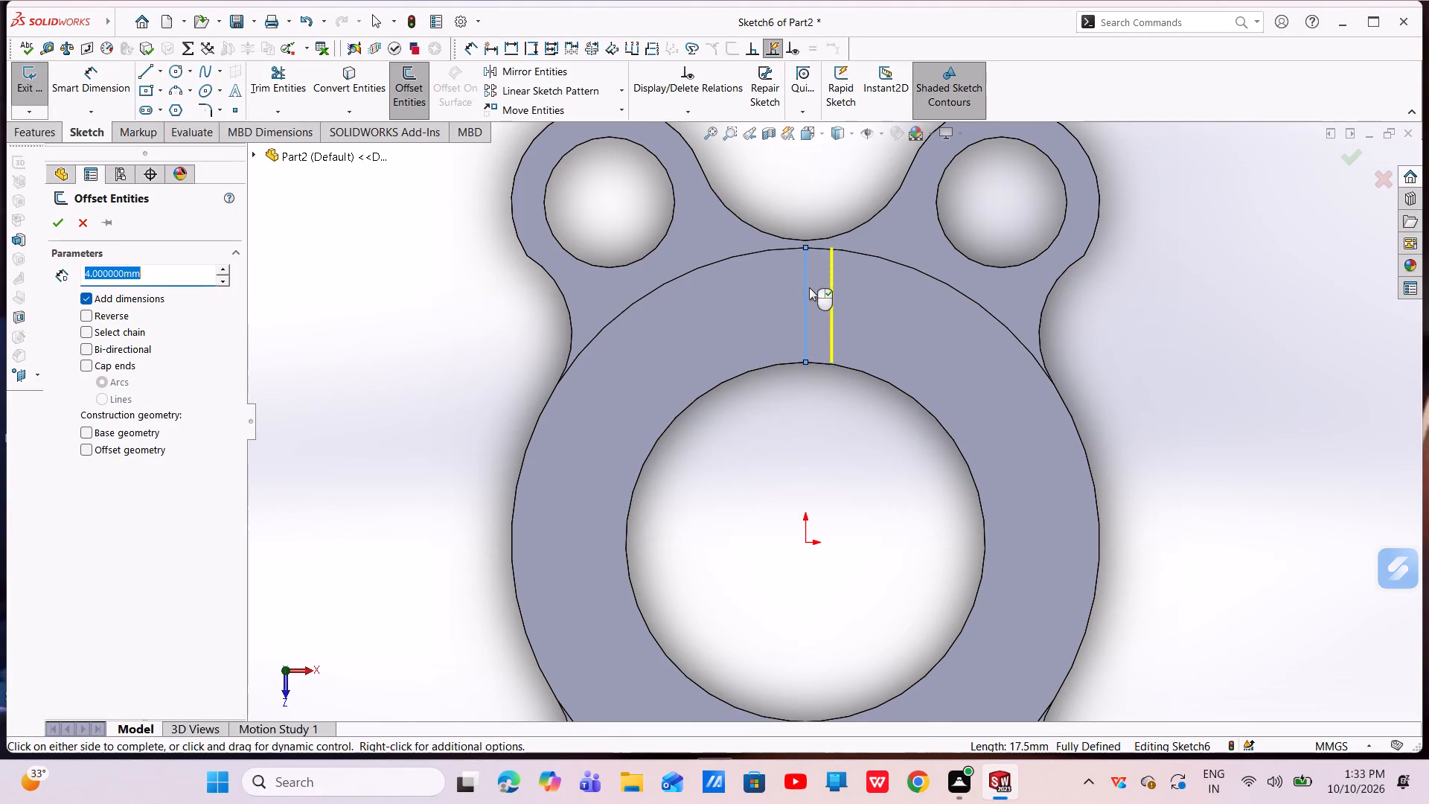
pyautogui.click(56, 219)
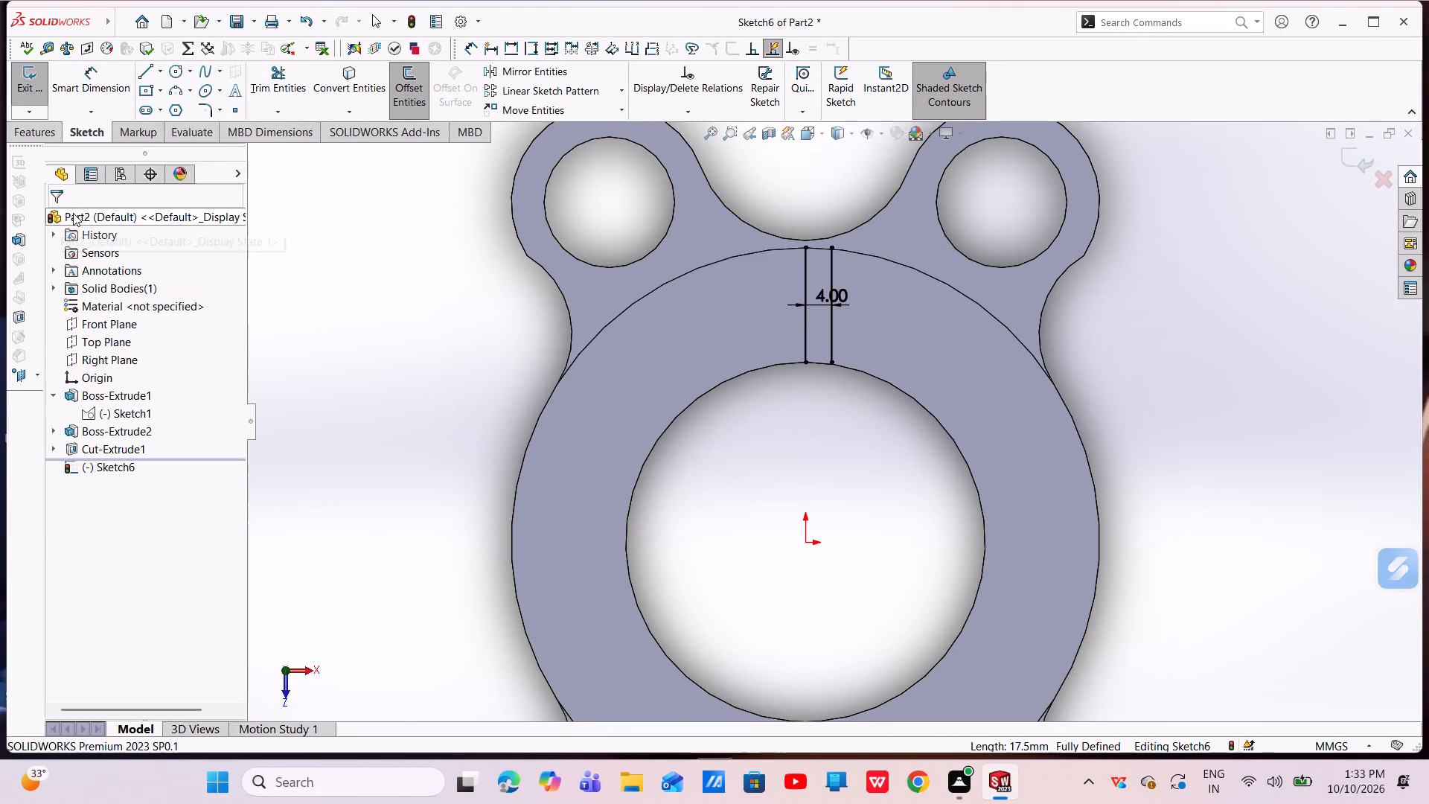
pyautogui.click(805, 271)
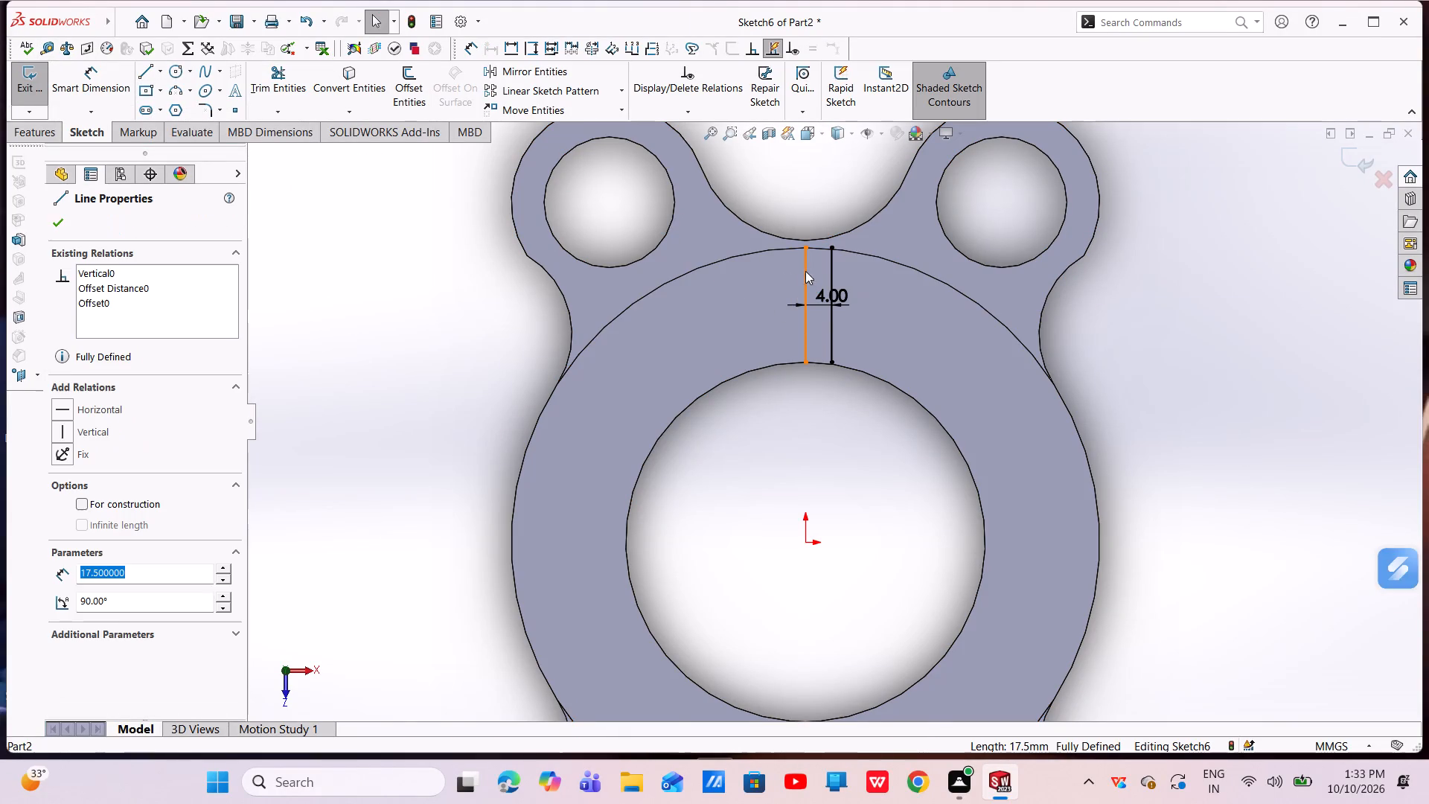
pyautogui.press('Escape')
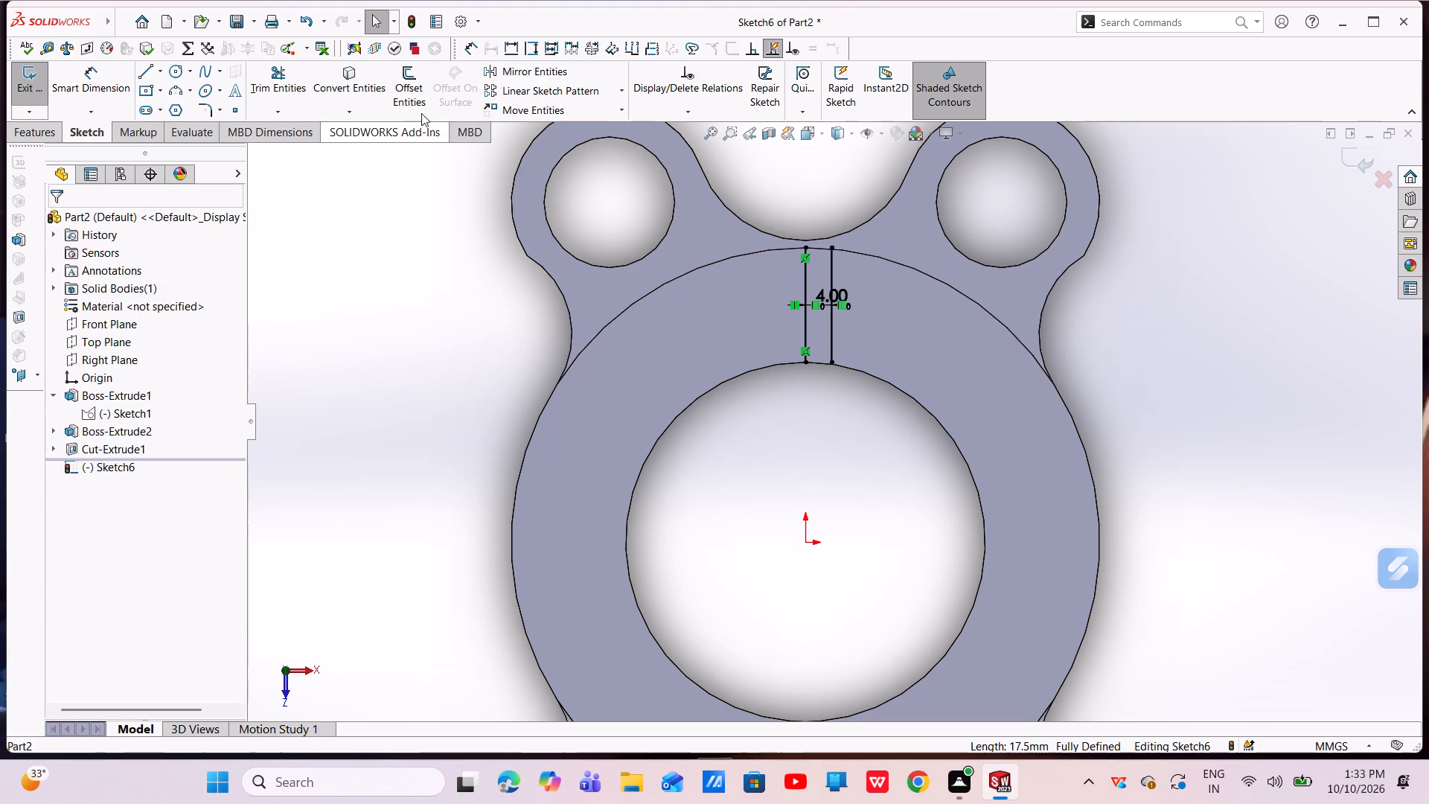
pyautogui.click(409, 68)
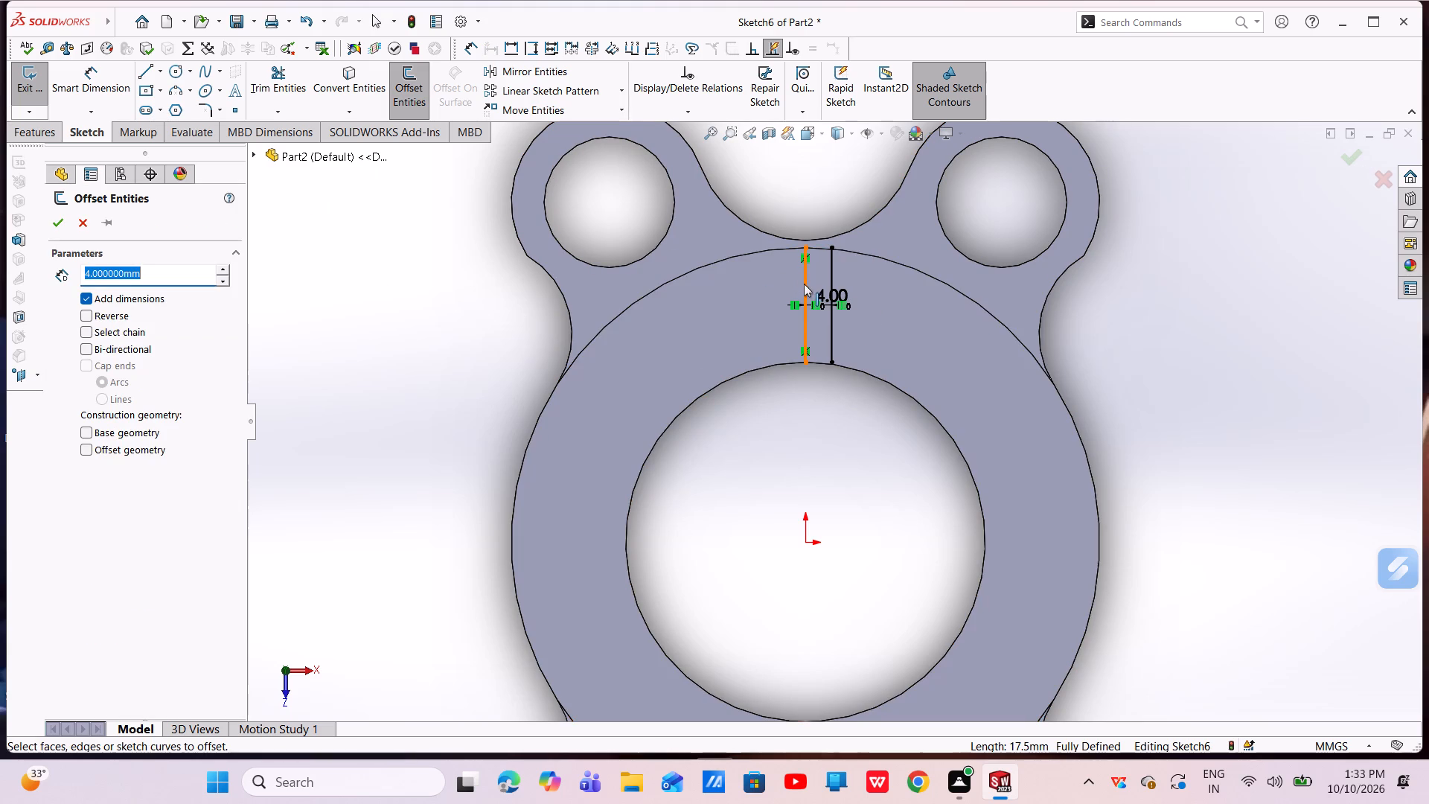
pyautogui.click(804, 284)
pyautogui.click(106, 313)
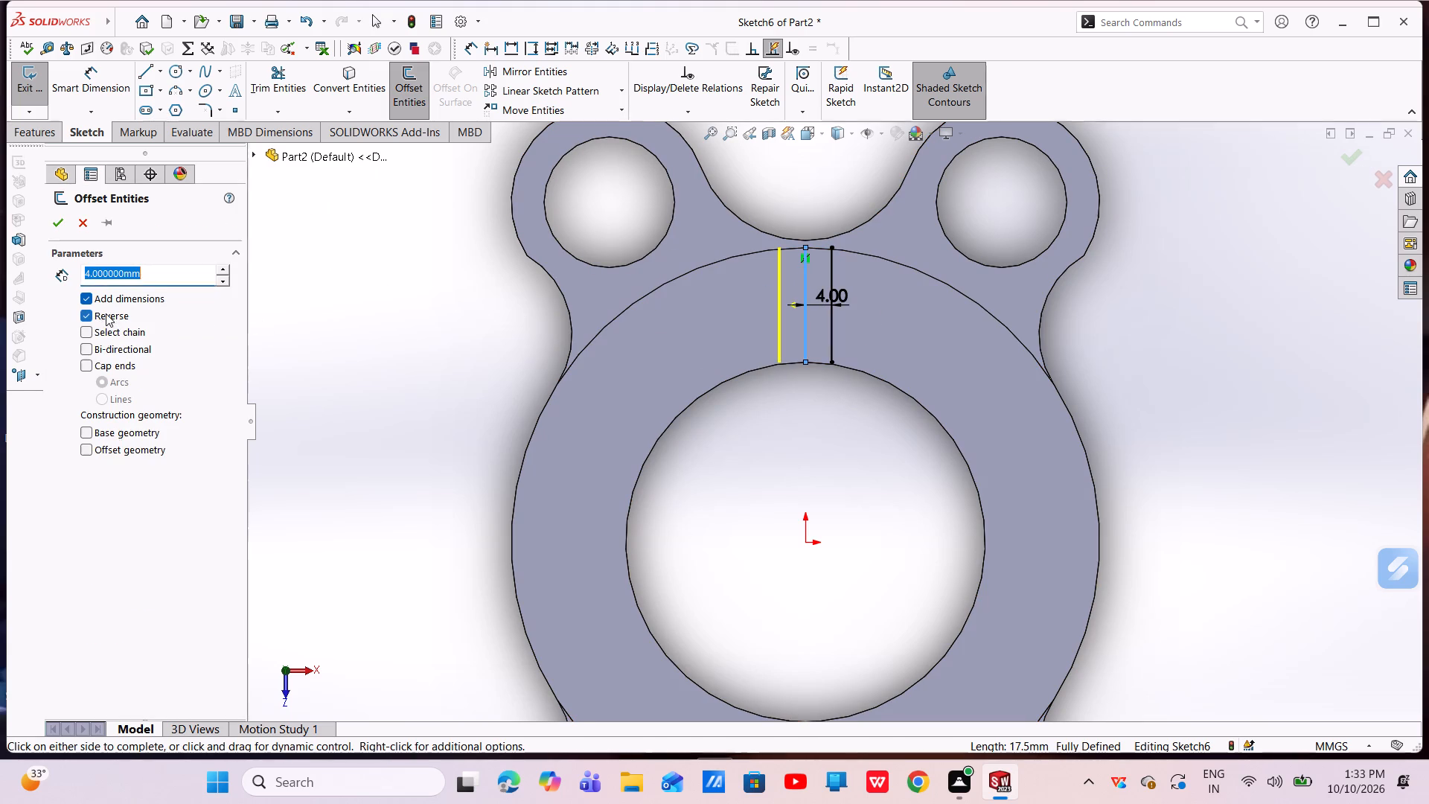
pyautogui.click(57, 217)
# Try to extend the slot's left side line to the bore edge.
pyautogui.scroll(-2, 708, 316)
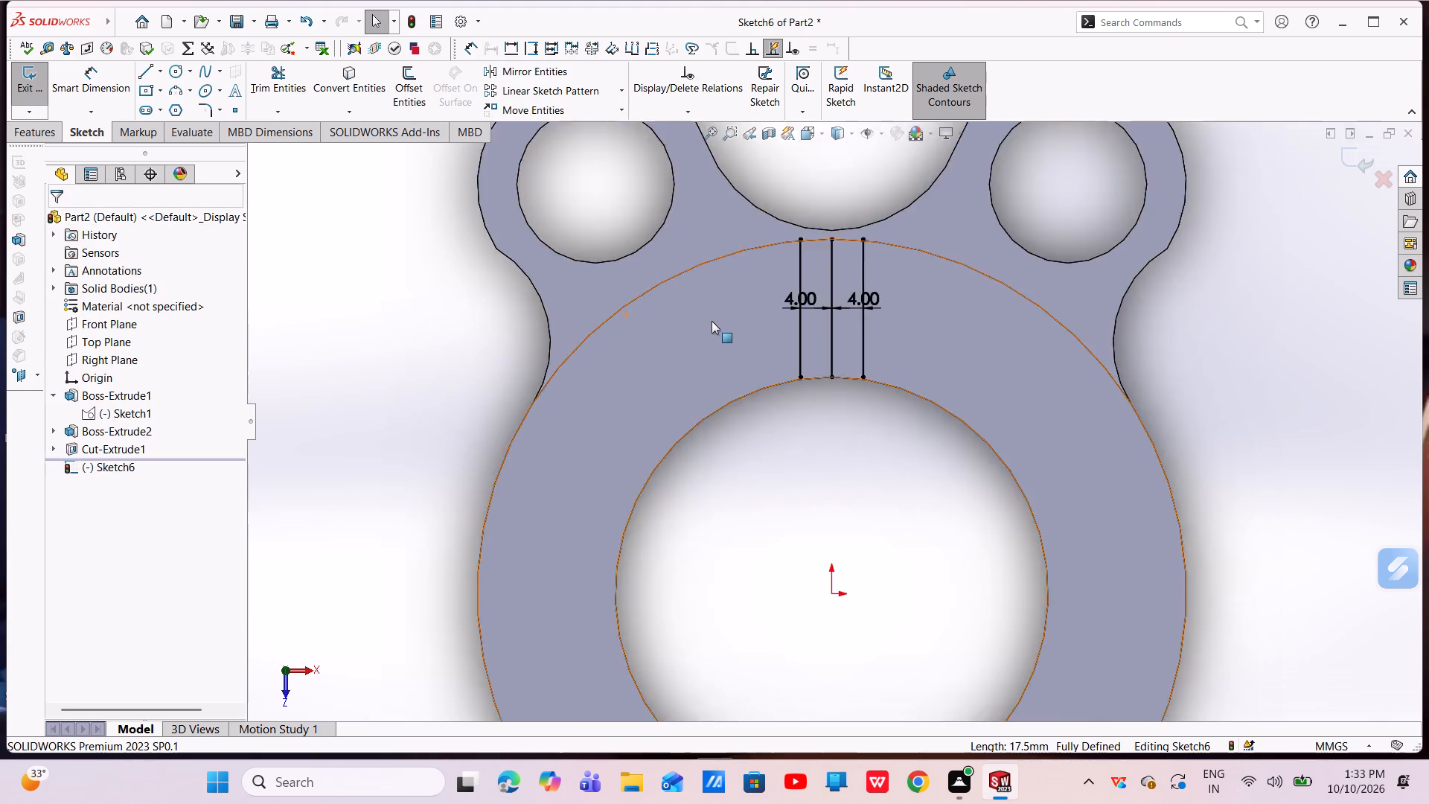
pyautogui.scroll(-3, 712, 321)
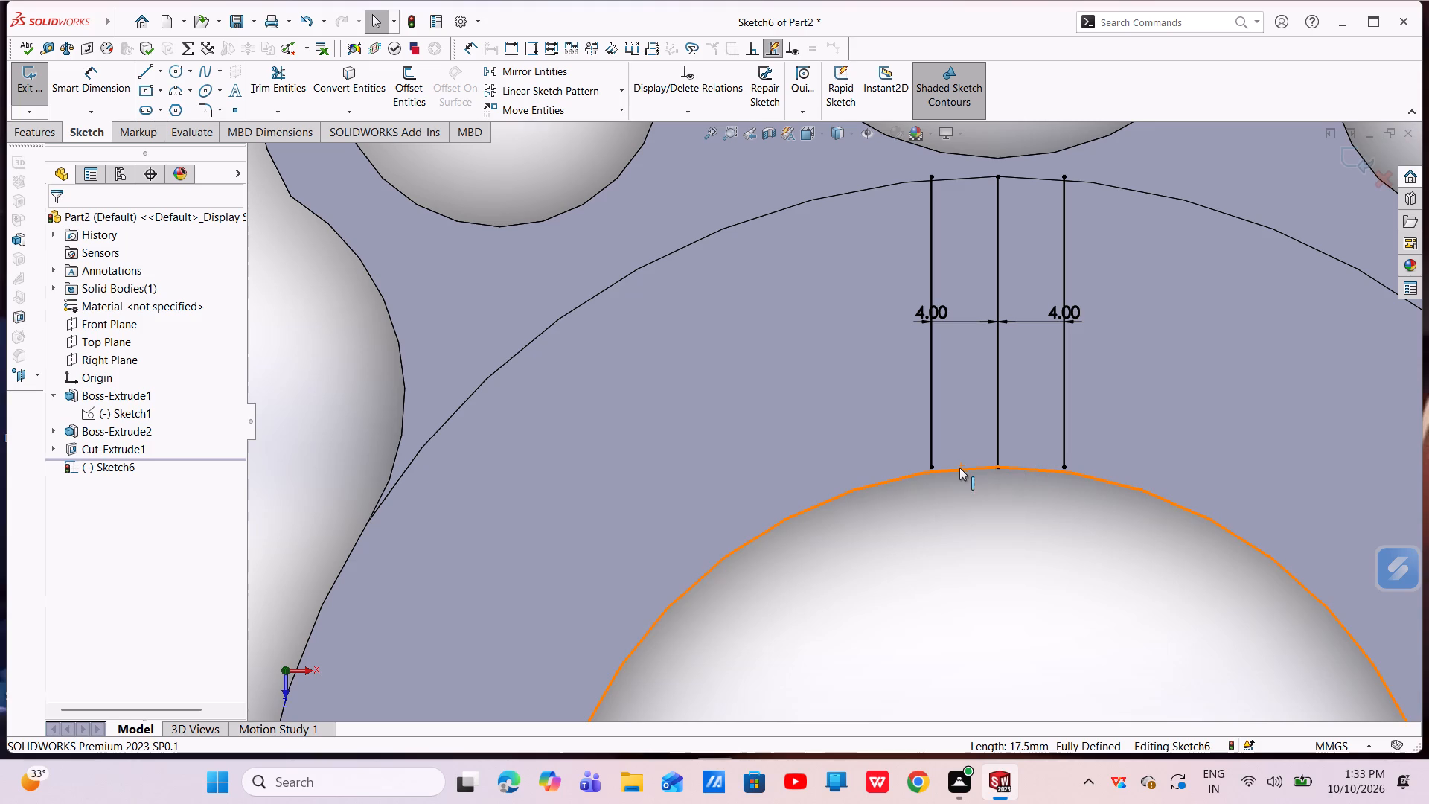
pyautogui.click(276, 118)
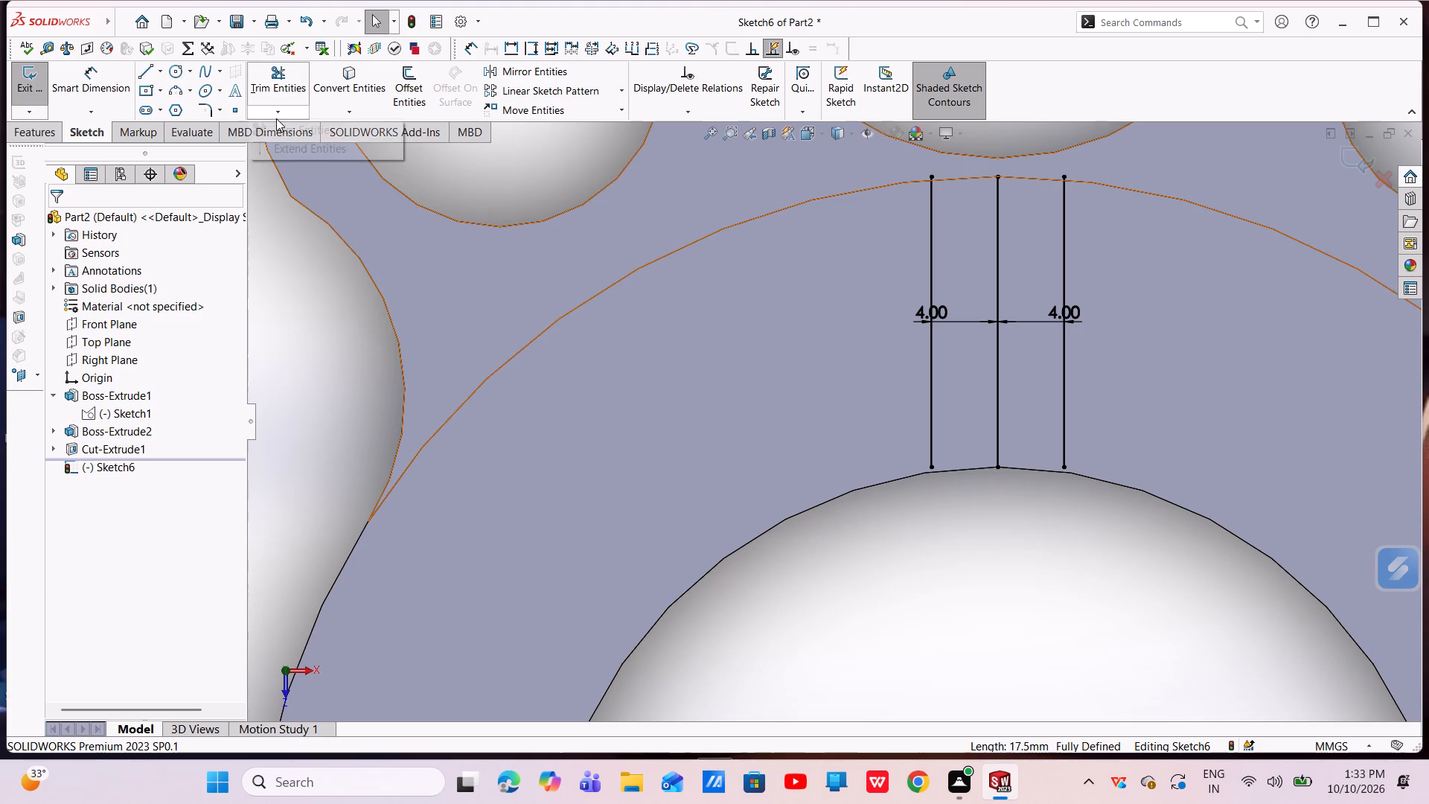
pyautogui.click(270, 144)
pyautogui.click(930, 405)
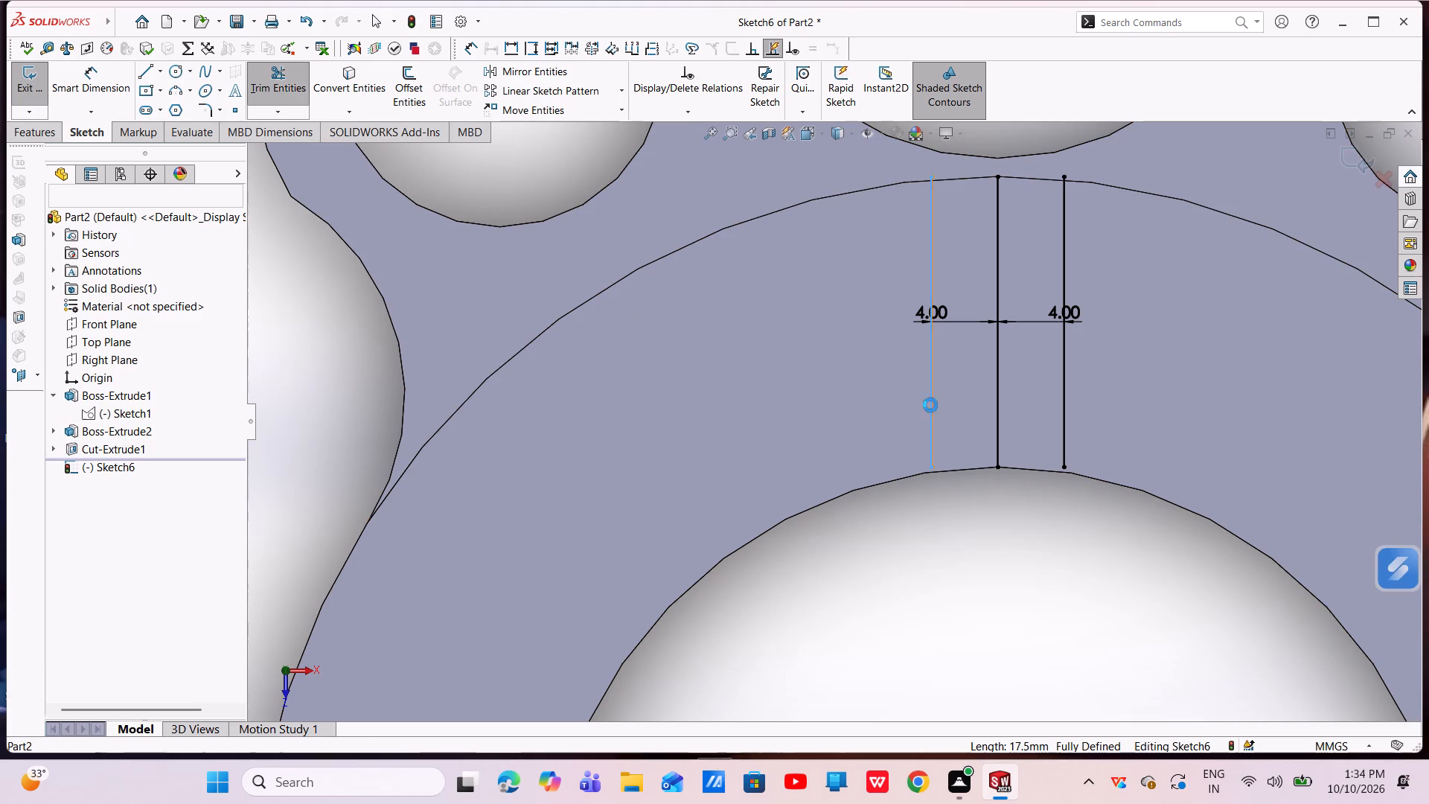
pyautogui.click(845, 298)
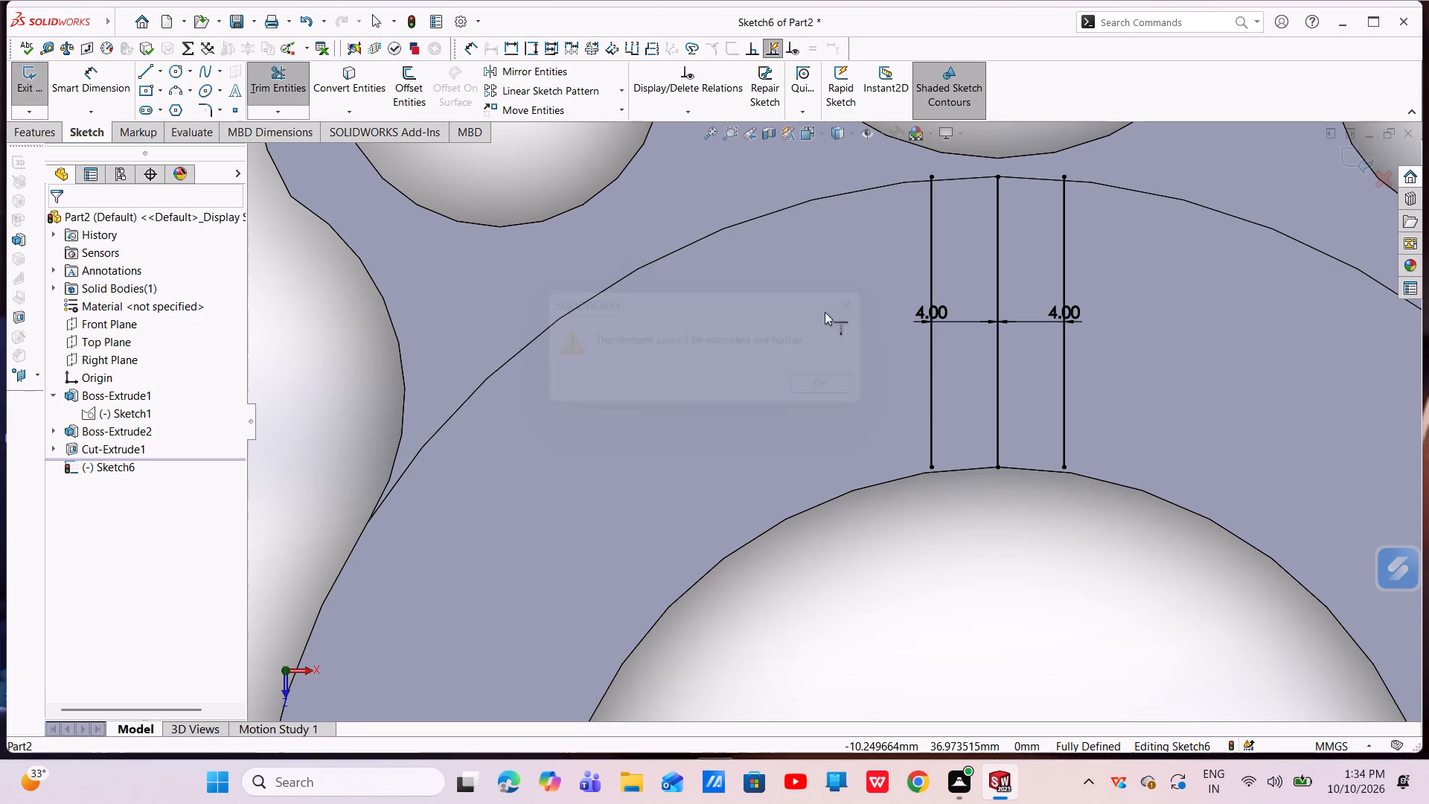
# Convert the 55 mm bore edge into a sketch circle.
pyautogui.scroll(4, 827, 382)
pyautogui.scroll(3, 930, 491)
pyautogui.scroll(-4, 926, 526)
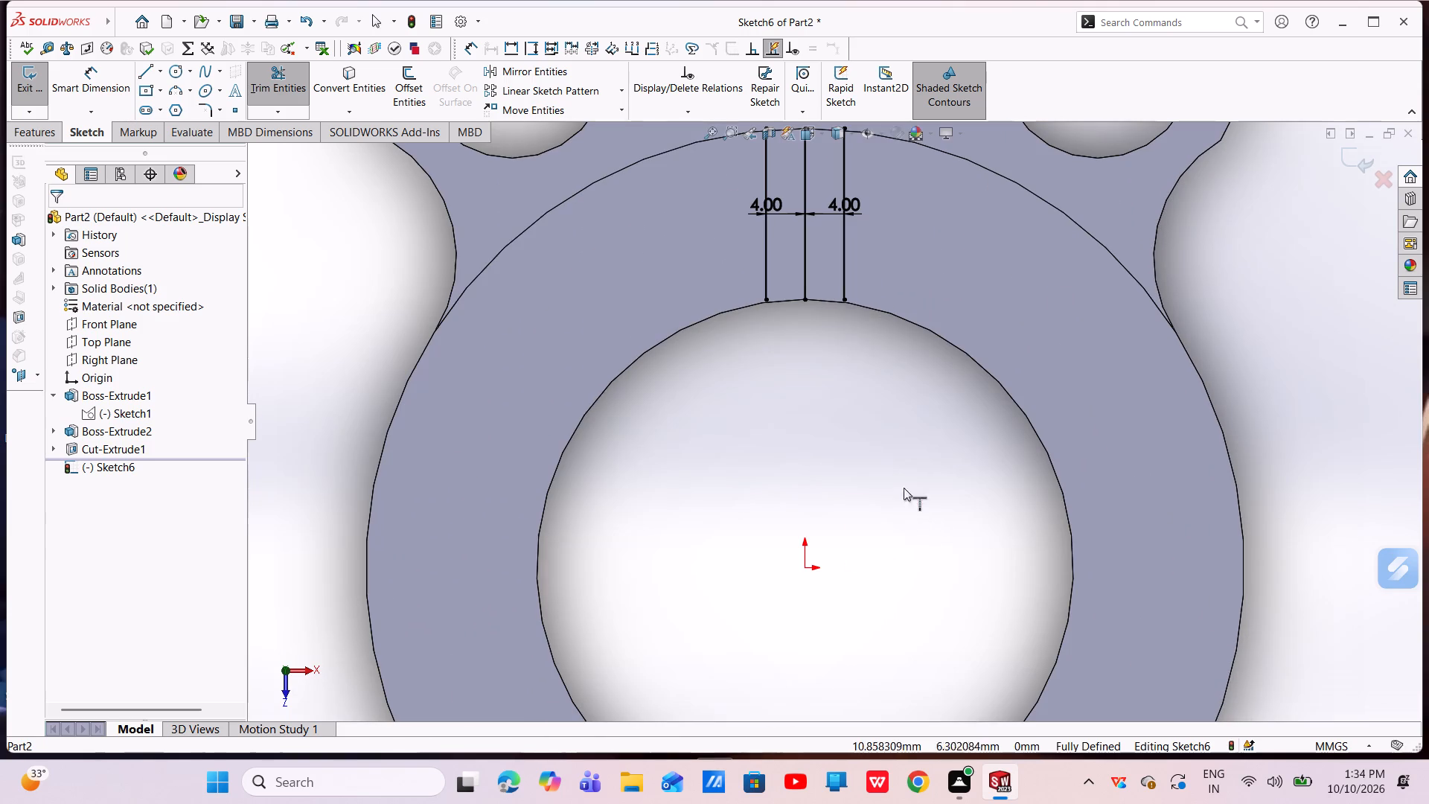
pyautogui.click(351, 84)
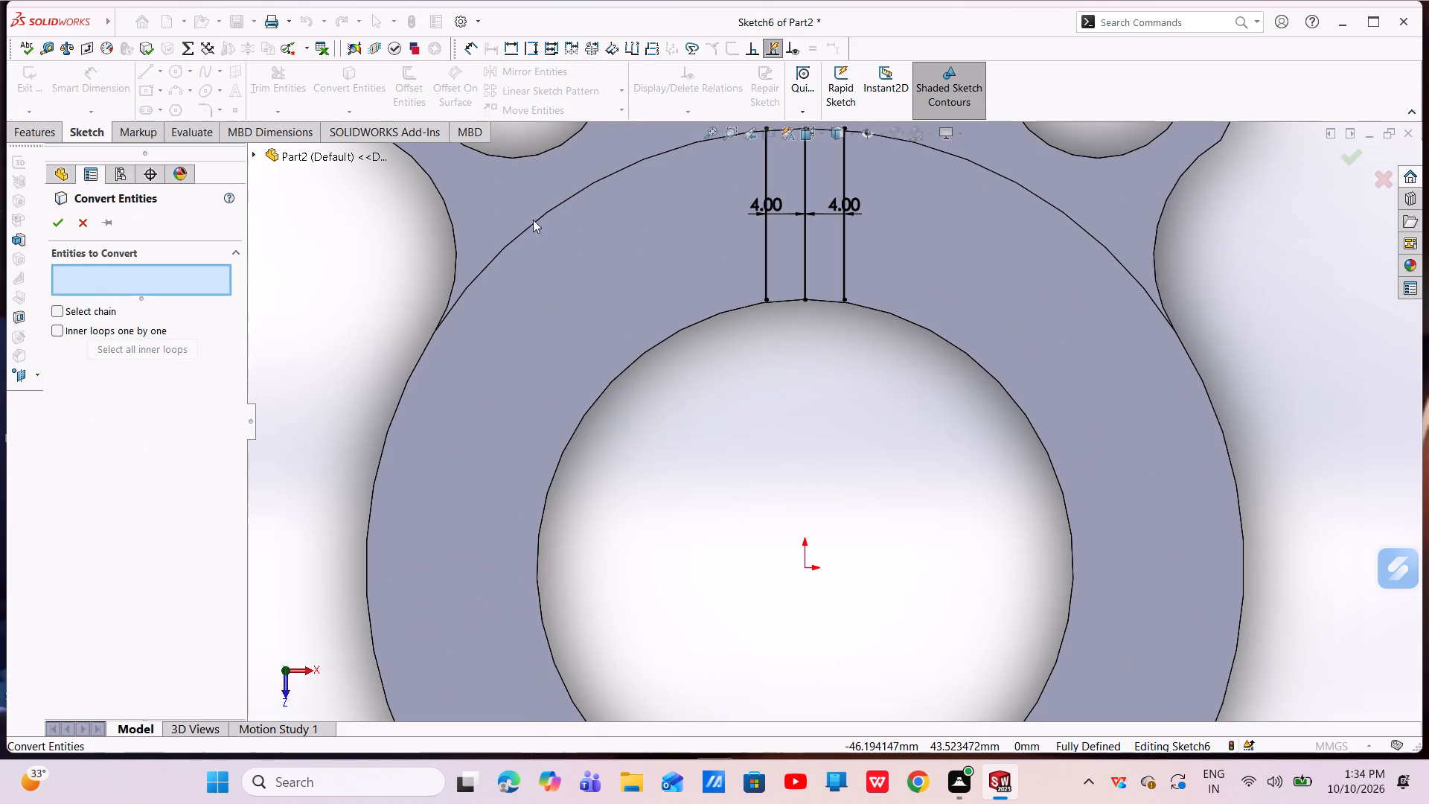
pyautogui.click(667, 336)
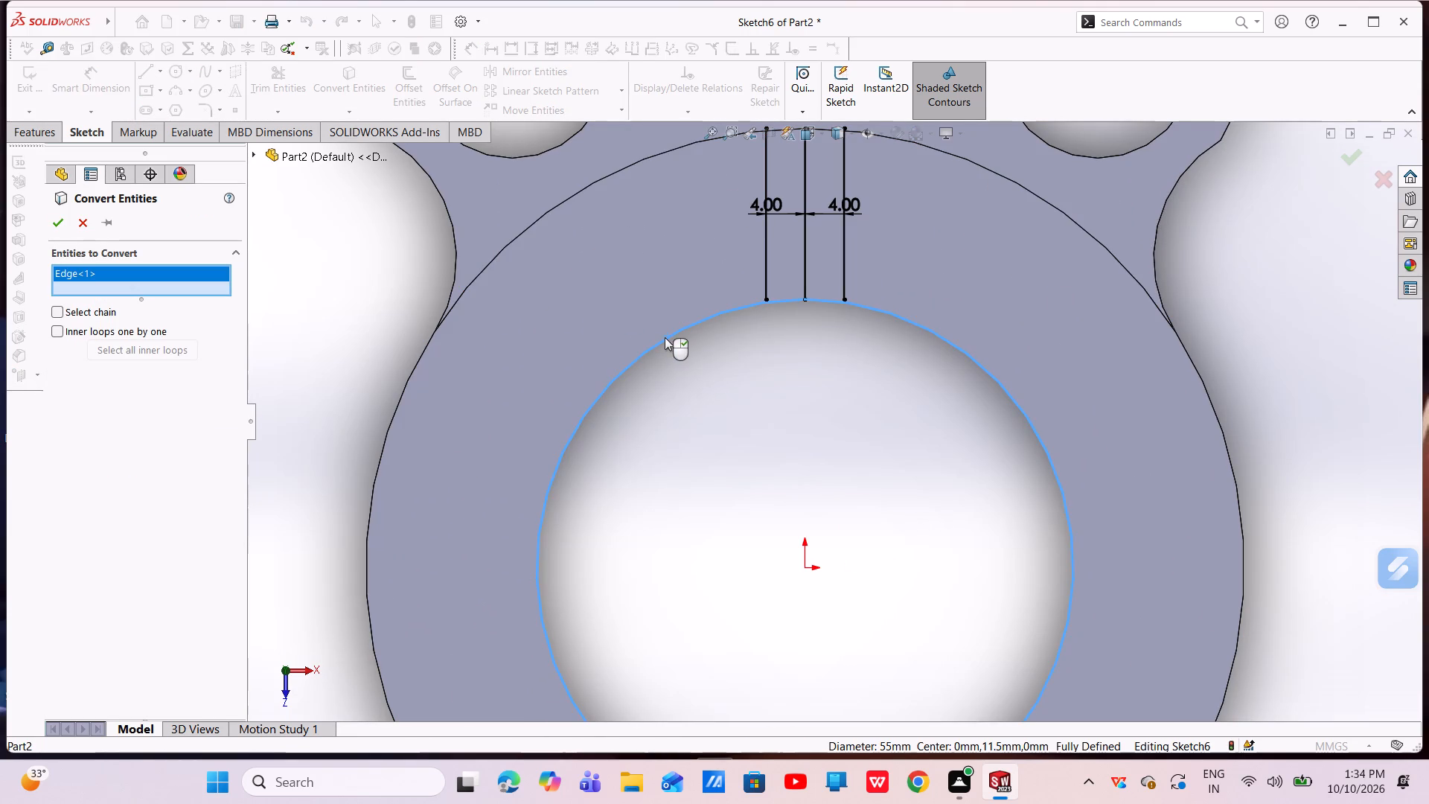
pyautogui.click(53, 230)
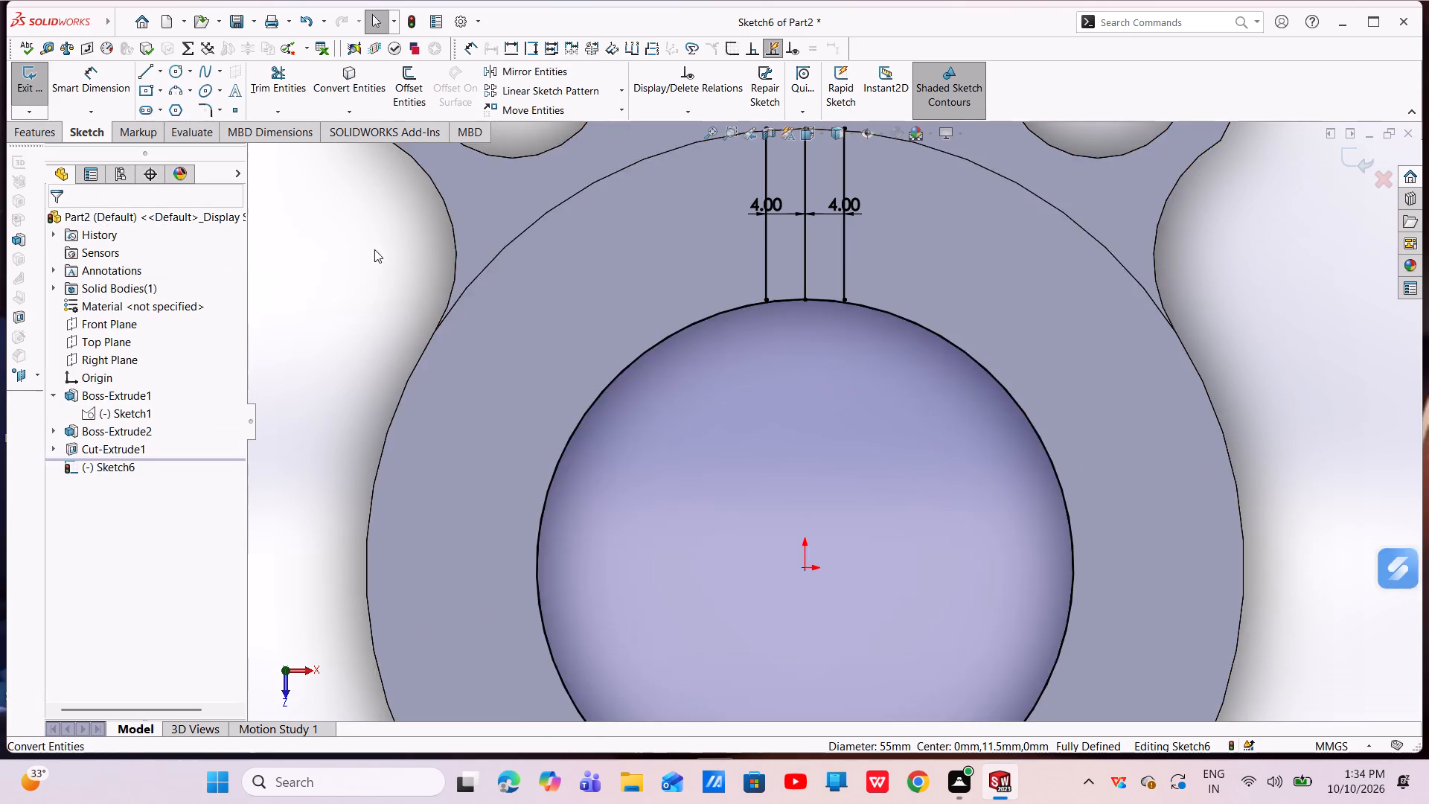
pyautogui.press('Escape')
# Extend the slot's two side lines to the converted bore circle and the middle line across the bore.
pyautogui.scroll(-5, 809, 275)
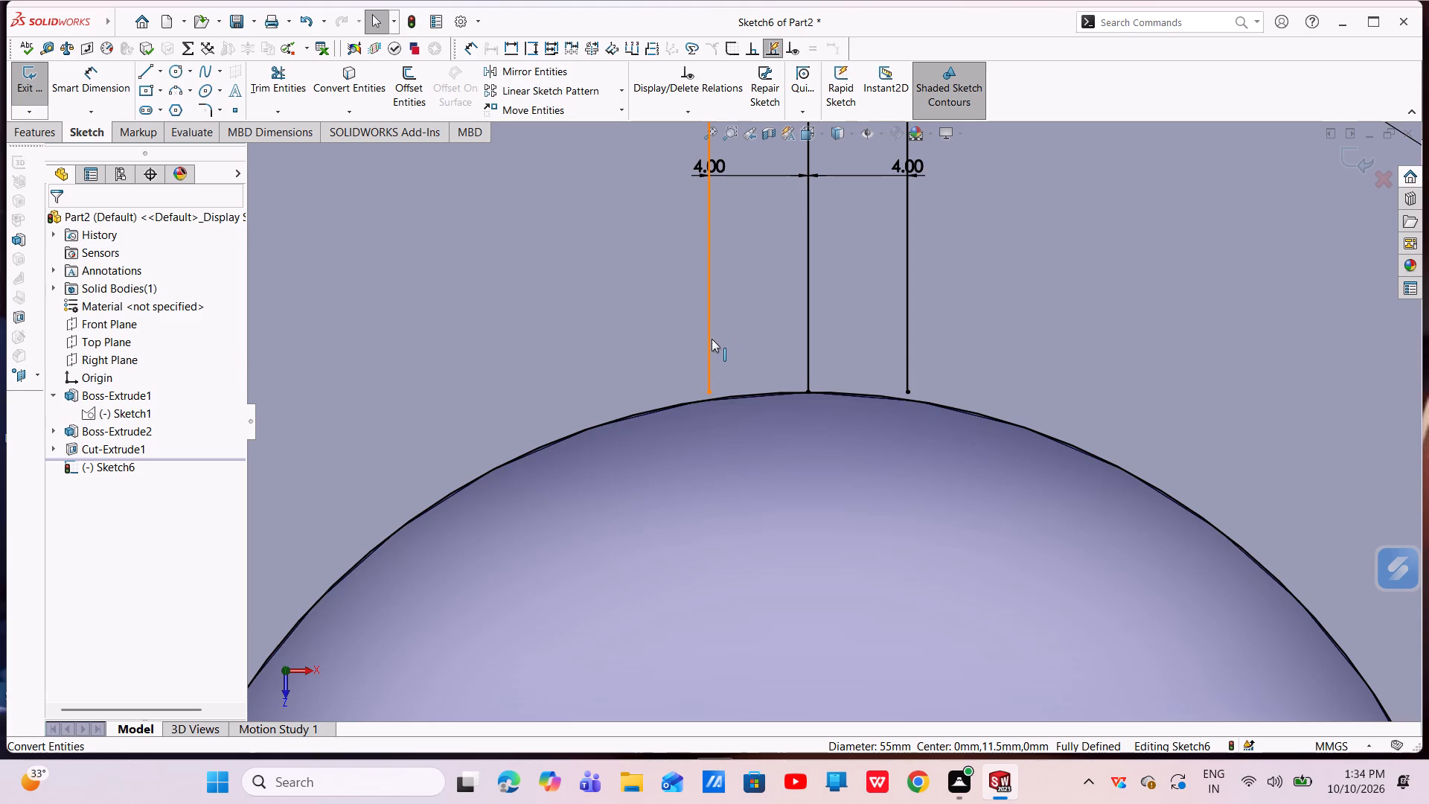
pyautogui.click(301, 112)
pyautogui.click(290, 140)
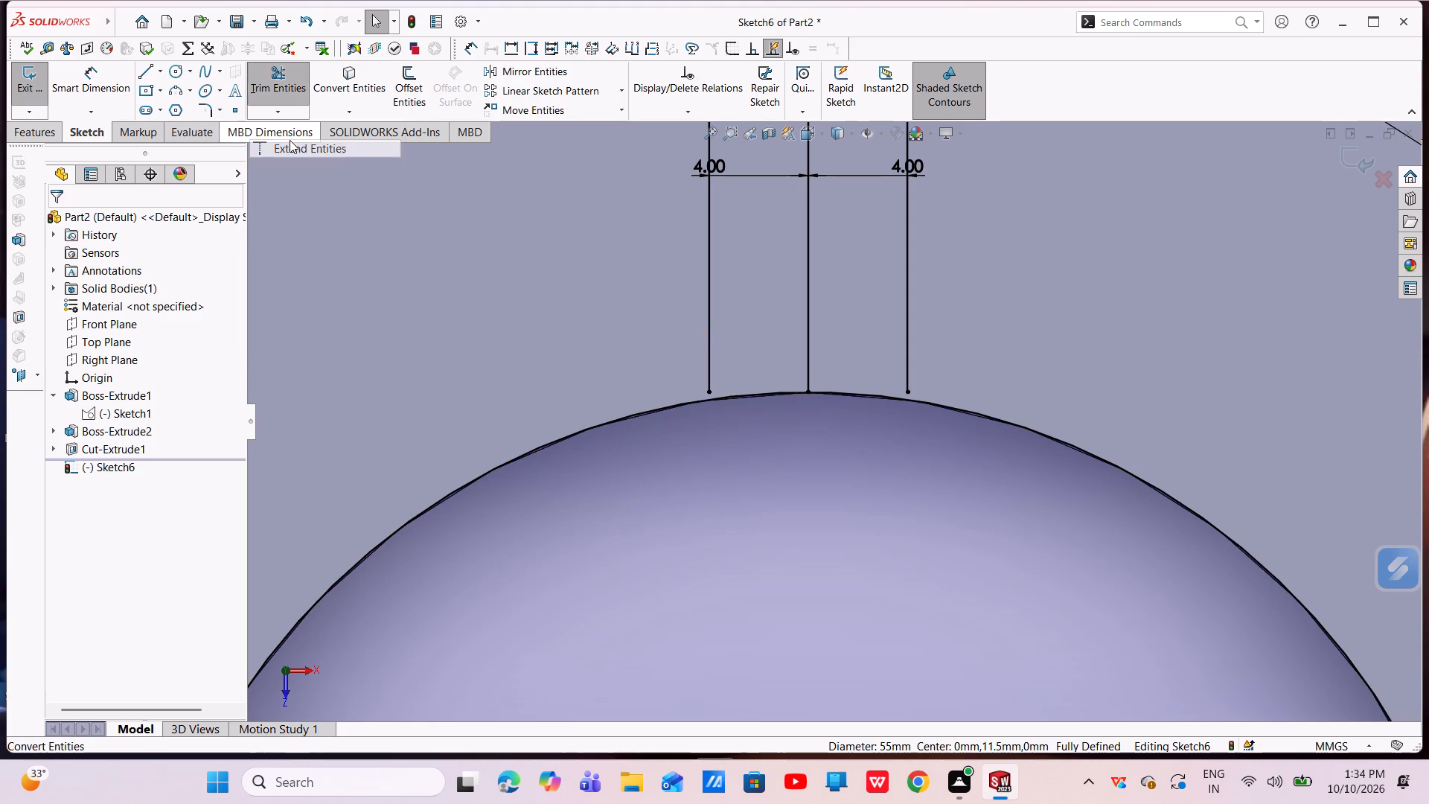
pyautogui.click(709, 333)
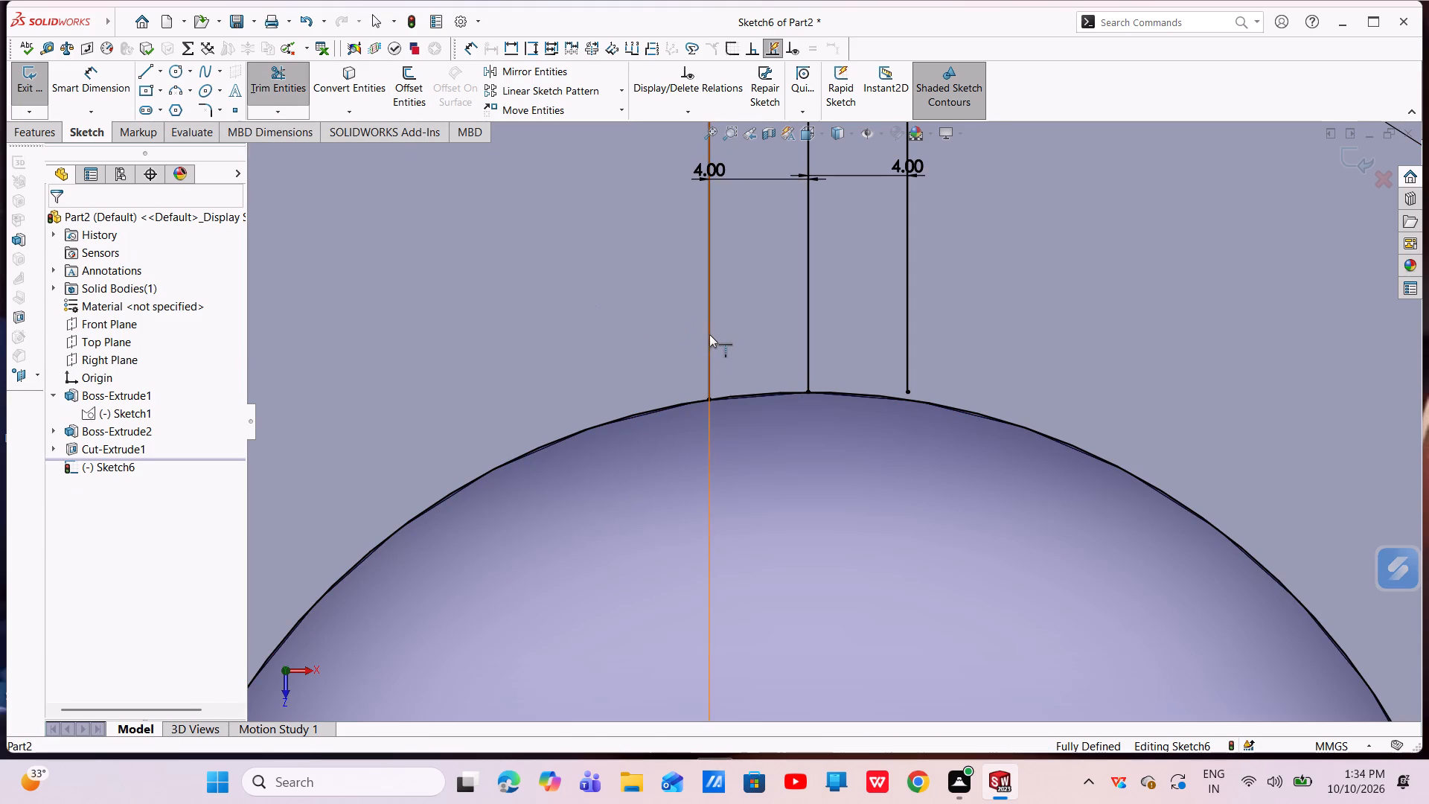
pyautogui.click(810, 319)
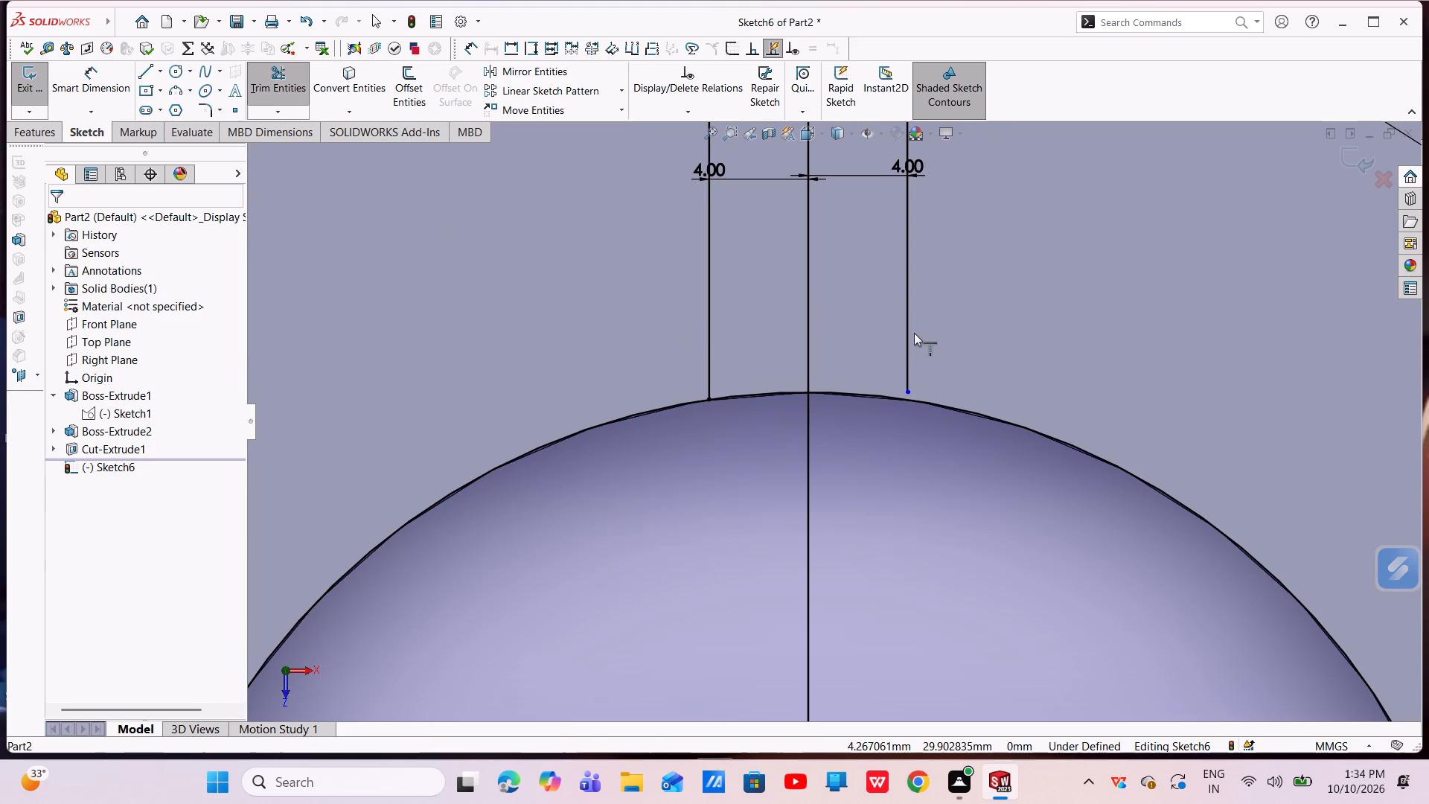
pyautogui.click(914, 333)
pyautogui.click(909, 353)
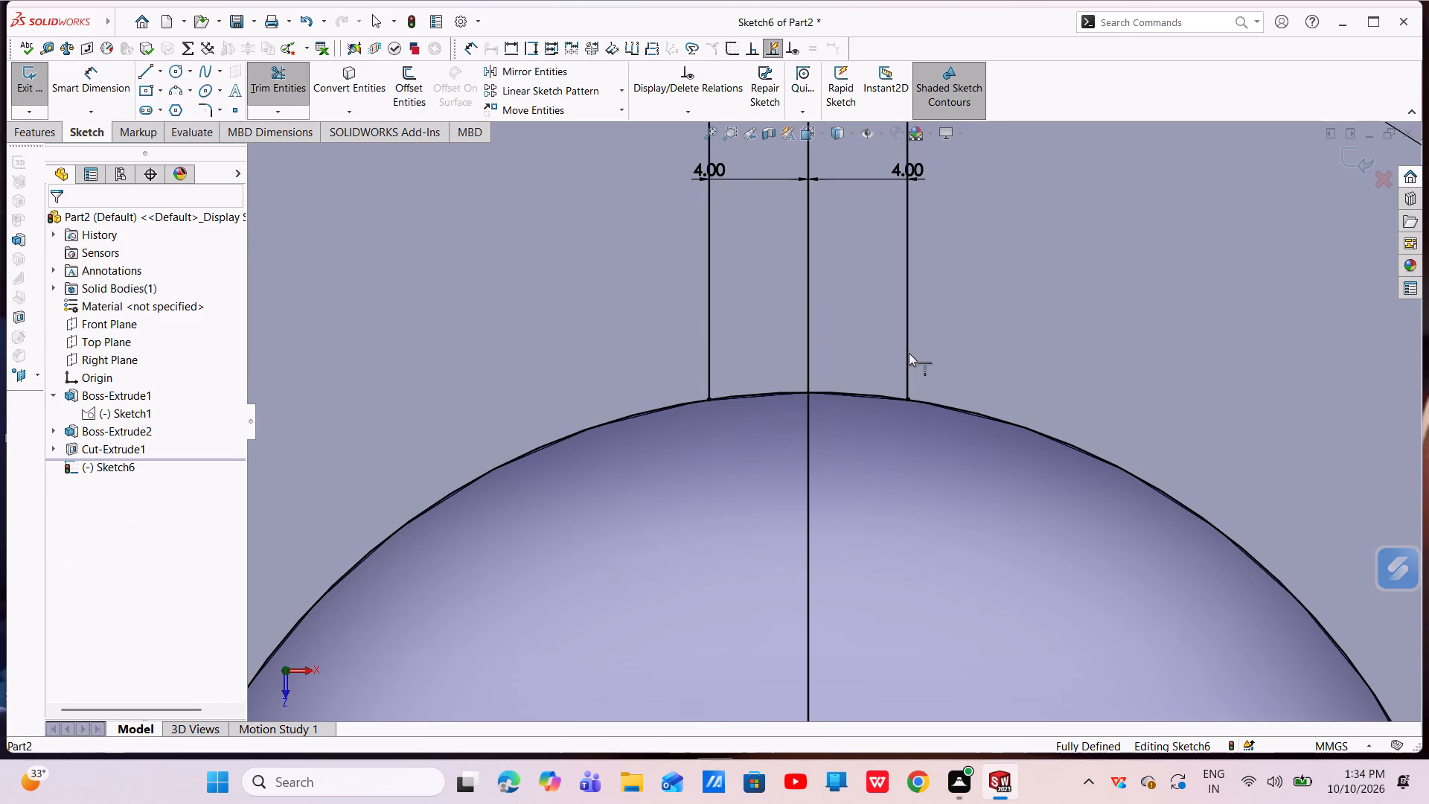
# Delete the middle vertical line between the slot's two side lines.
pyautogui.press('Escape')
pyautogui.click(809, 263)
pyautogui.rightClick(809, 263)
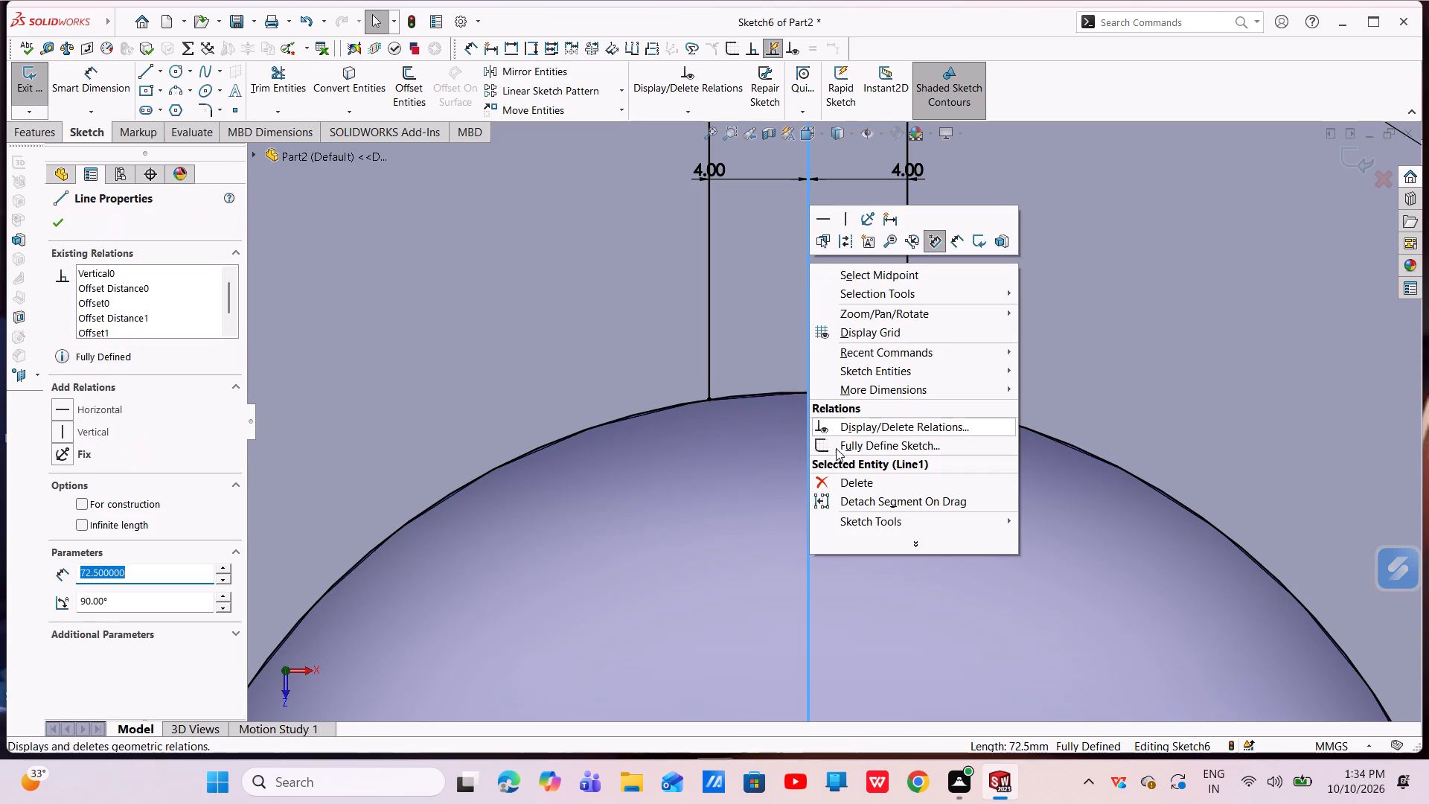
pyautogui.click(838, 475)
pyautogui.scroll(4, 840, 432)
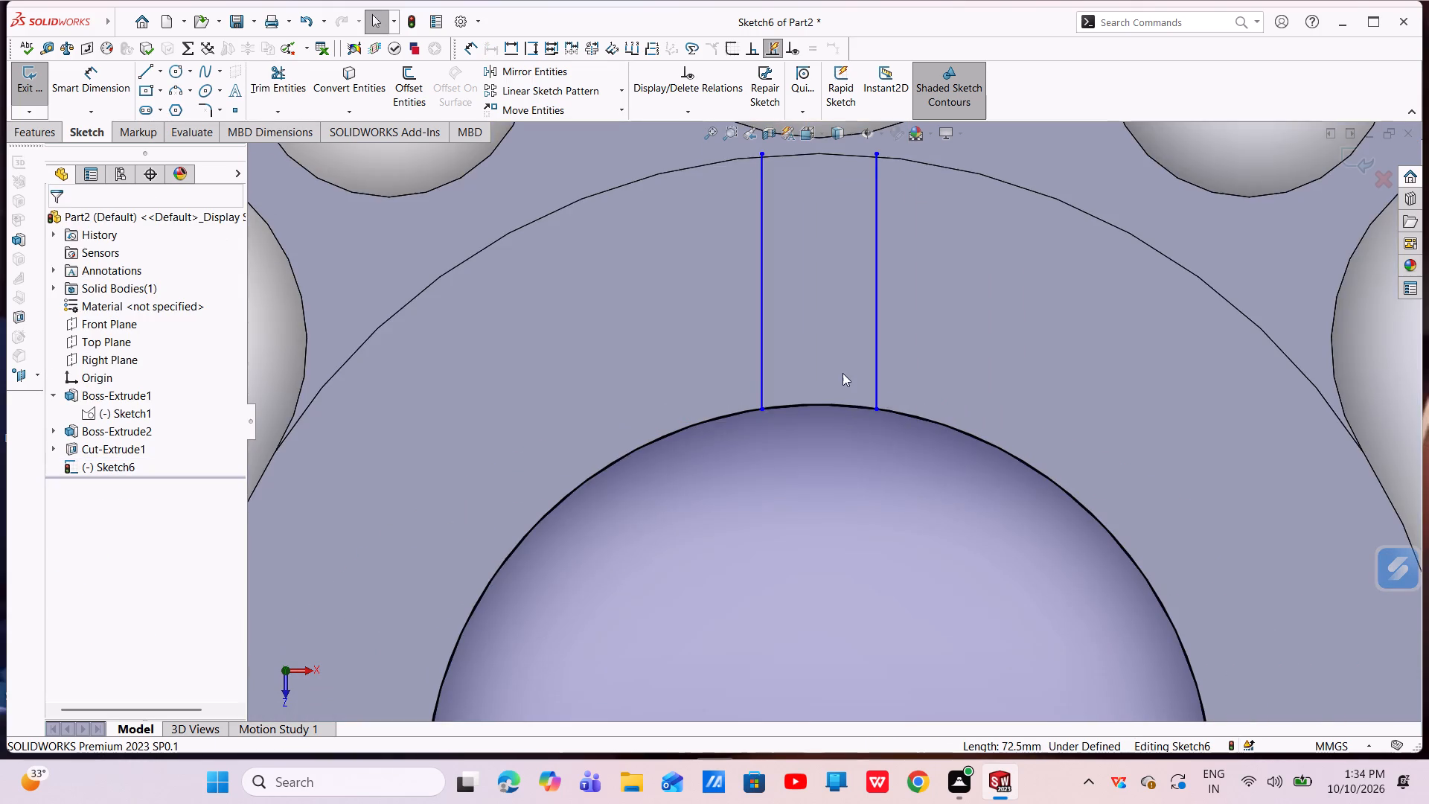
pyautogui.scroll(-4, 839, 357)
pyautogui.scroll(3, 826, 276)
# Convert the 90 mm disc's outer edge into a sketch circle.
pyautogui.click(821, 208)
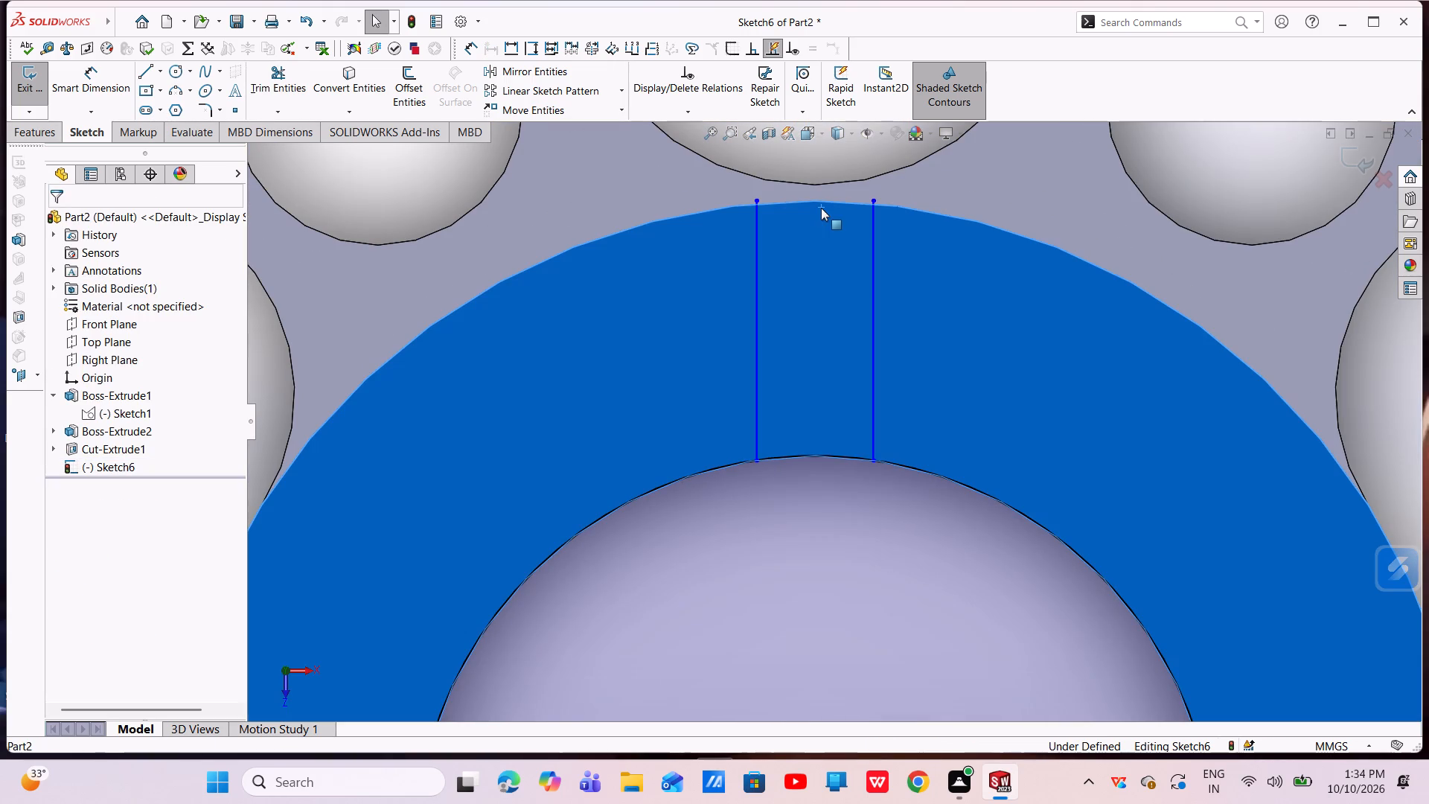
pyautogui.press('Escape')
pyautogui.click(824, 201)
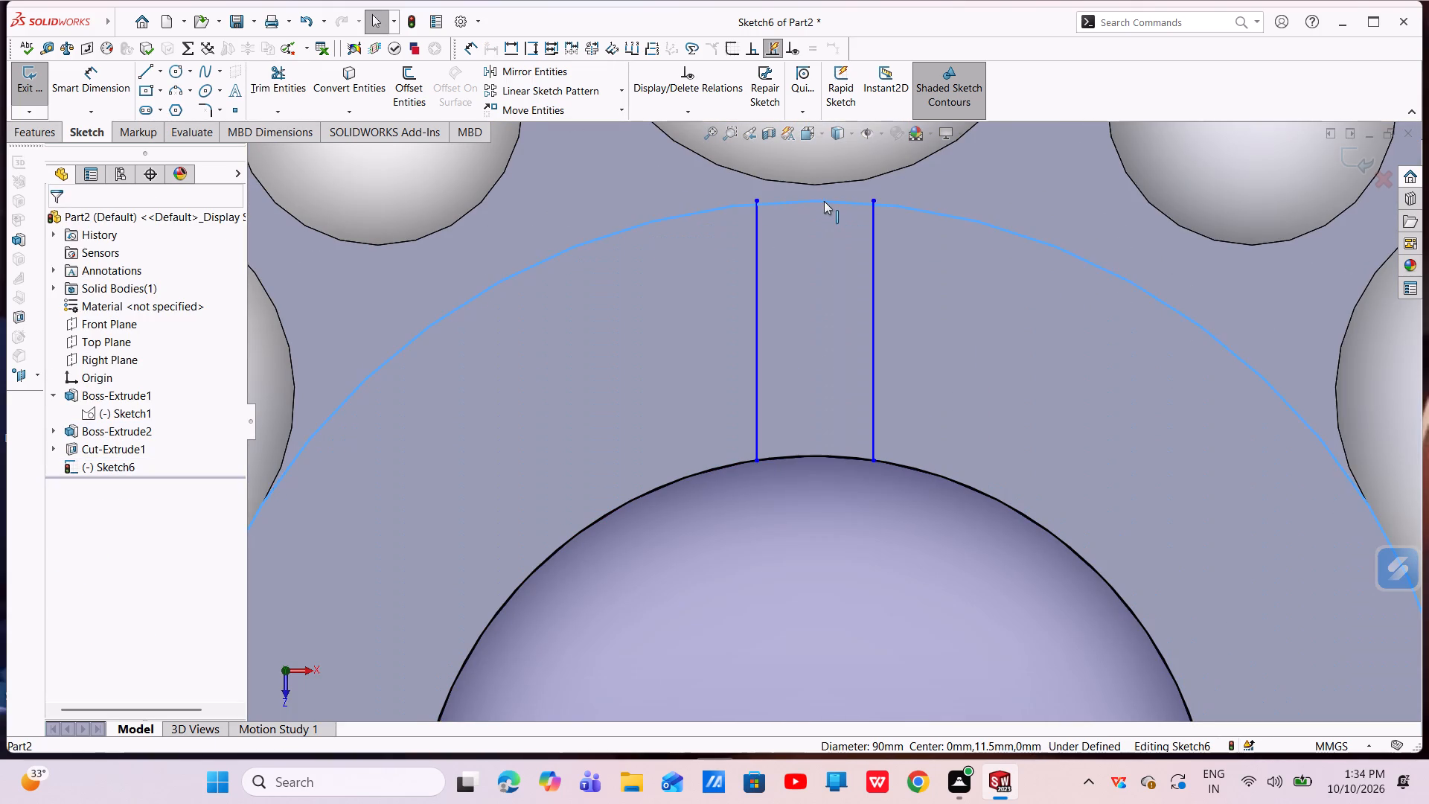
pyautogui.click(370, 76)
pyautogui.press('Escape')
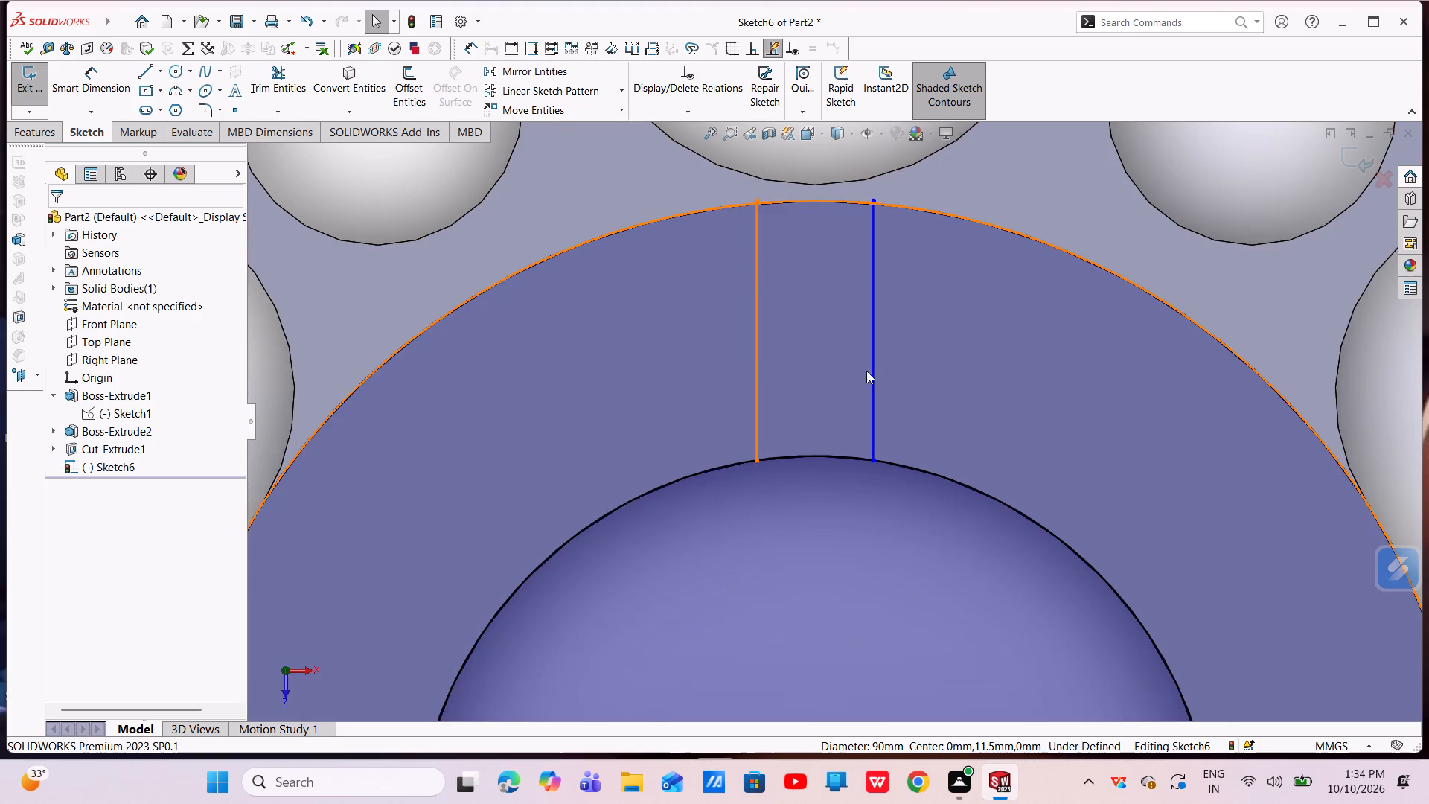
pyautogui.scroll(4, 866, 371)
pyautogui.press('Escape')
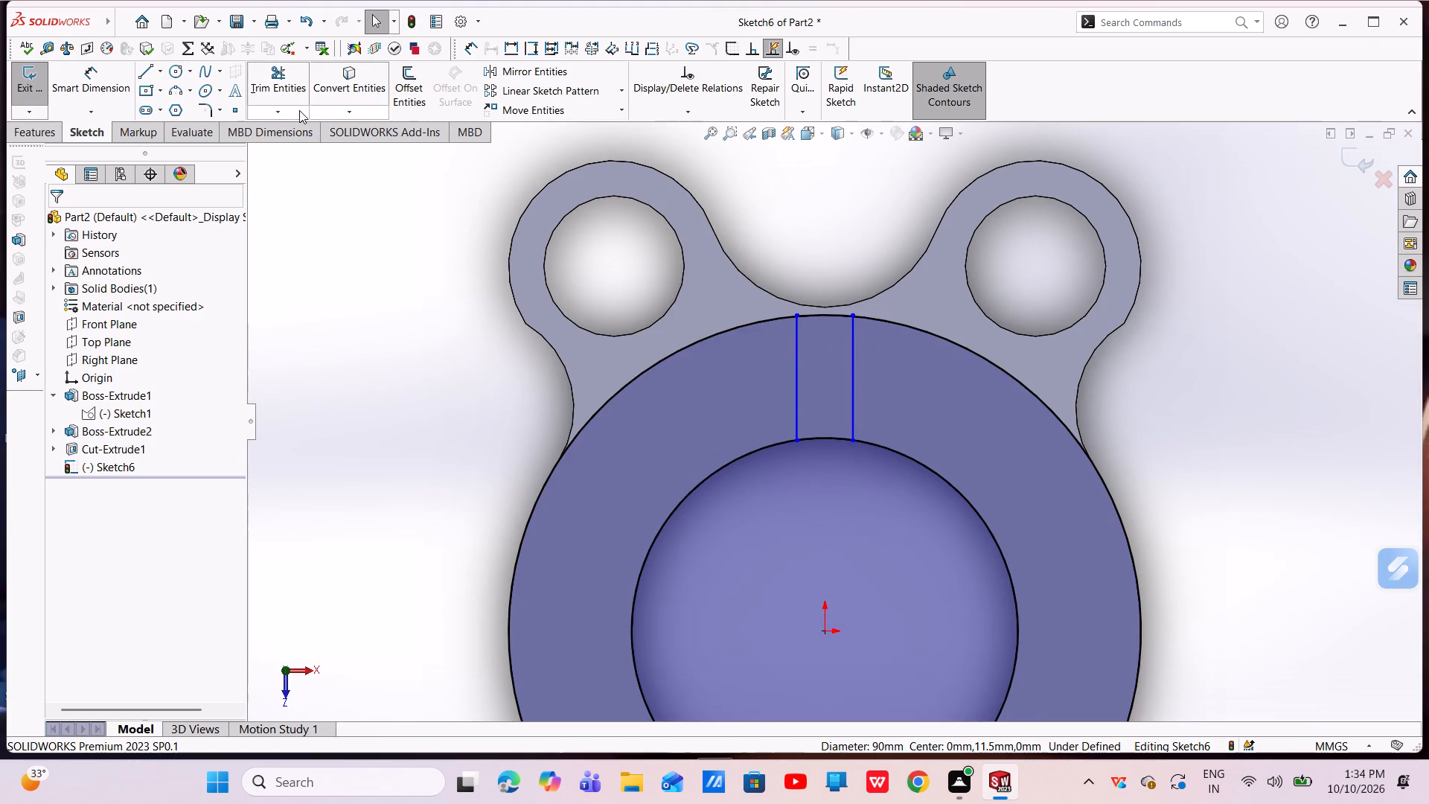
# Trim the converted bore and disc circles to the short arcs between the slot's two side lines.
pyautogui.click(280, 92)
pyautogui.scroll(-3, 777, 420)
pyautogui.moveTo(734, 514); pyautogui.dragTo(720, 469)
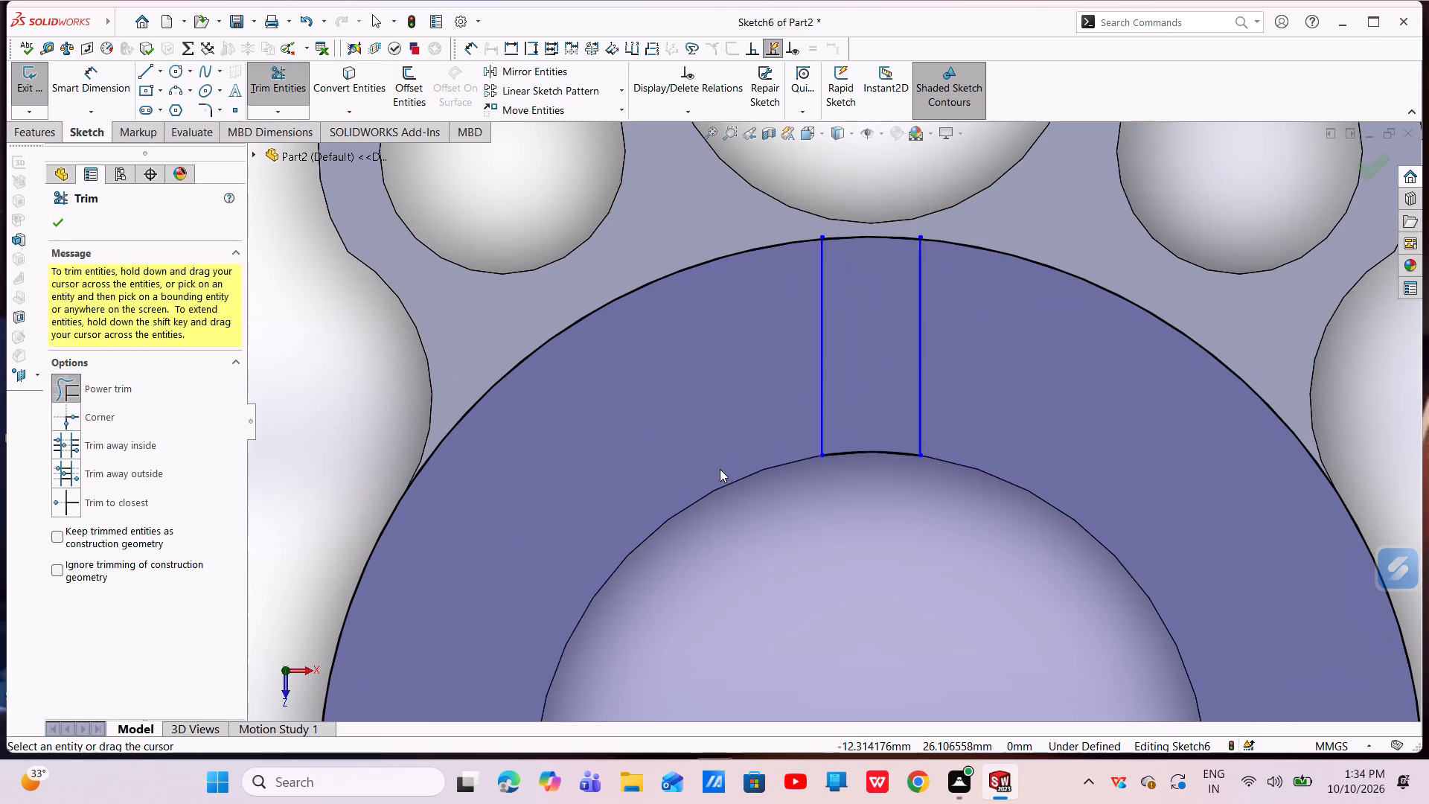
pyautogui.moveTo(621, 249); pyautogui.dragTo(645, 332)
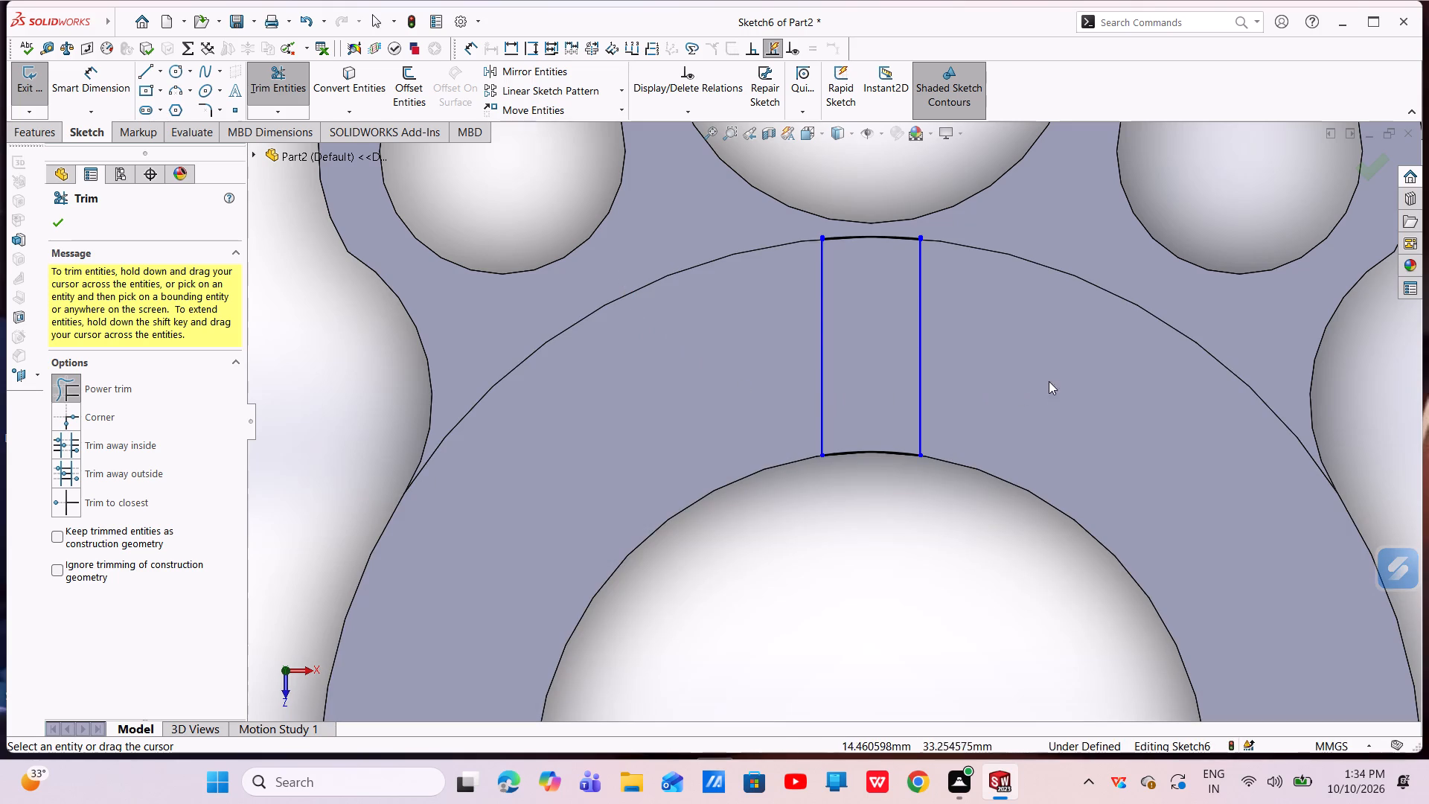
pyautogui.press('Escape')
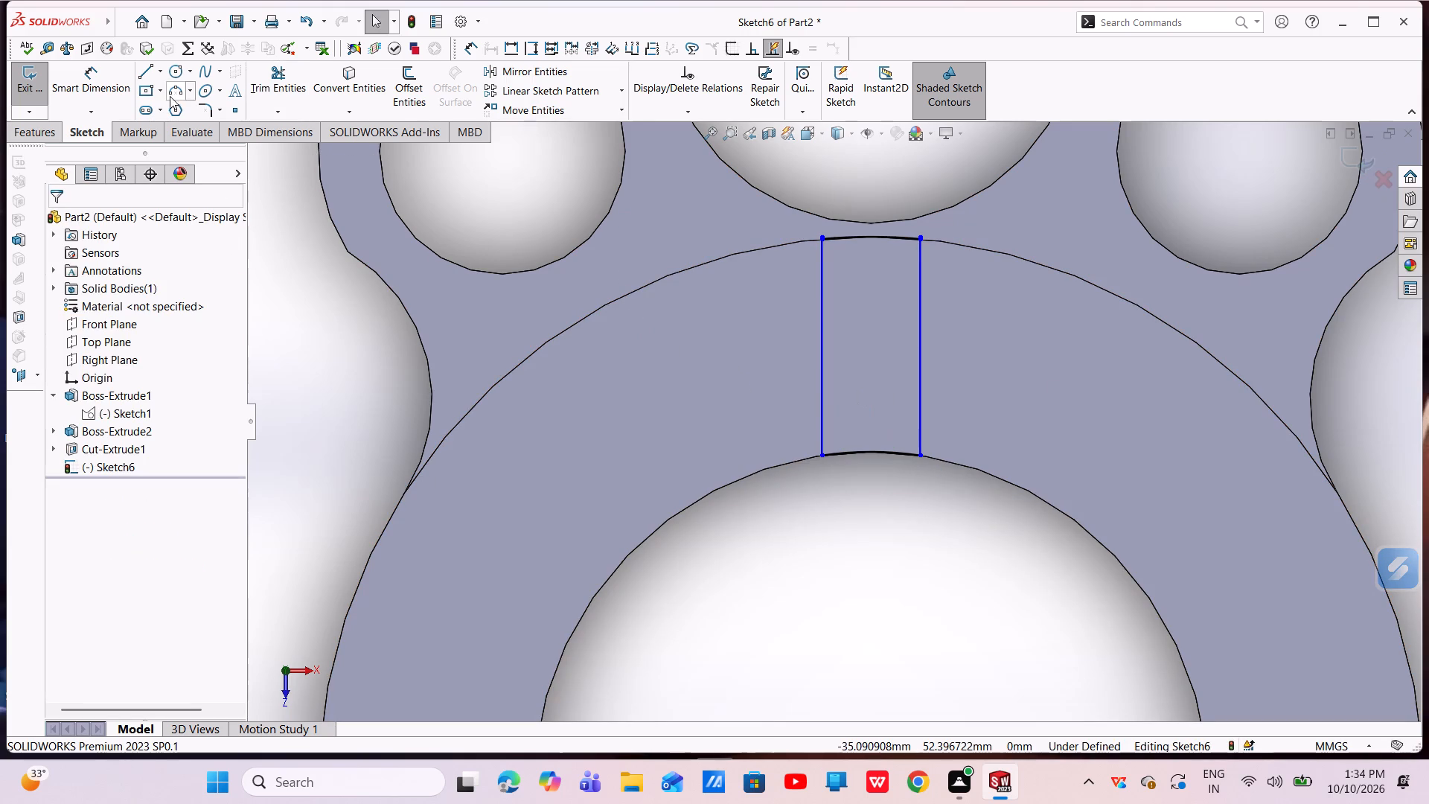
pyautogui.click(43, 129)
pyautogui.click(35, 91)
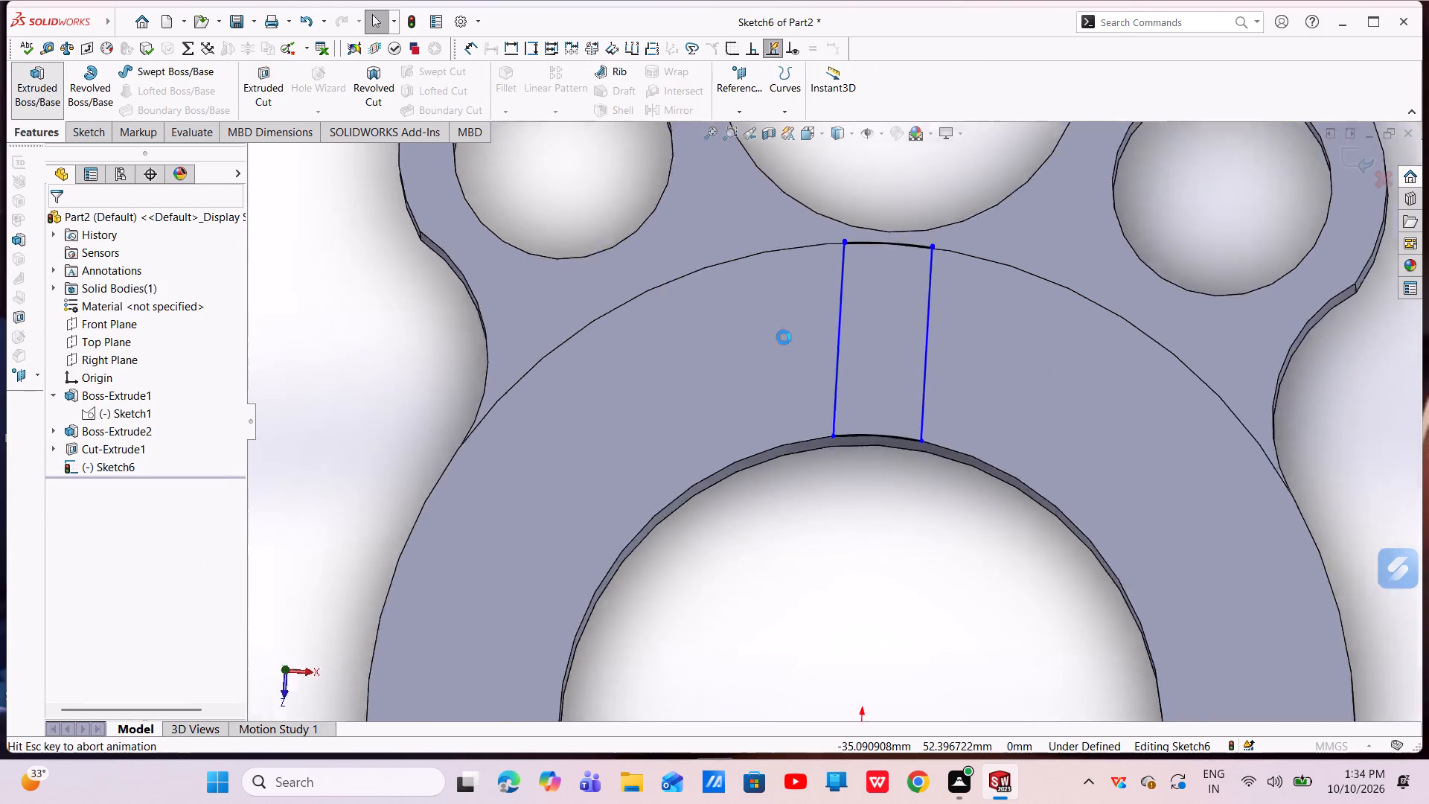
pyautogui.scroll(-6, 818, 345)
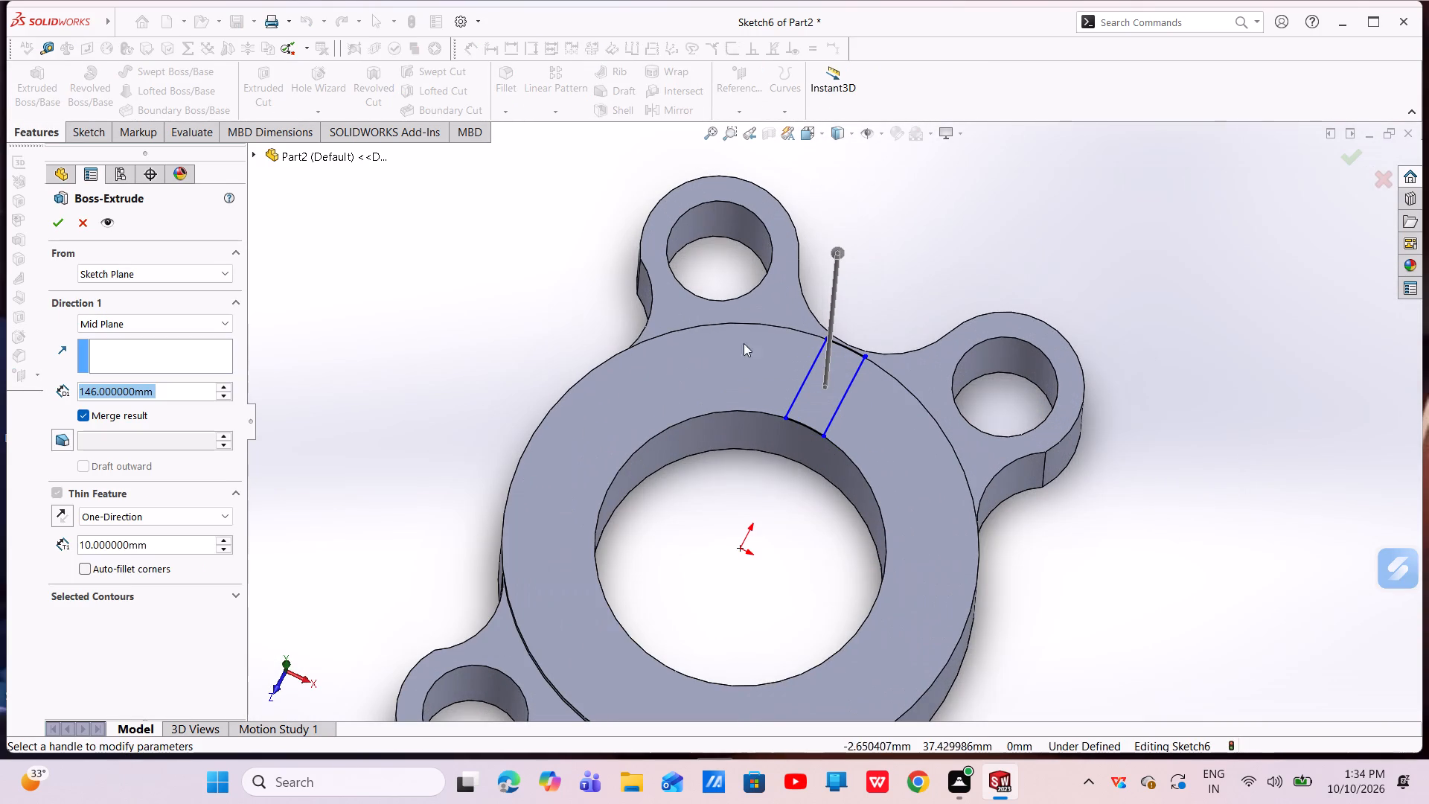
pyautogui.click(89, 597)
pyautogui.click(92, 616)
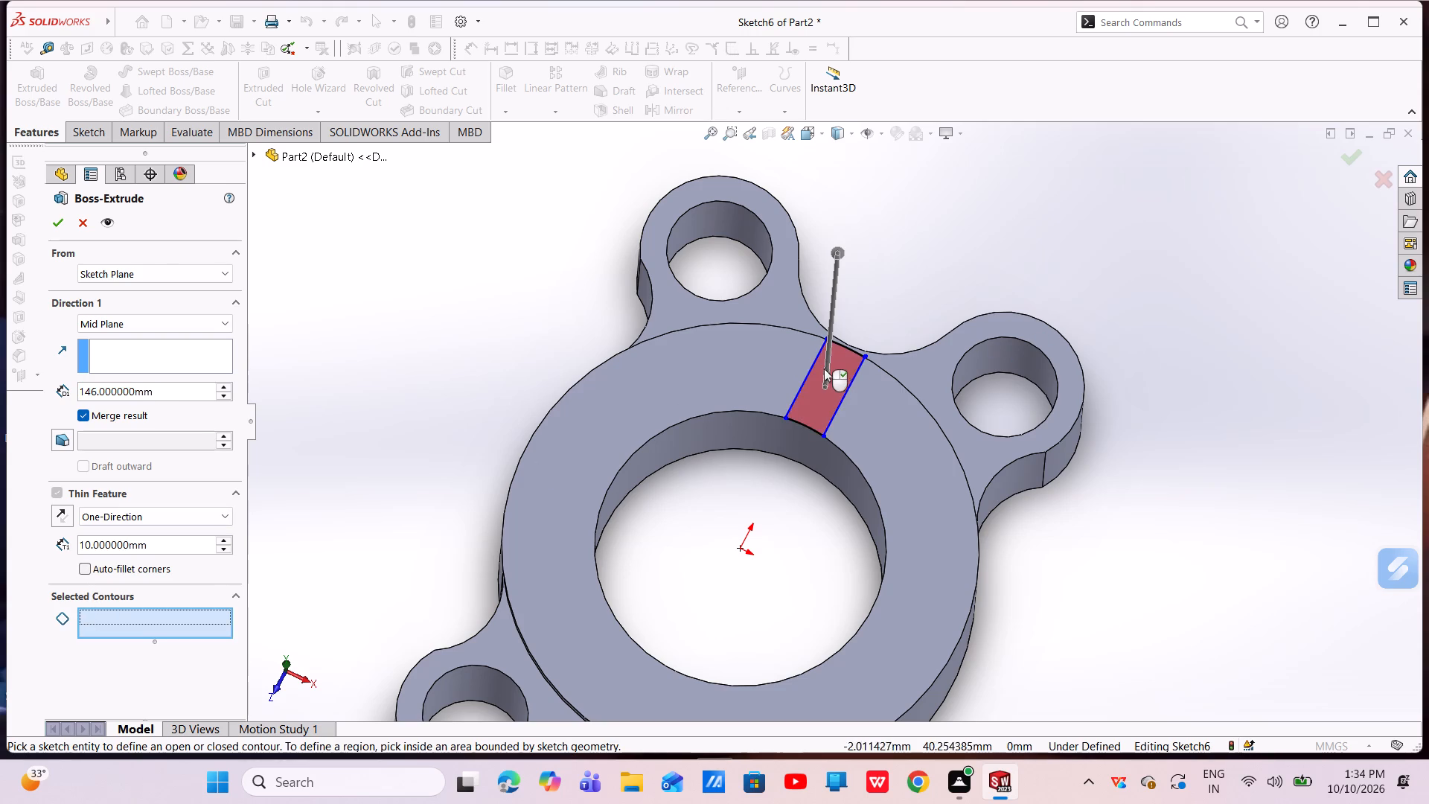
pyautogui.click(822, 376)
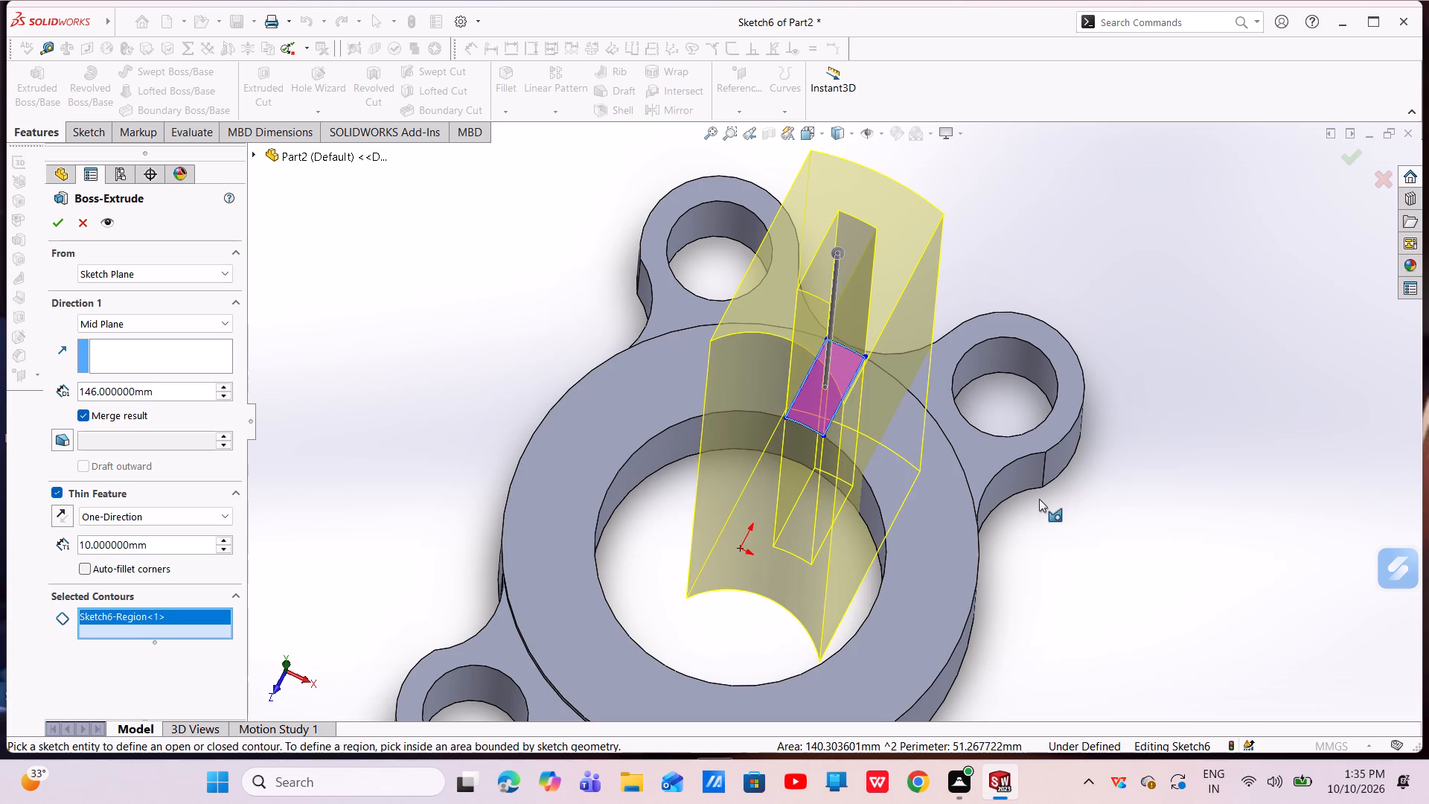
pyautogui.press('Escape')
# Undo all of the slot sketch work until the sketch is gone from the part.
pyautogui.hotkey('ctrl', 'z')
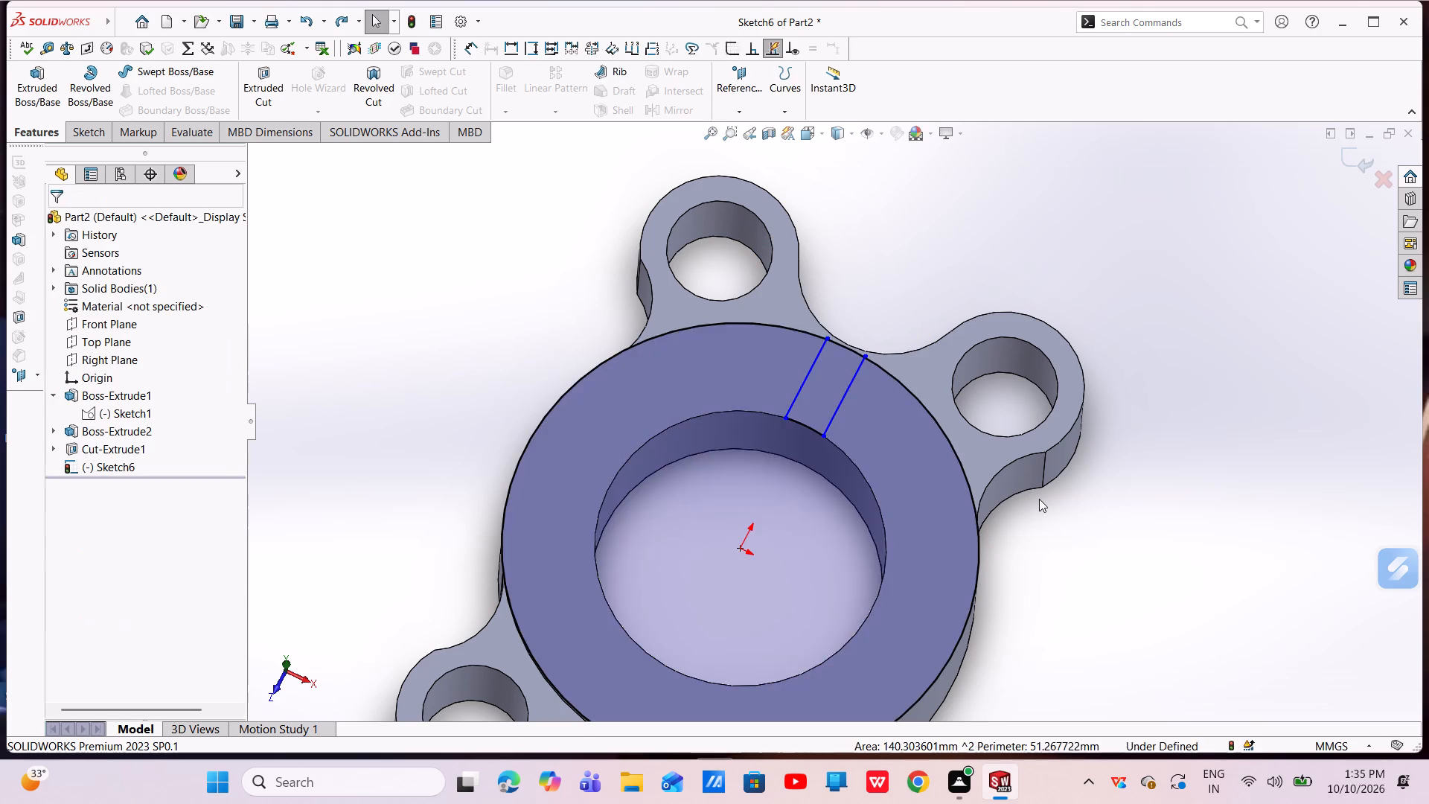
pyautogui.hotkey('ctrl', 'z')
pyautogui.hotkey('ctrl', 'z')
pyautogui.hotkey('ctrl', 'z')
pyautogui.hotkey('ctrl', 'z')
pyautogui.hotkey('ctrl', 'z')
pyautogui.hotkey('ctrl', 'z')
pyautogui.hotkey('ctrl', 'z')
pyautogui.hotkey('ctrl', 'z')
pyautogui.hotkey('ctrl', 'z')
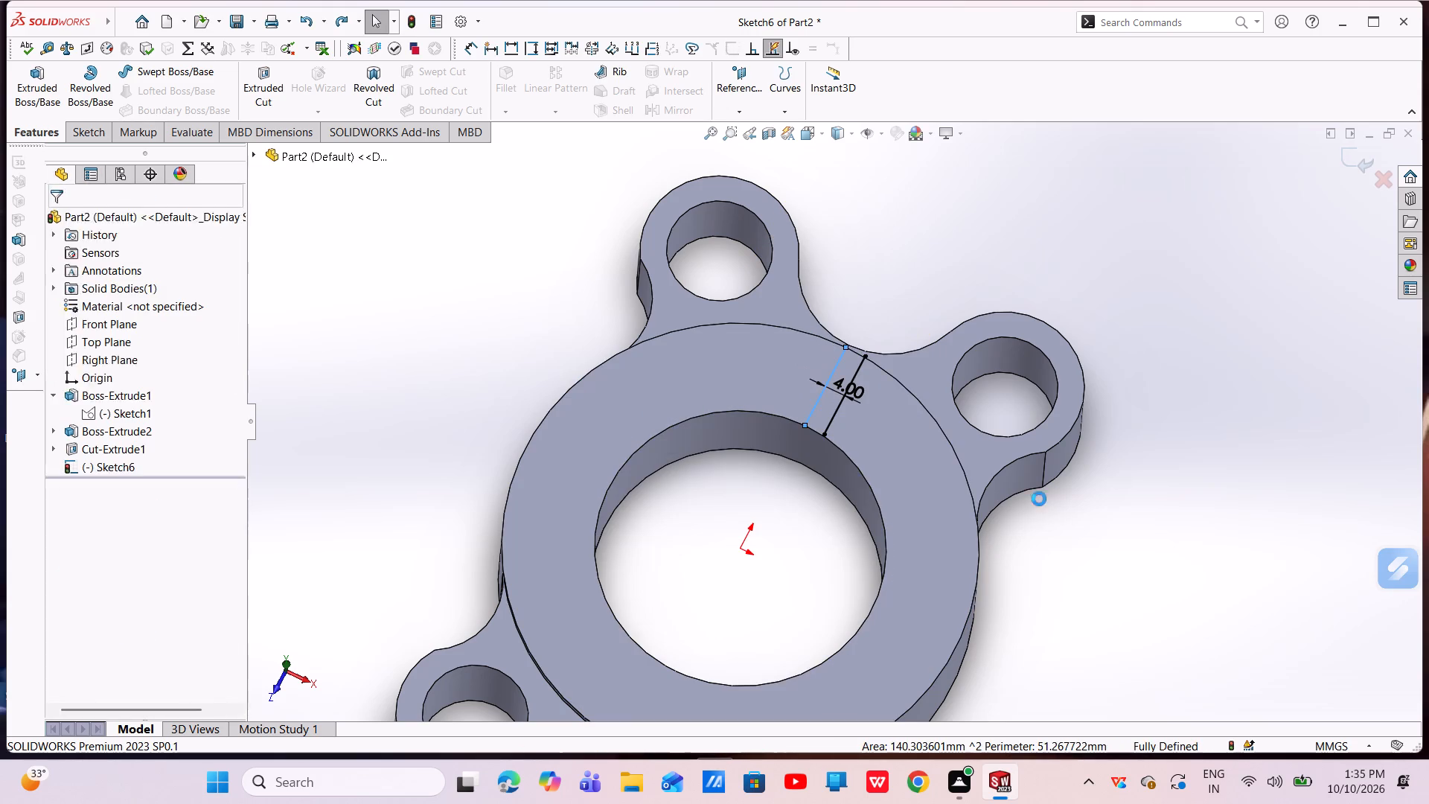
pyautogui.hotkey('ctrl', 'z')
pyautogui.hotkey('ctrl', 'z')
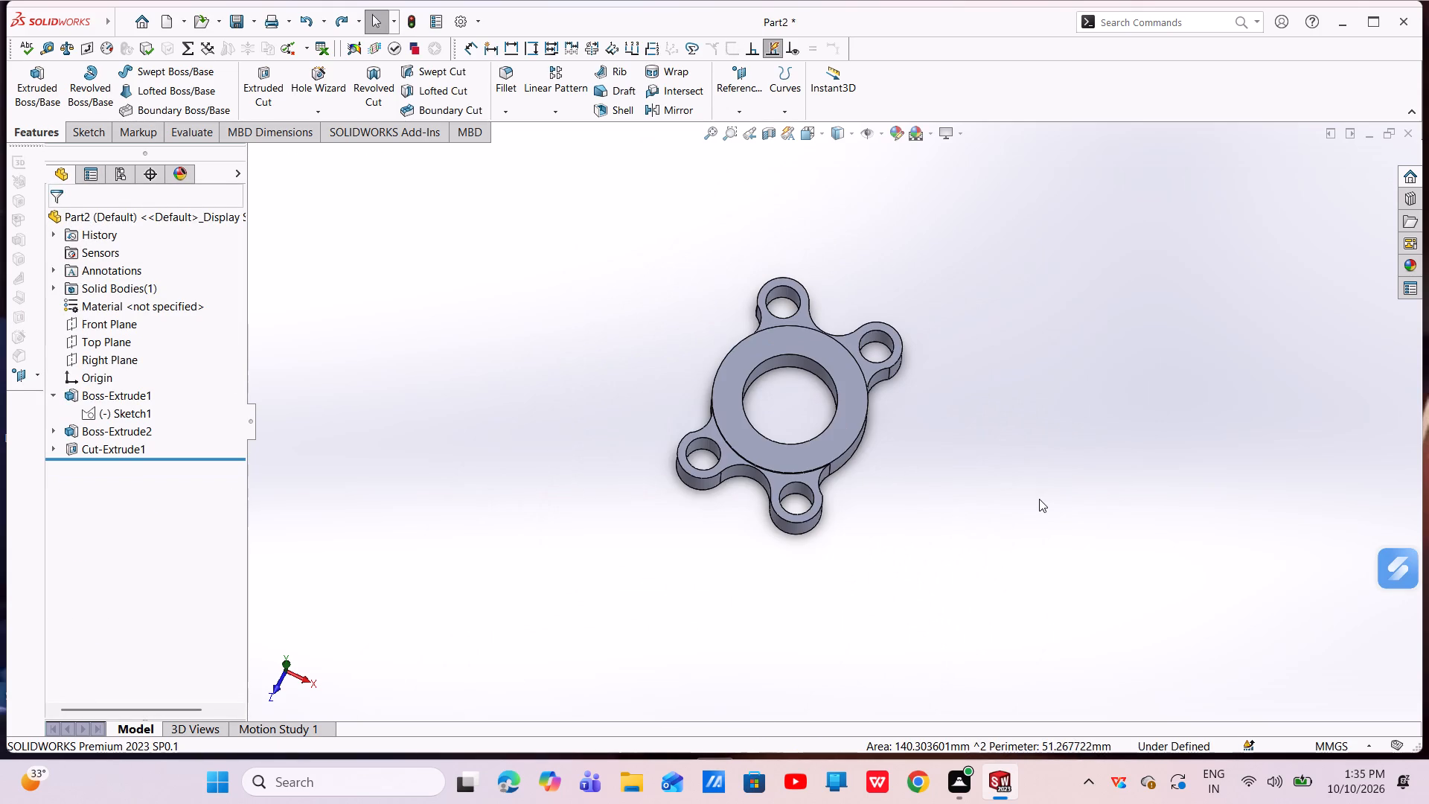
# Undo the through-bore cut, going back to its circle sketch.
pyautogui.hotkey('ctrl', 'z')
pyautogui.hotkey('ctrl', 'z')
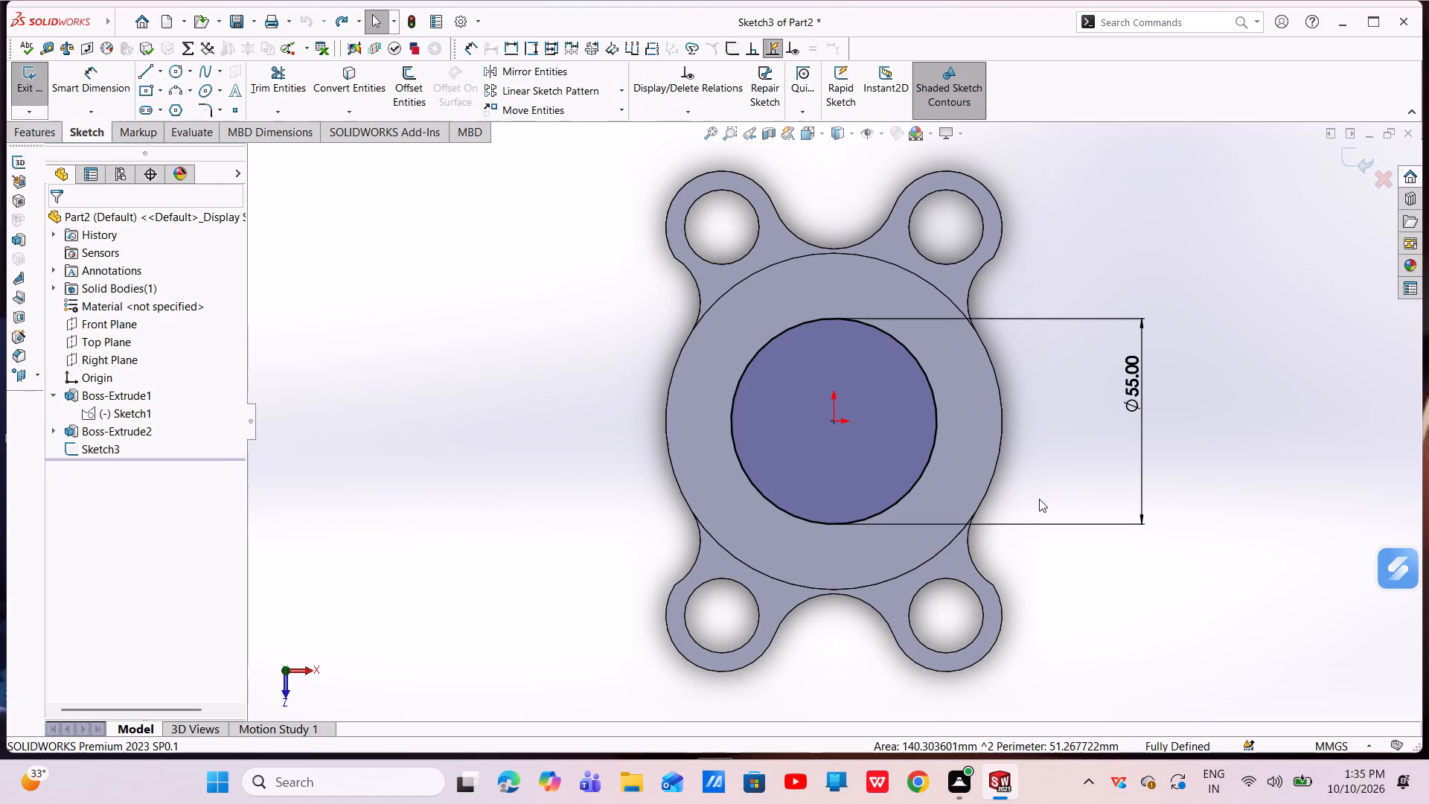
pyautogui.hotkey('ctrl', 'z')
pyautogui.hotkey('ctrl', 'z')
pyautogui.hotkey('ctrl', 'z')
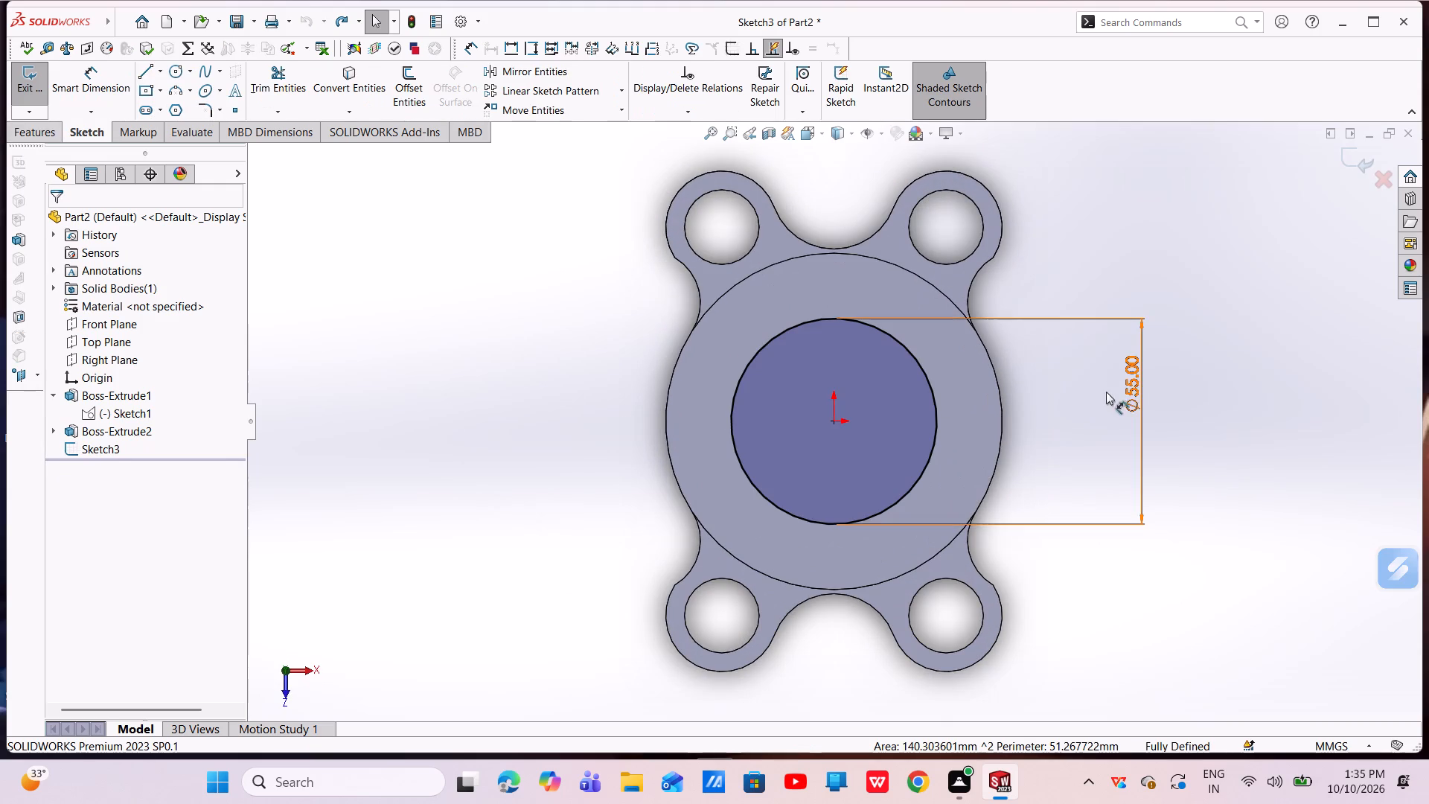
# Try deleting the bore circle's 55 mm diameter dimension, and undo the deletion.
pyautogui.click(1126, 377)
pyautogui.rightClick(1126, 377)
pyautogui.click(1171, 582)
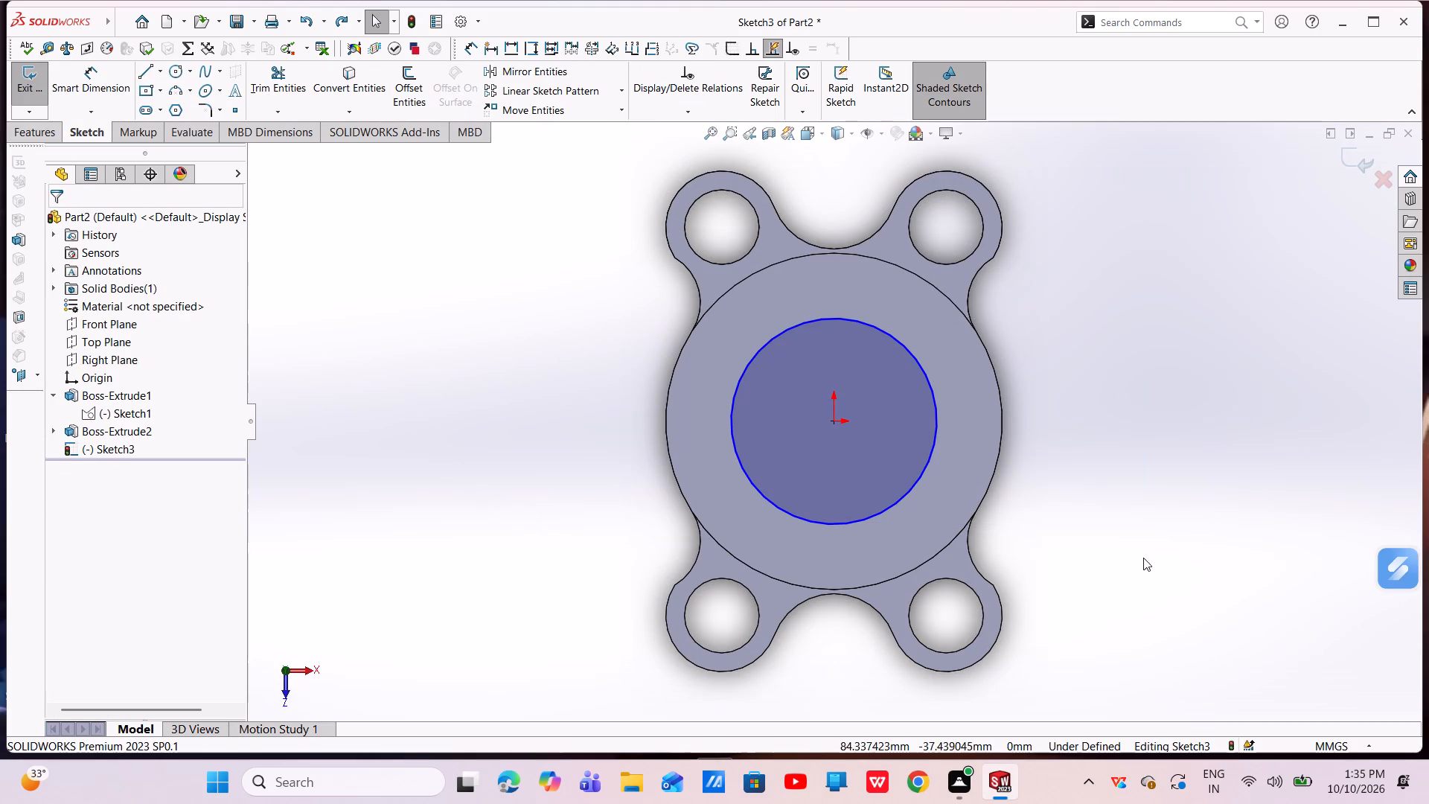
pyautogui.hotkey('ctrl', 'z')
# Exit the bore circle sketch and delete Sketch3 from the part.
pyautogui.click(1358, 167)
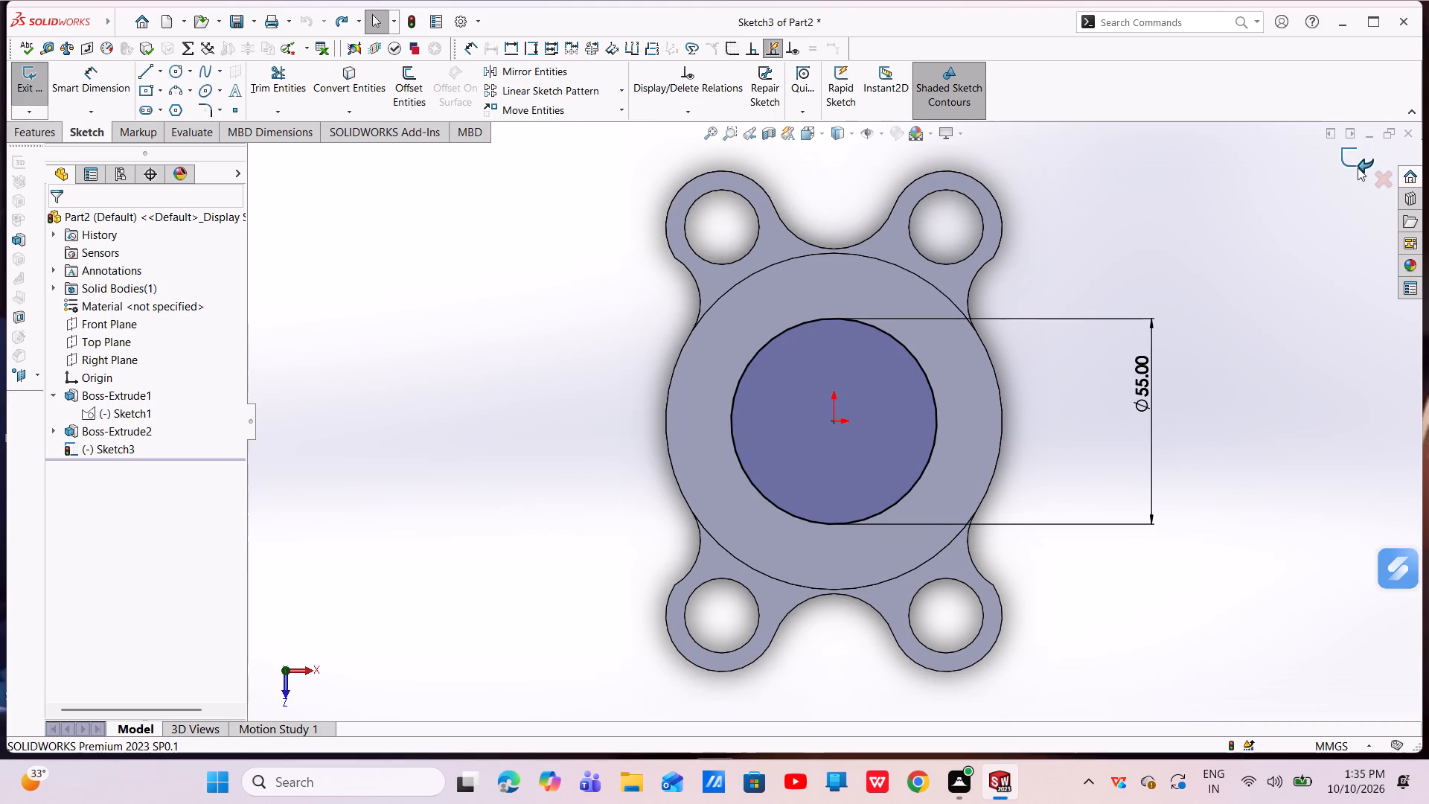
pyautogui.hotkey('ctrl', 'z')
pyautogui.hotkey('ctrl', 'z')
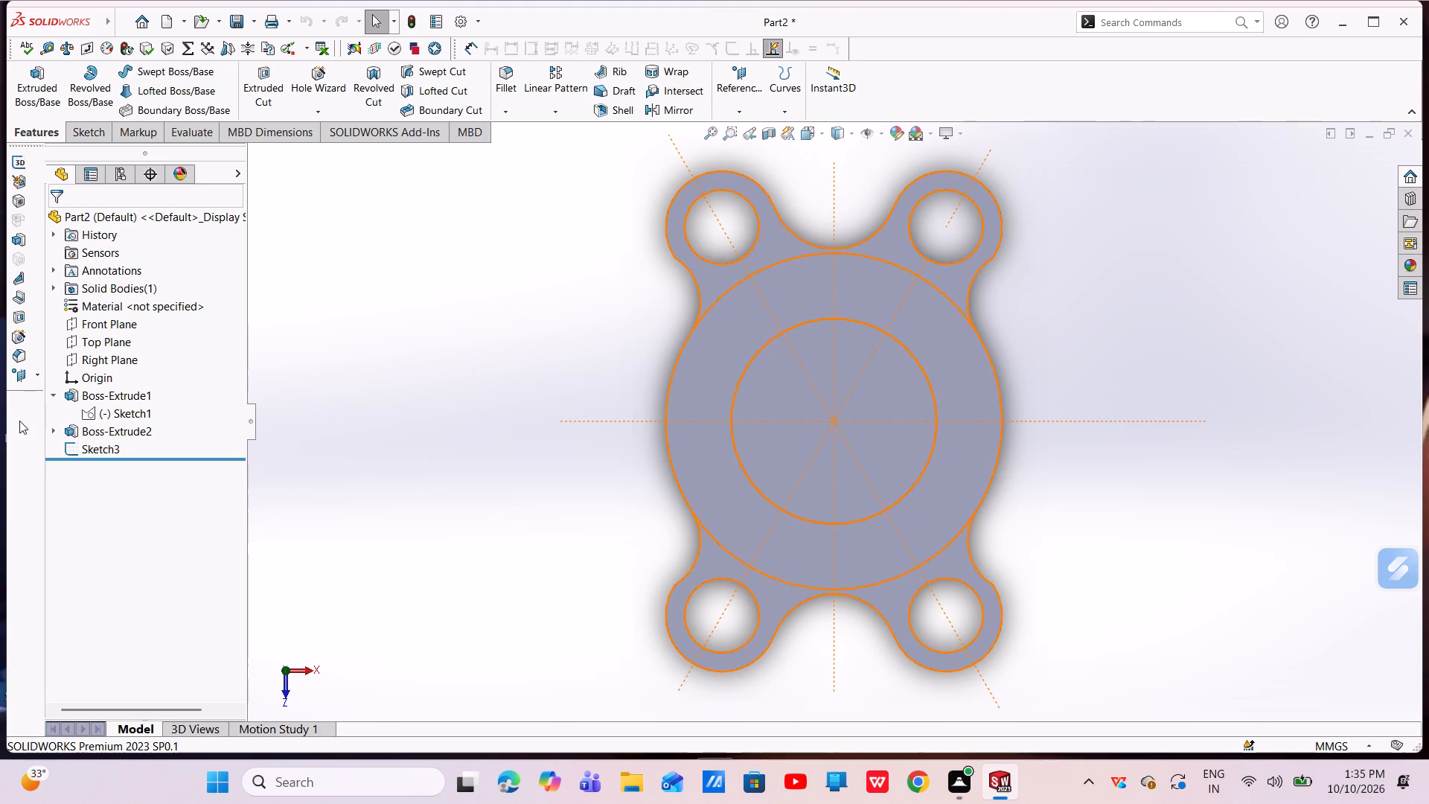
pyautogui.click(112, 445)
pyautogui.rightClick(112, 445)
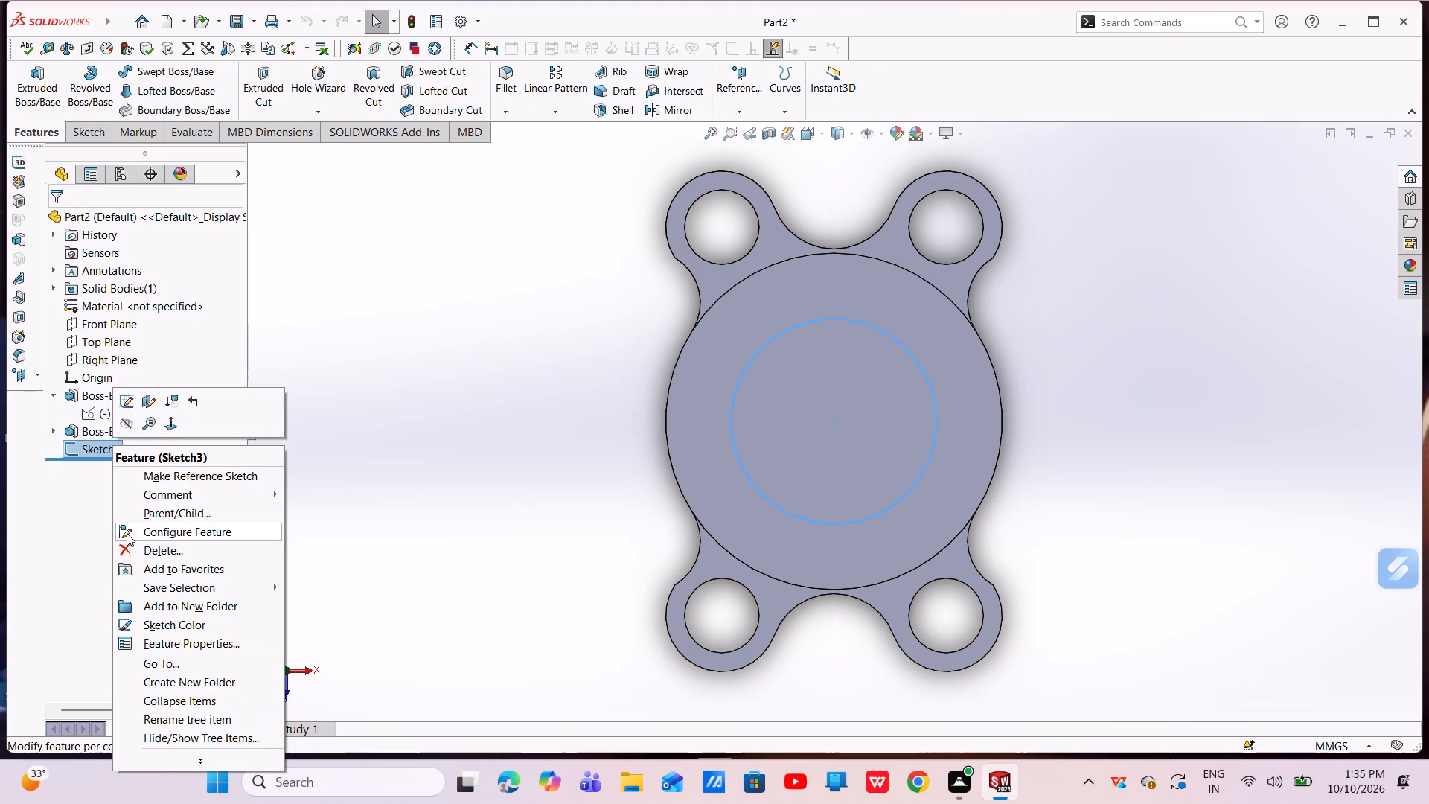
pyautogui.click(128, 543)
pyautogui.click(824, 296)
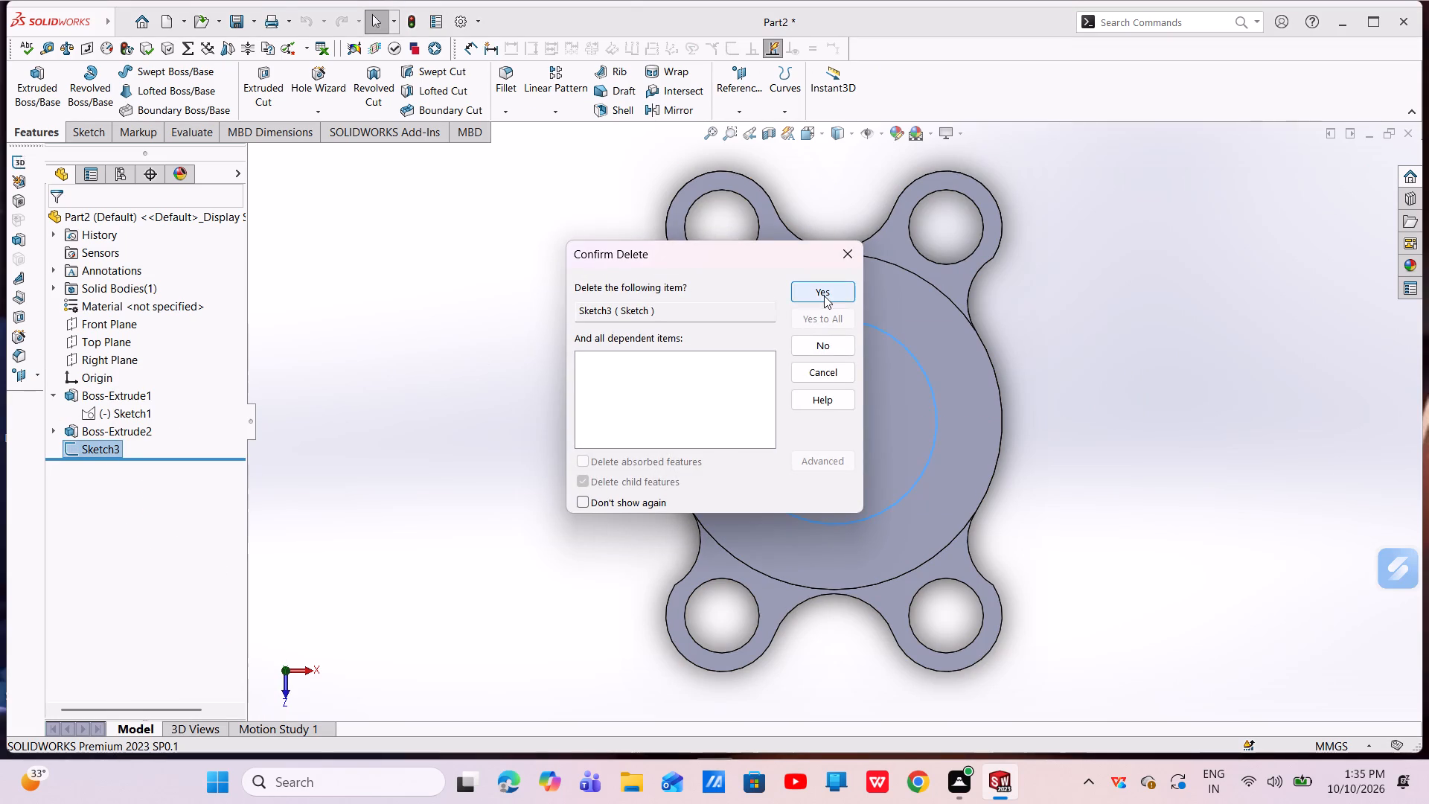
# Delete the raised disc feature Boss-Extrude2, keeping its sketch.
pyautogui.click(83, 425)
pyautogui.rightClick(83, 425)
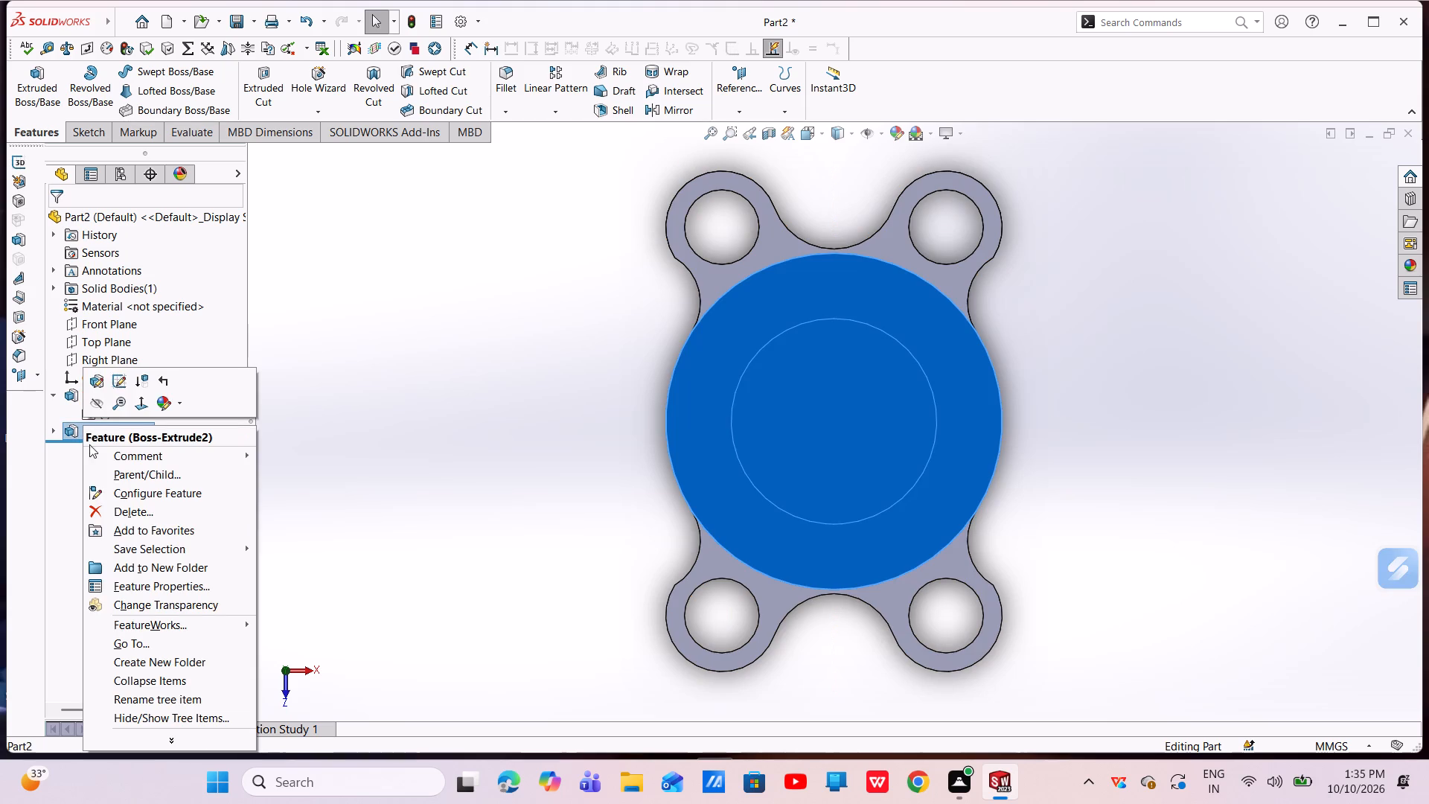
pyautogui.click(112, 505)
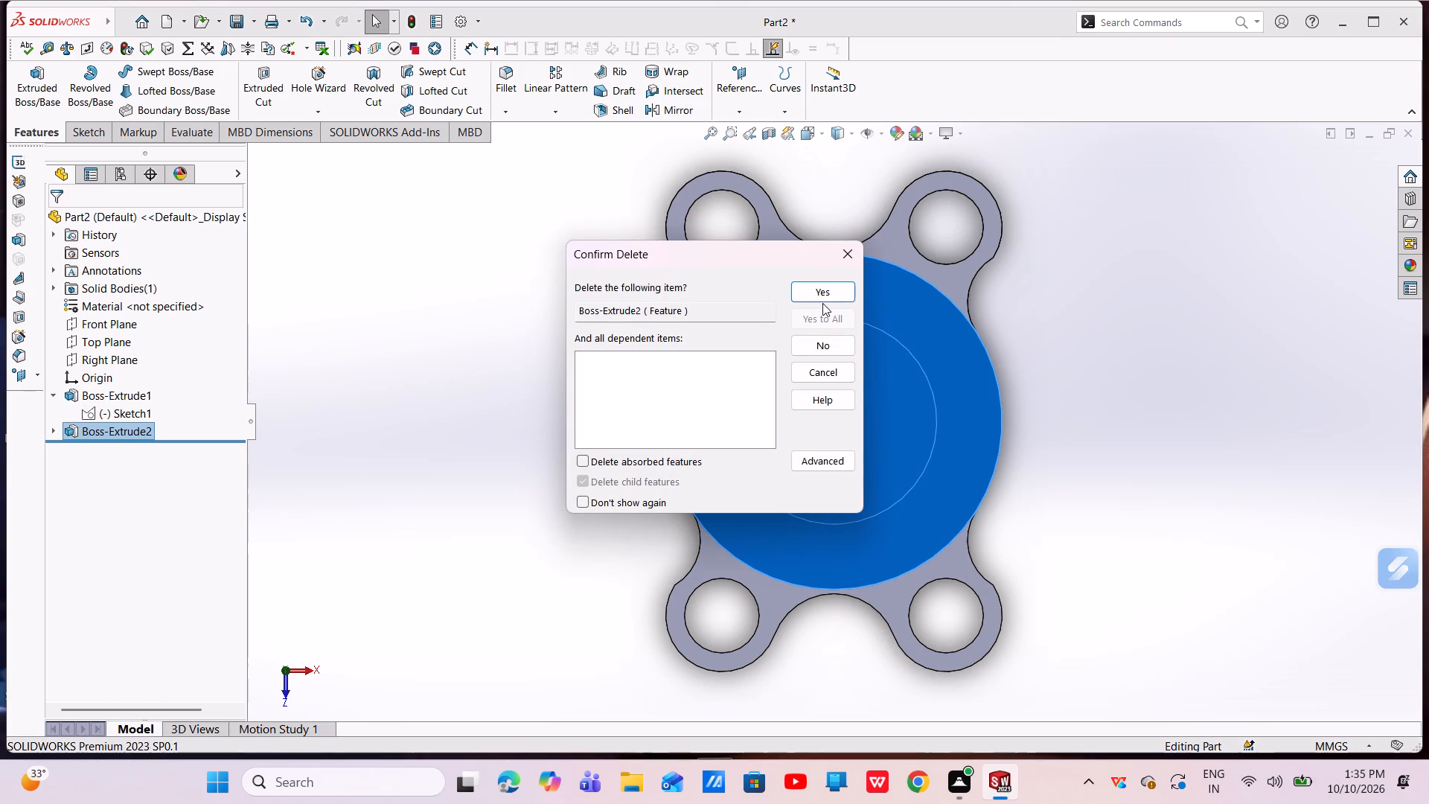
pyautogui.click(824, 296)
pyautogui.moveTo(921, 484); pyautogui.dragTo(799, 350, button='middle')
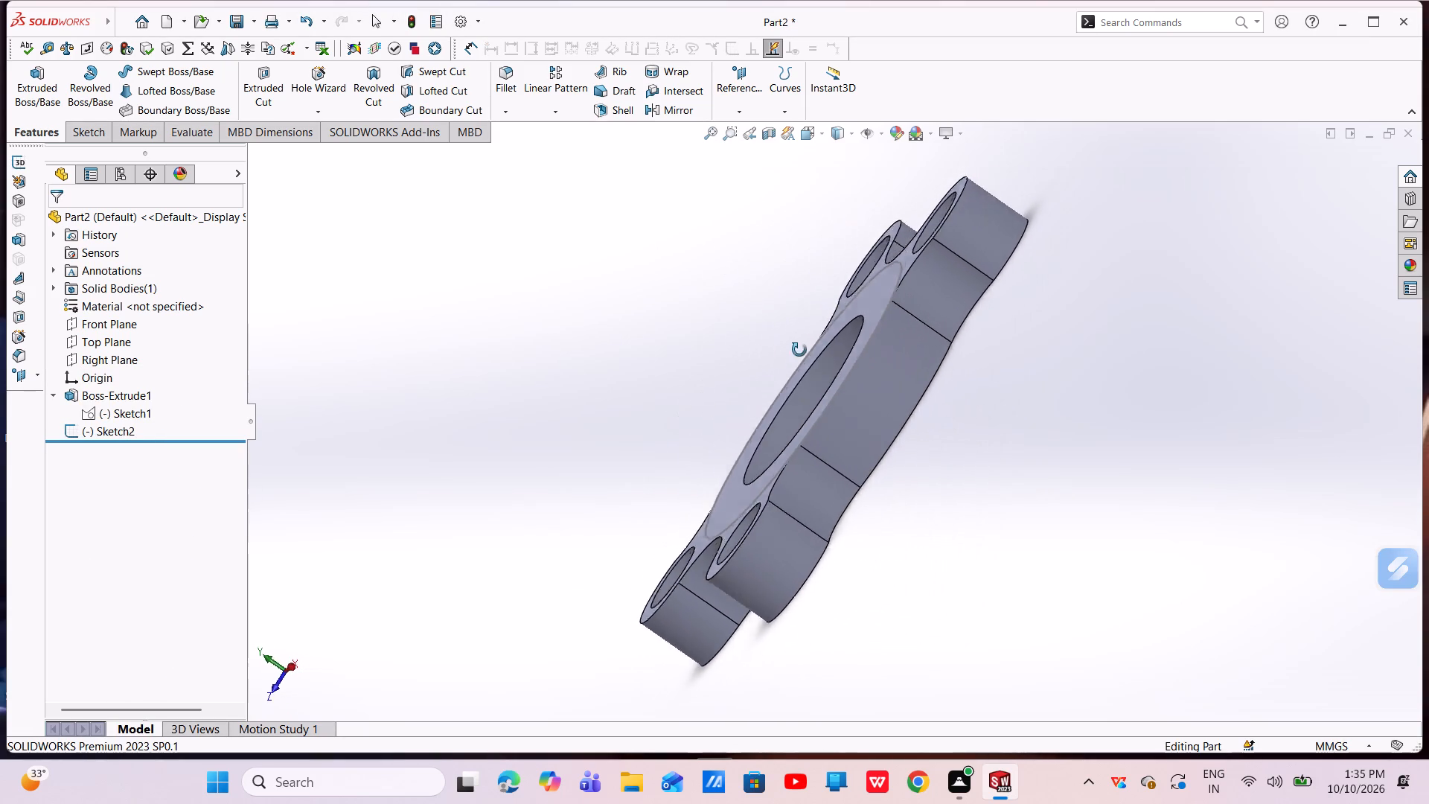
pyautogui.moveTo(799, 350); pyautogui.dragTo(793, 421, button='middle')
pyautogui.press('Escape')
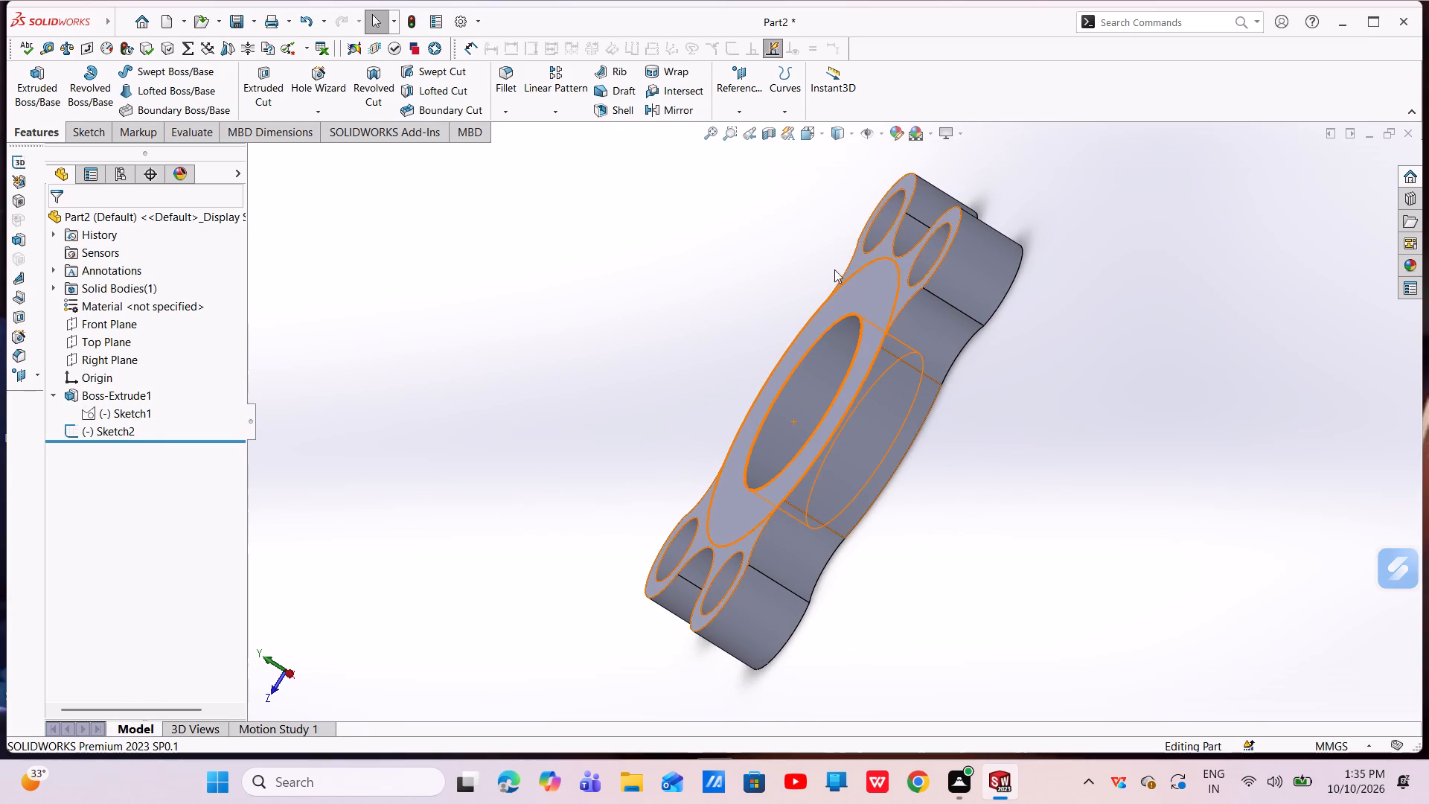
# Delete the disc's leftover circle sketch, Sketch2.
pyautogui.click(138, 415)
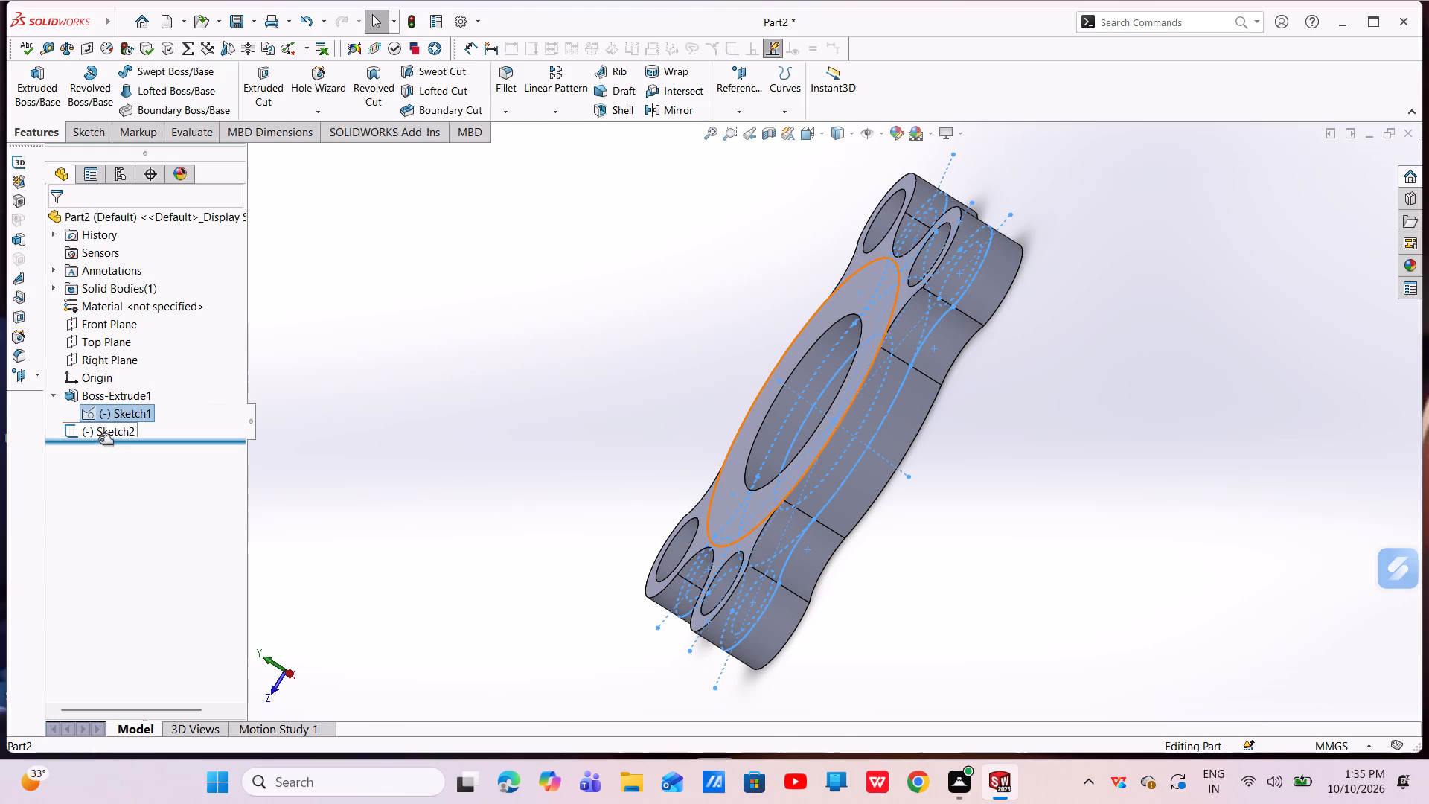
pyautogui.click(99, 438)
pyautogui.click(112, 427)
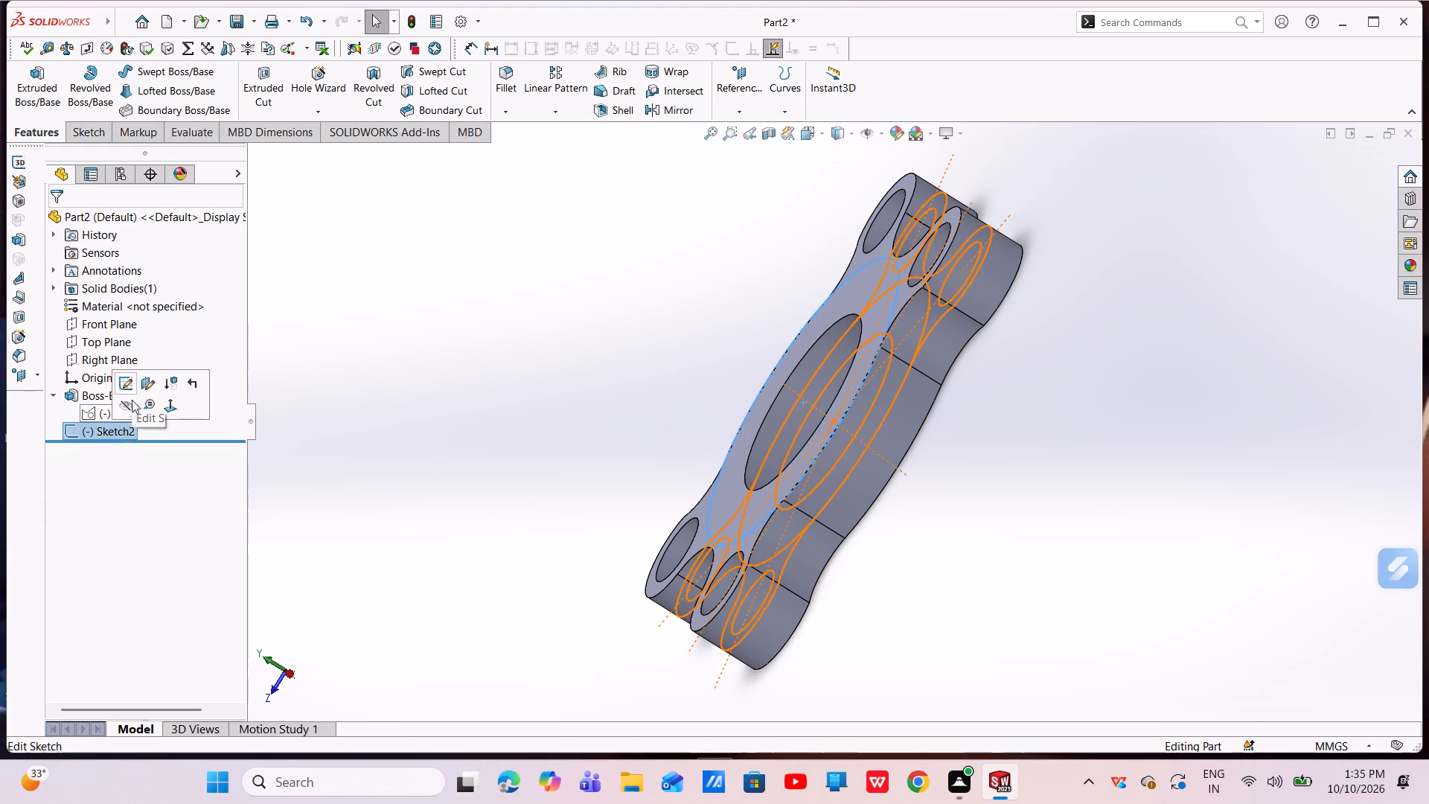
pyautogui.rightClick(103, 439)
pyautogui.click(138, 540)
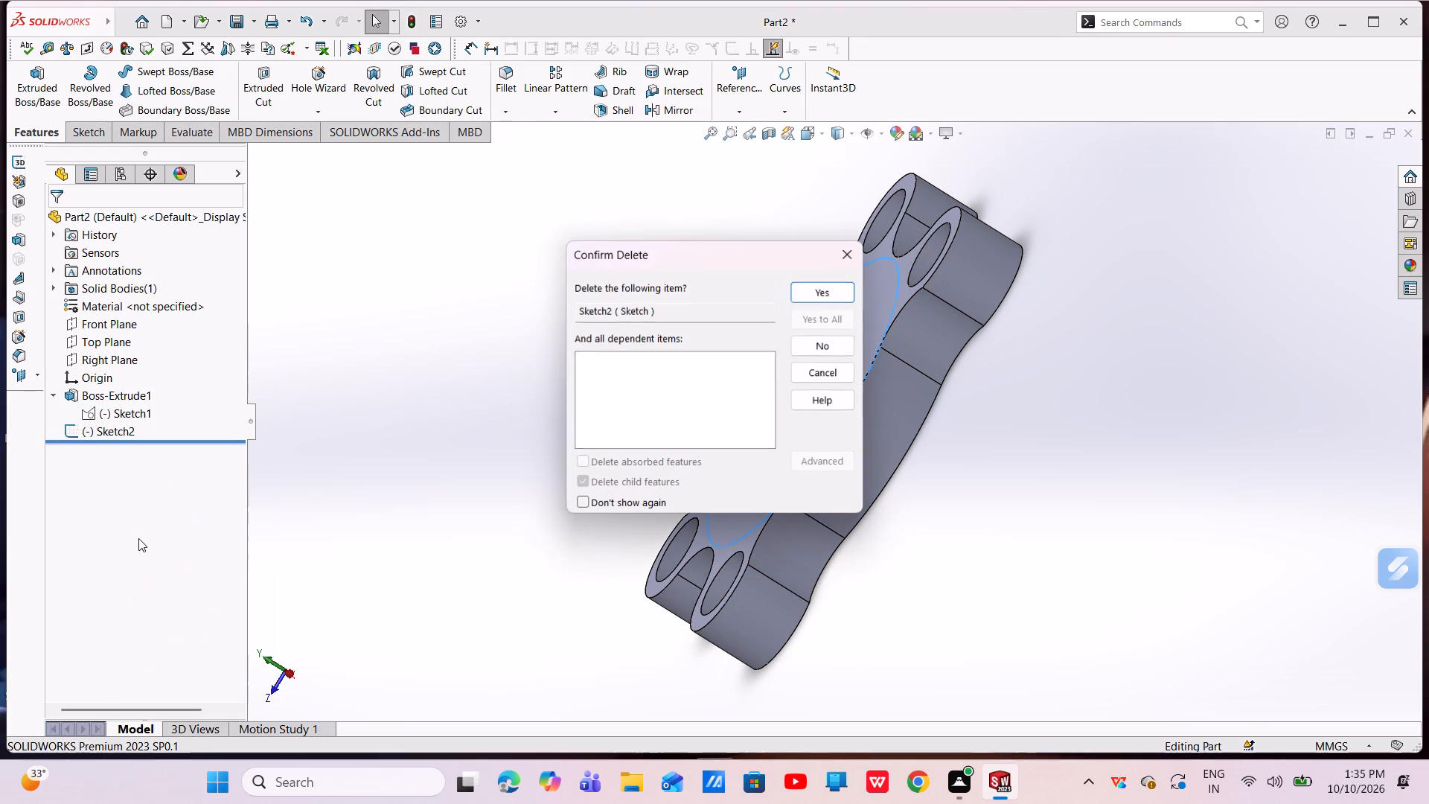
pyautogui.click(803, 287)
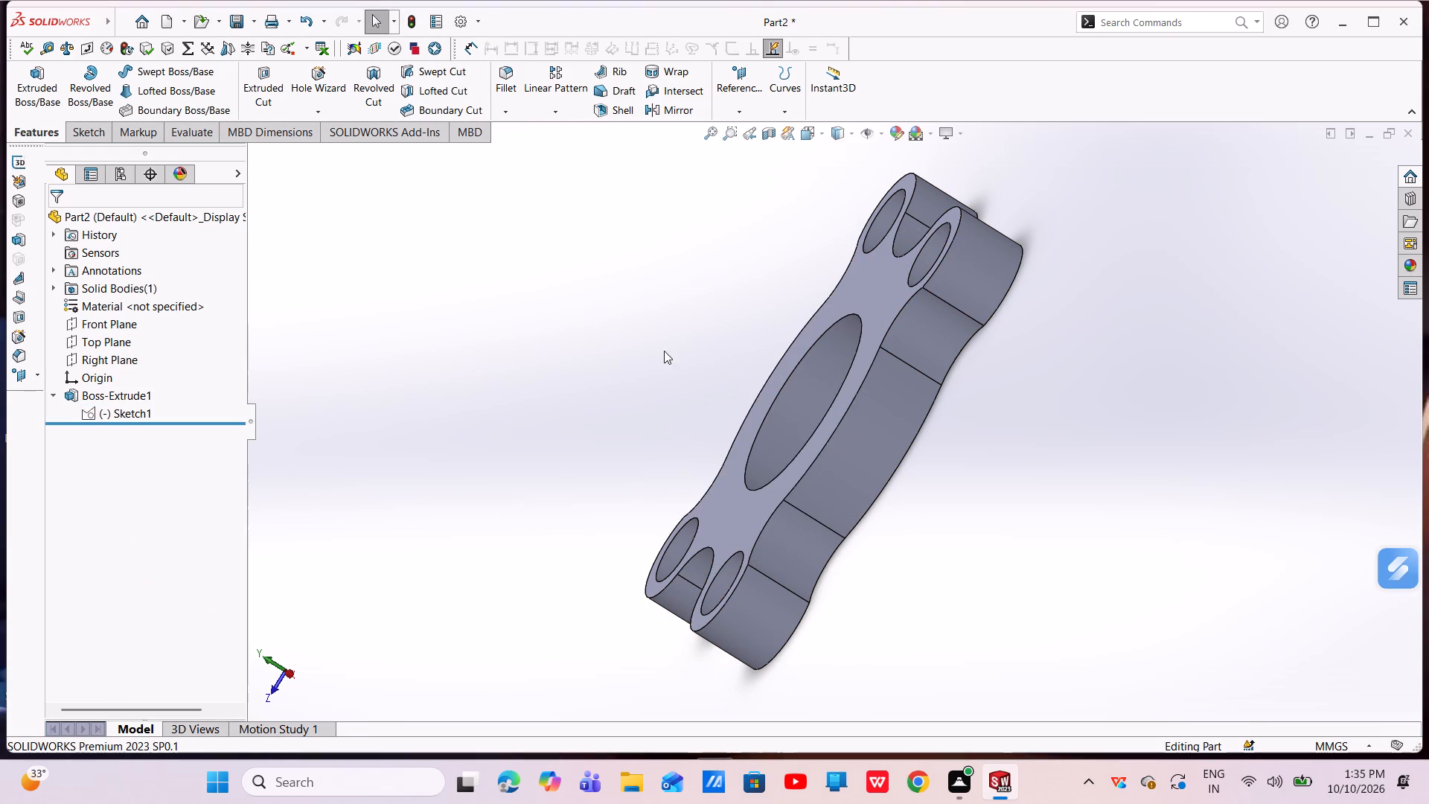
pyautogui.press('Escape')
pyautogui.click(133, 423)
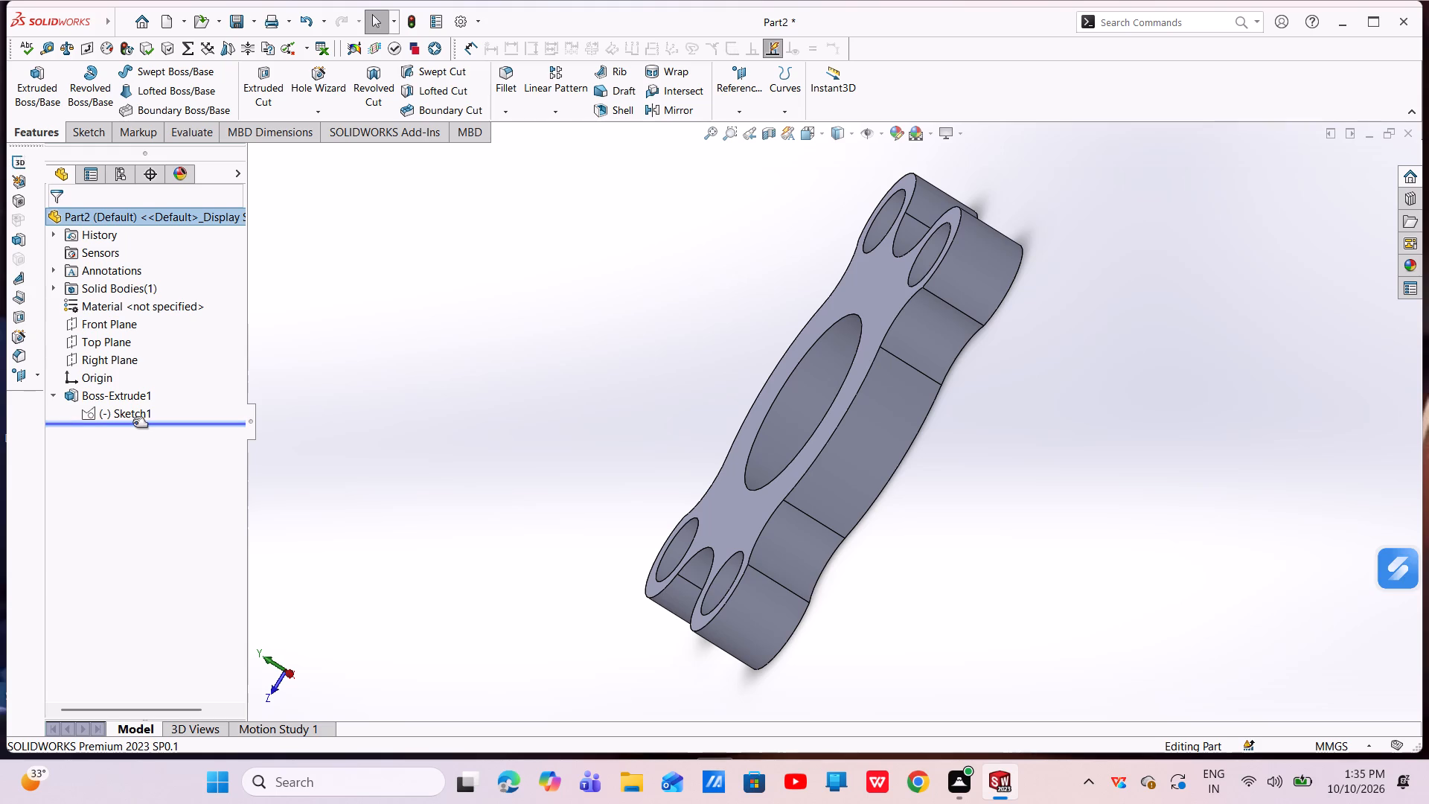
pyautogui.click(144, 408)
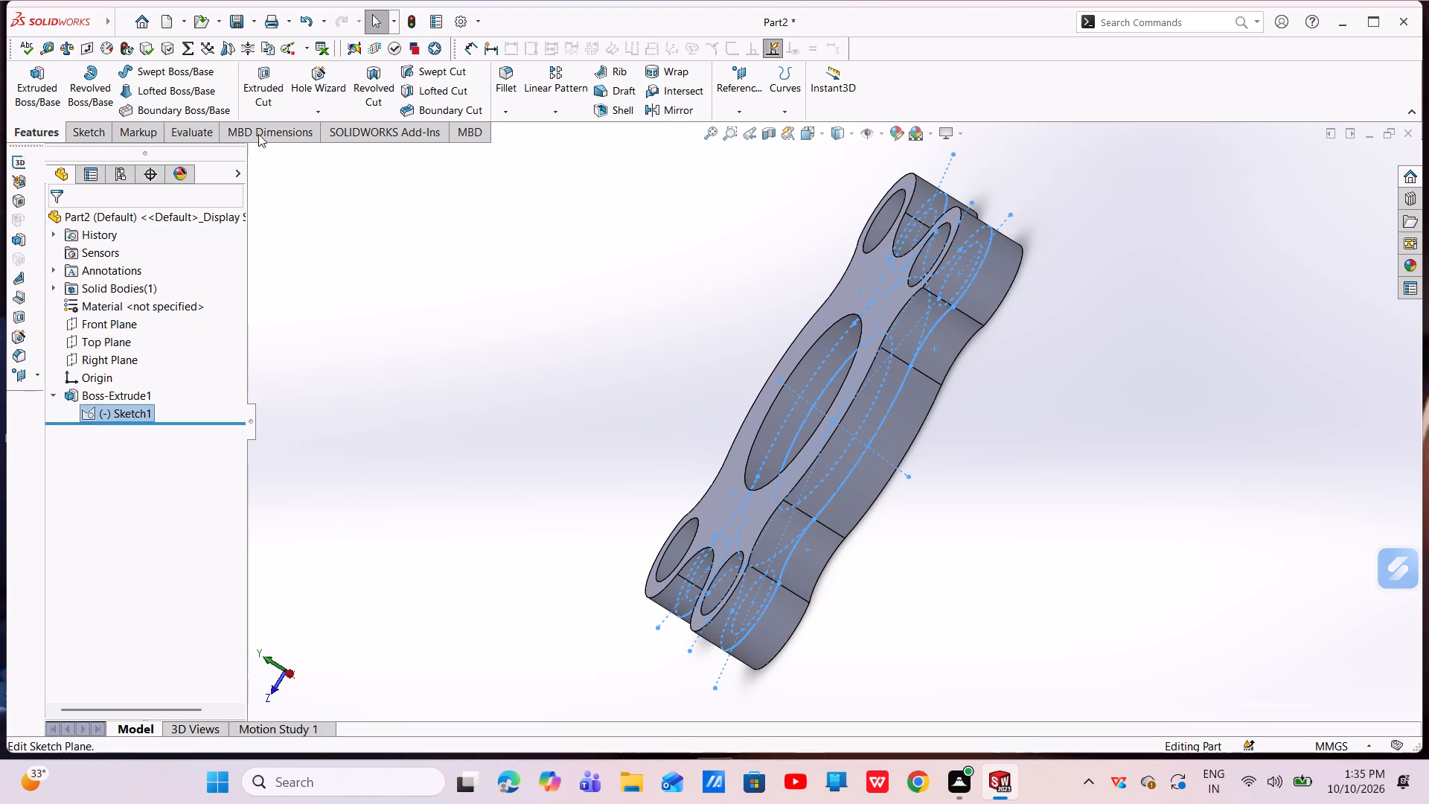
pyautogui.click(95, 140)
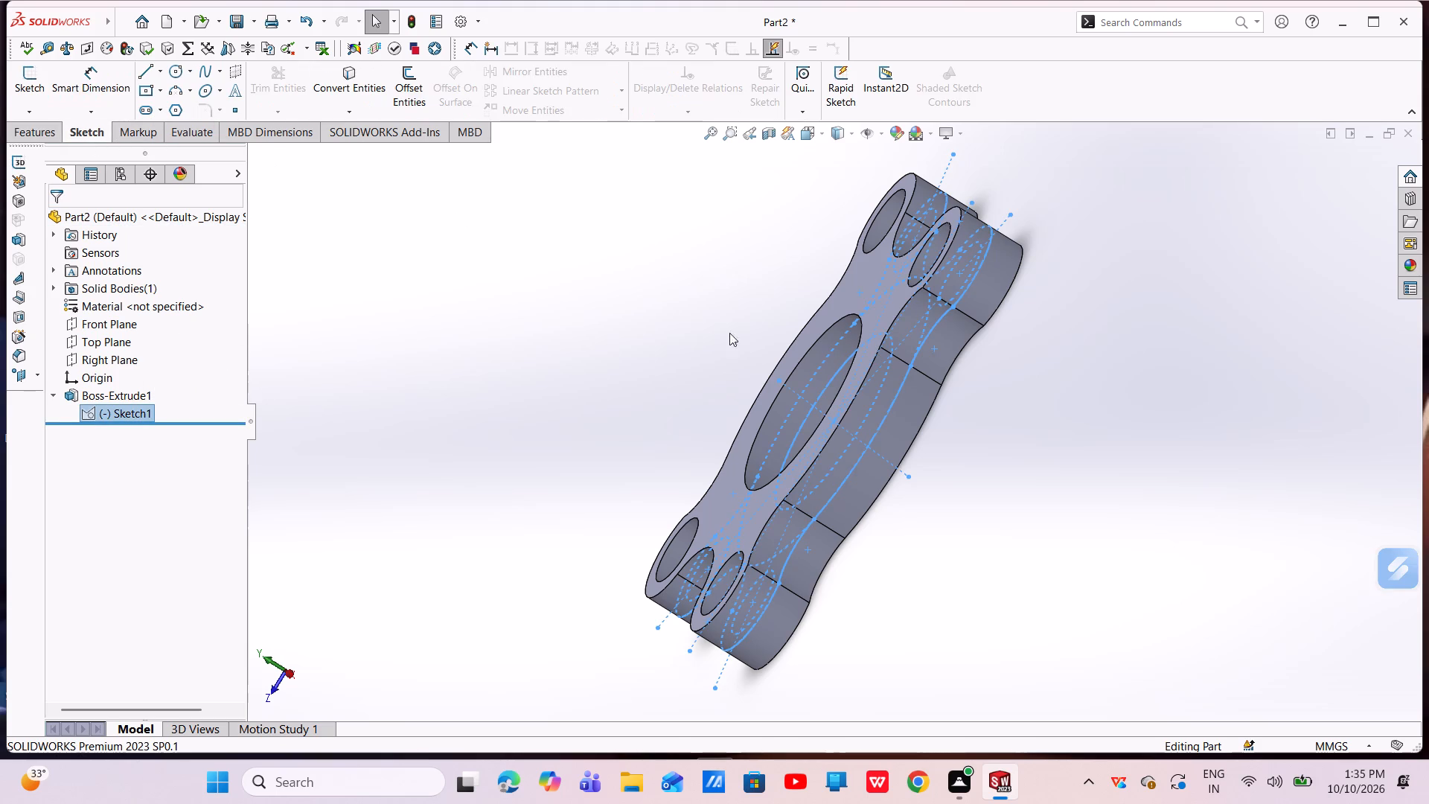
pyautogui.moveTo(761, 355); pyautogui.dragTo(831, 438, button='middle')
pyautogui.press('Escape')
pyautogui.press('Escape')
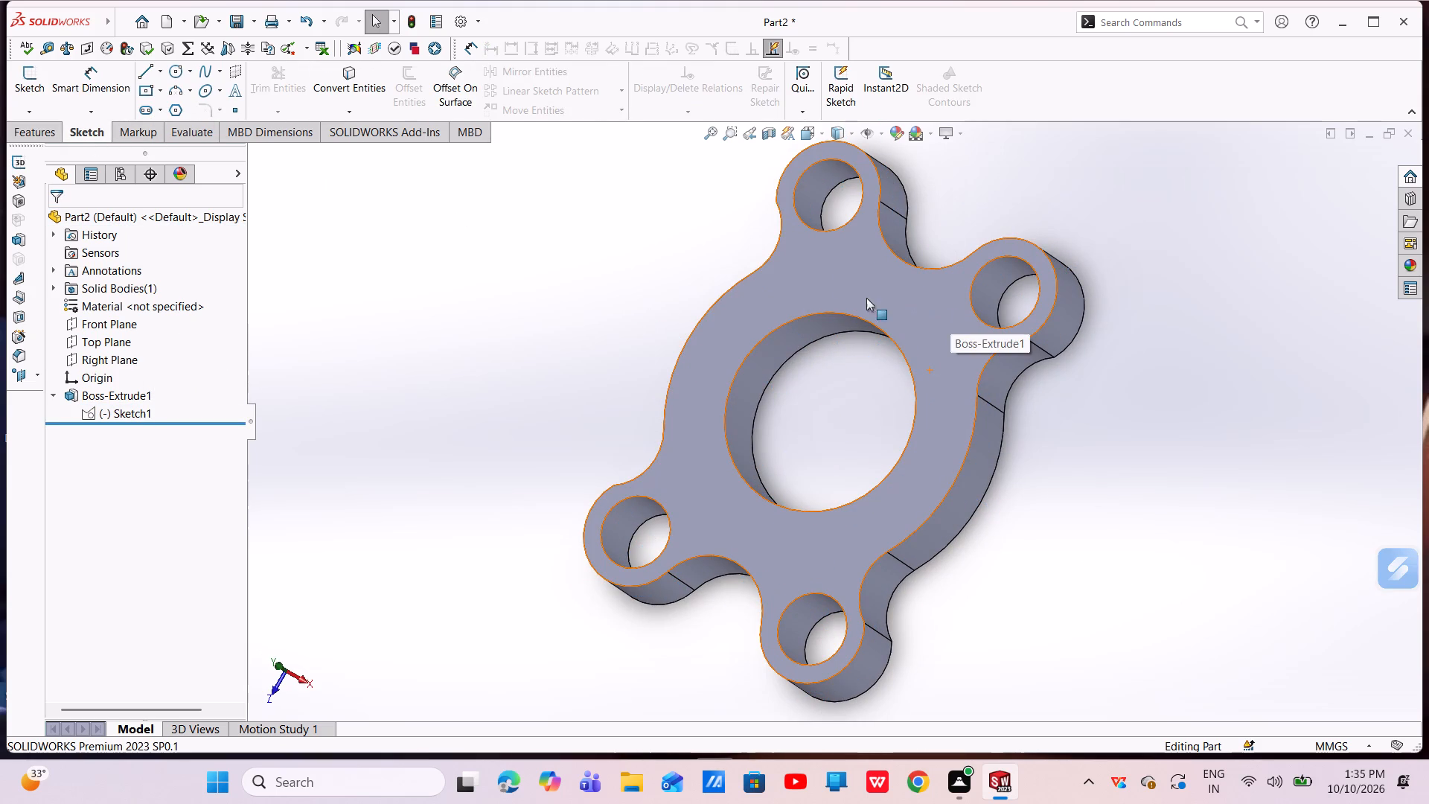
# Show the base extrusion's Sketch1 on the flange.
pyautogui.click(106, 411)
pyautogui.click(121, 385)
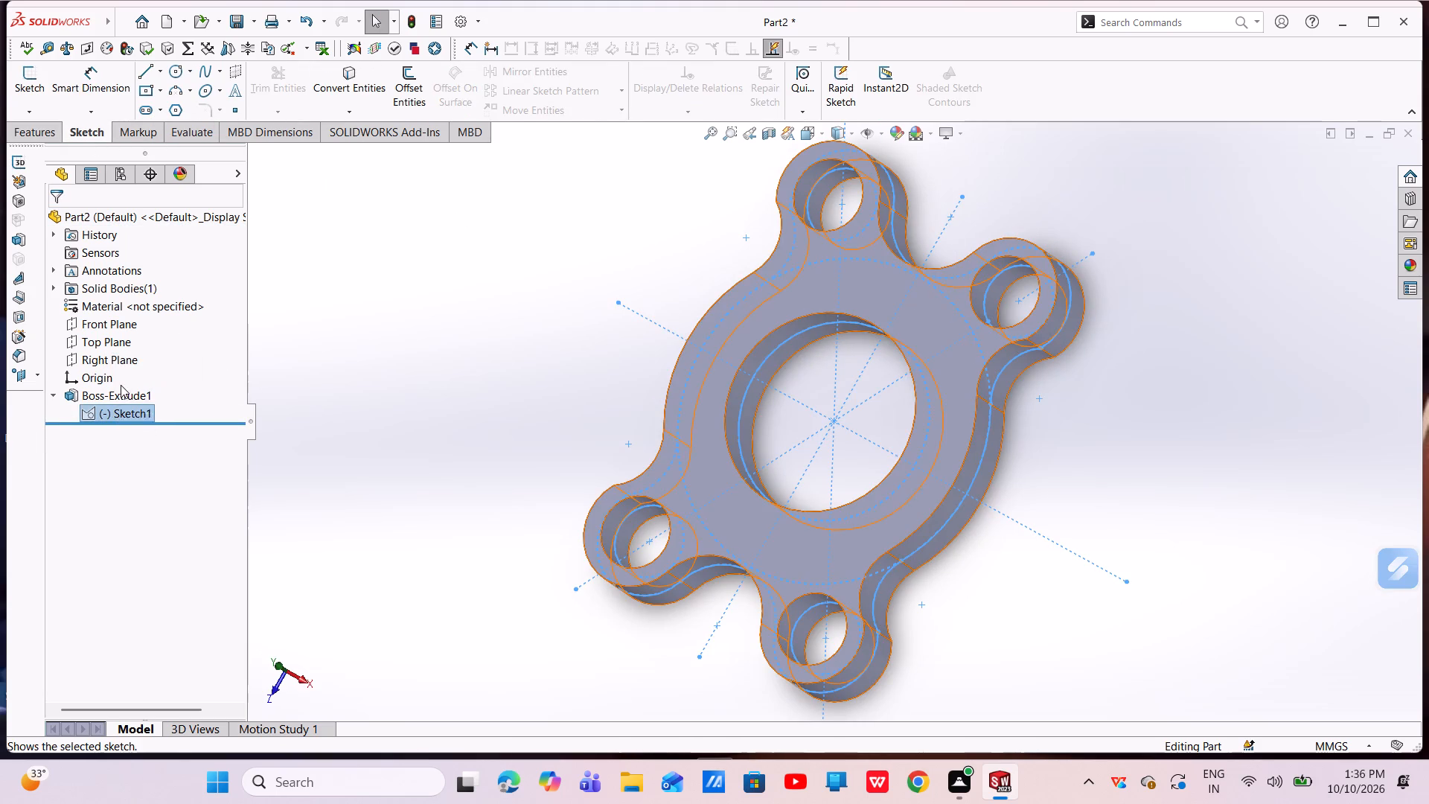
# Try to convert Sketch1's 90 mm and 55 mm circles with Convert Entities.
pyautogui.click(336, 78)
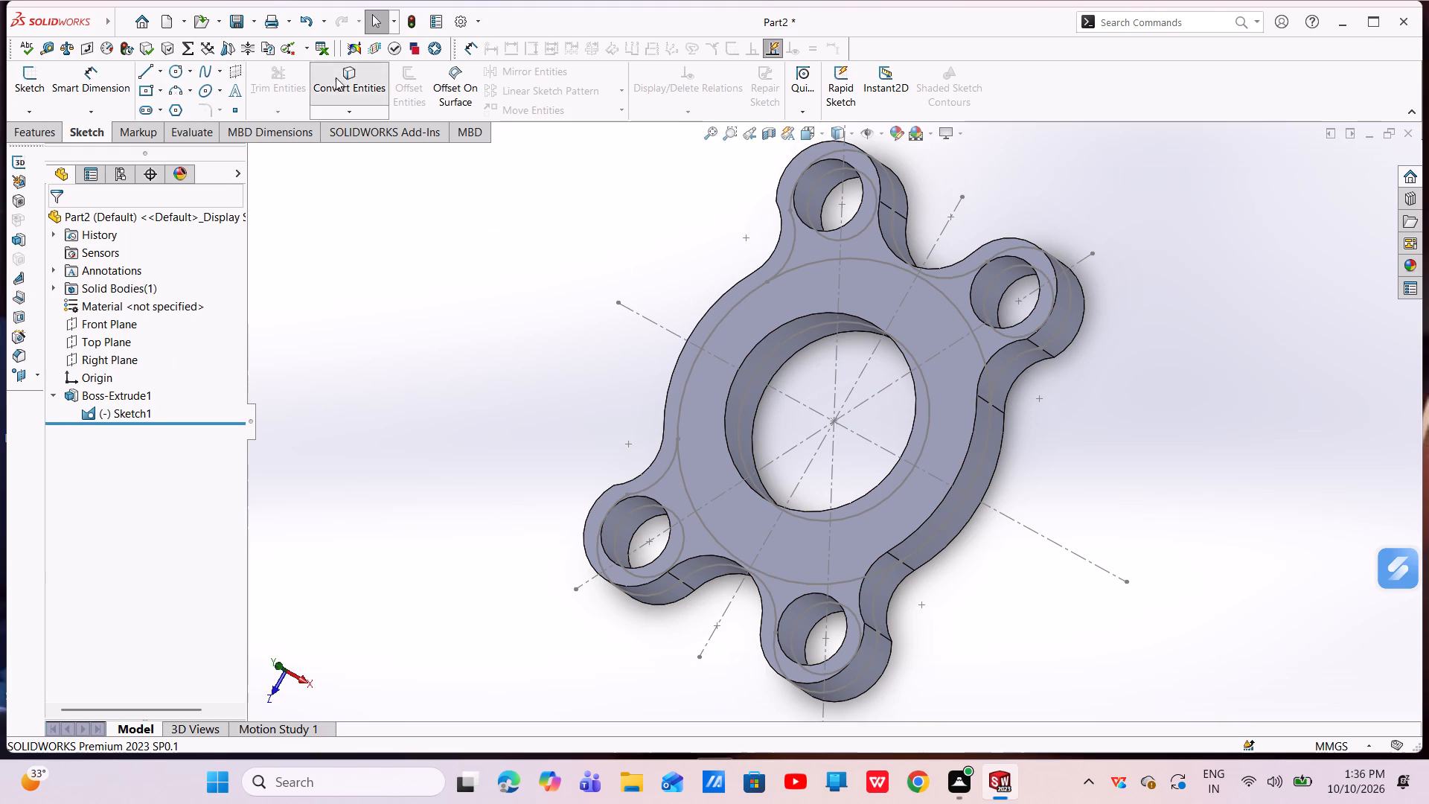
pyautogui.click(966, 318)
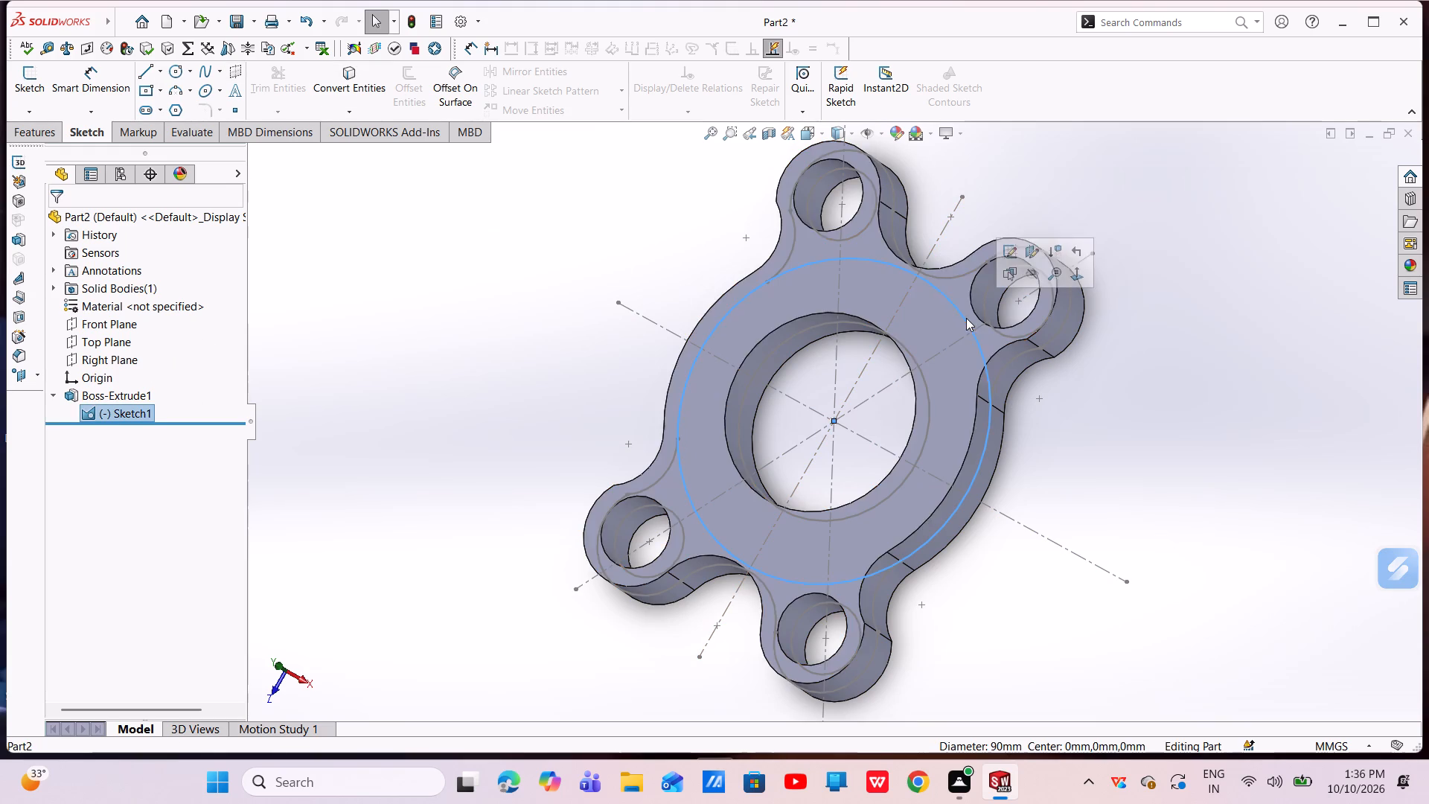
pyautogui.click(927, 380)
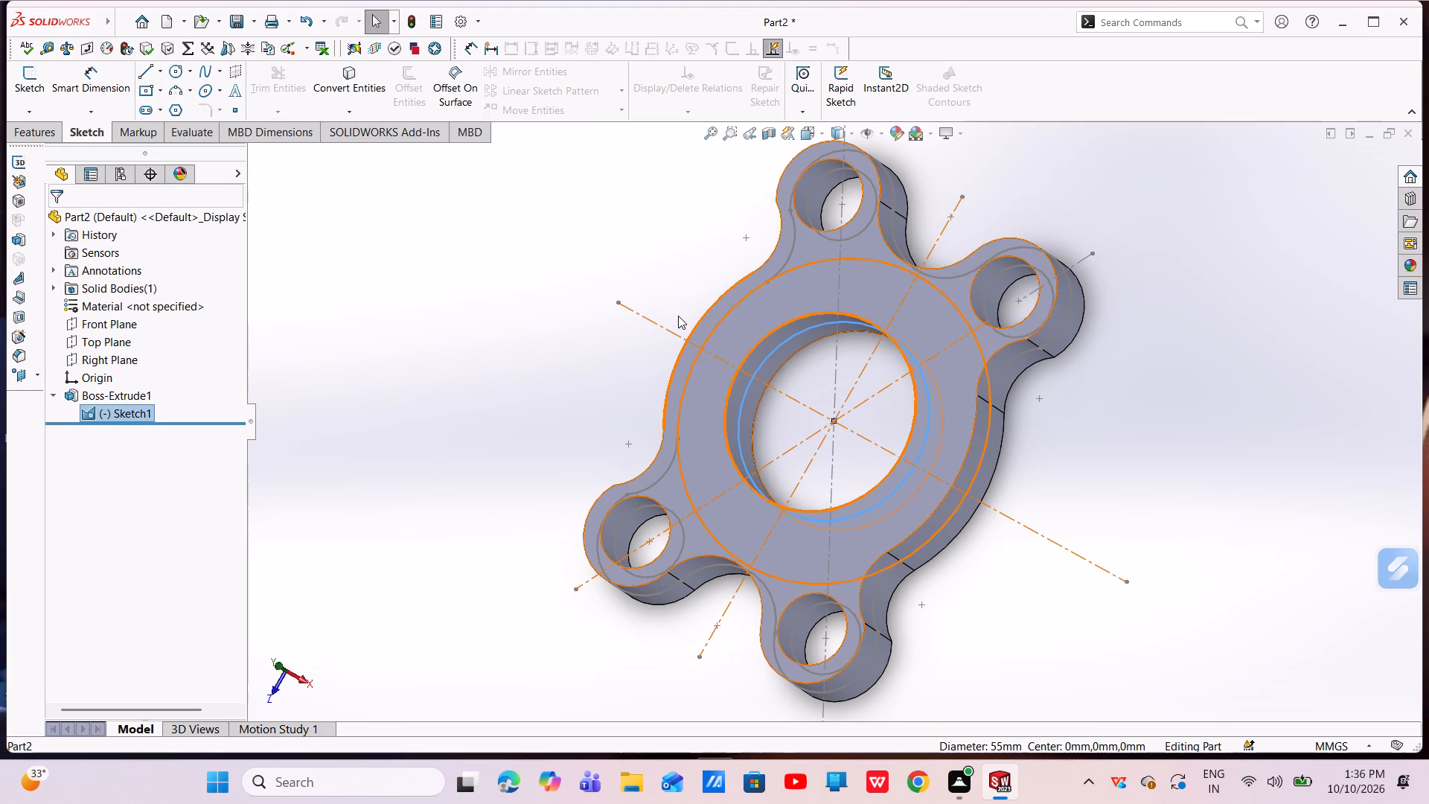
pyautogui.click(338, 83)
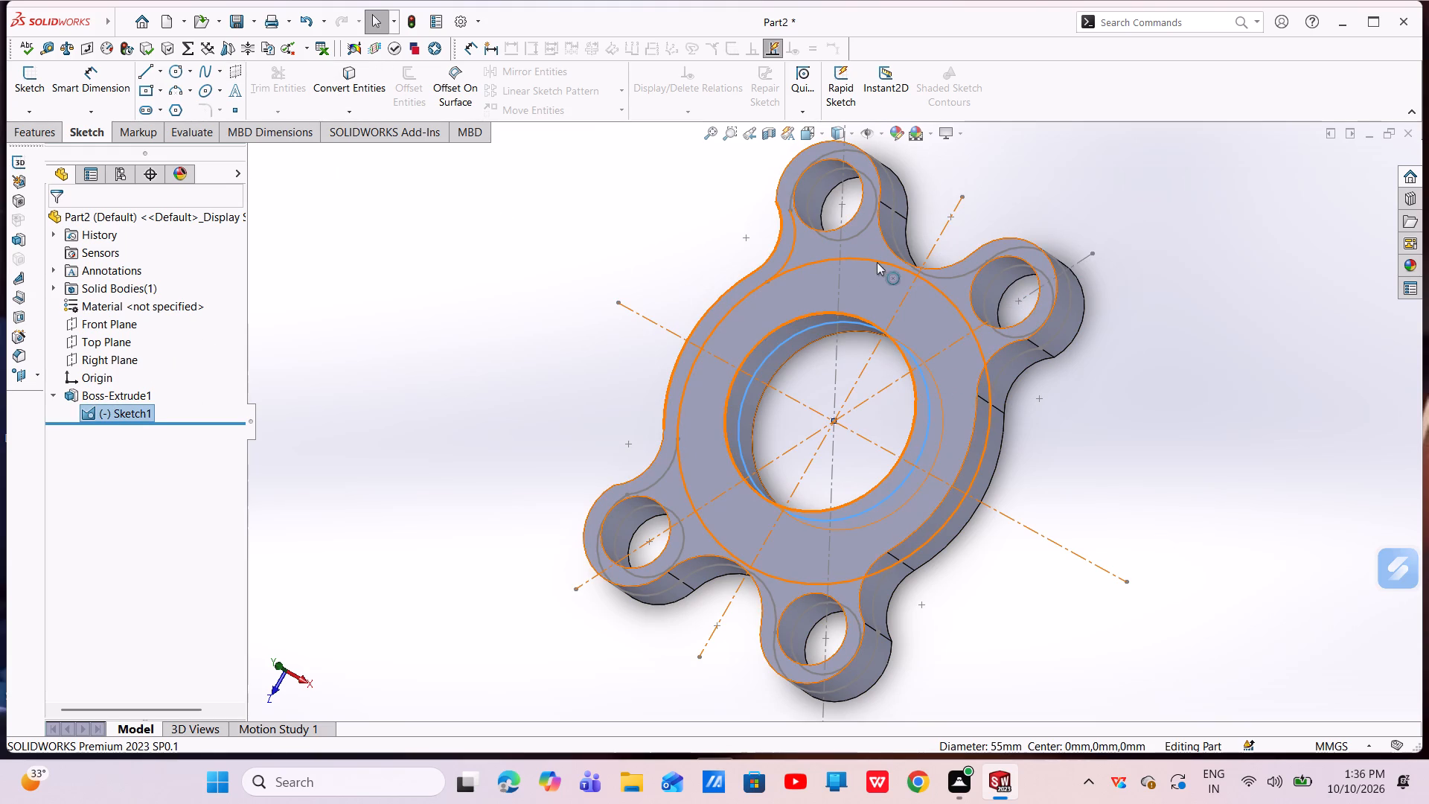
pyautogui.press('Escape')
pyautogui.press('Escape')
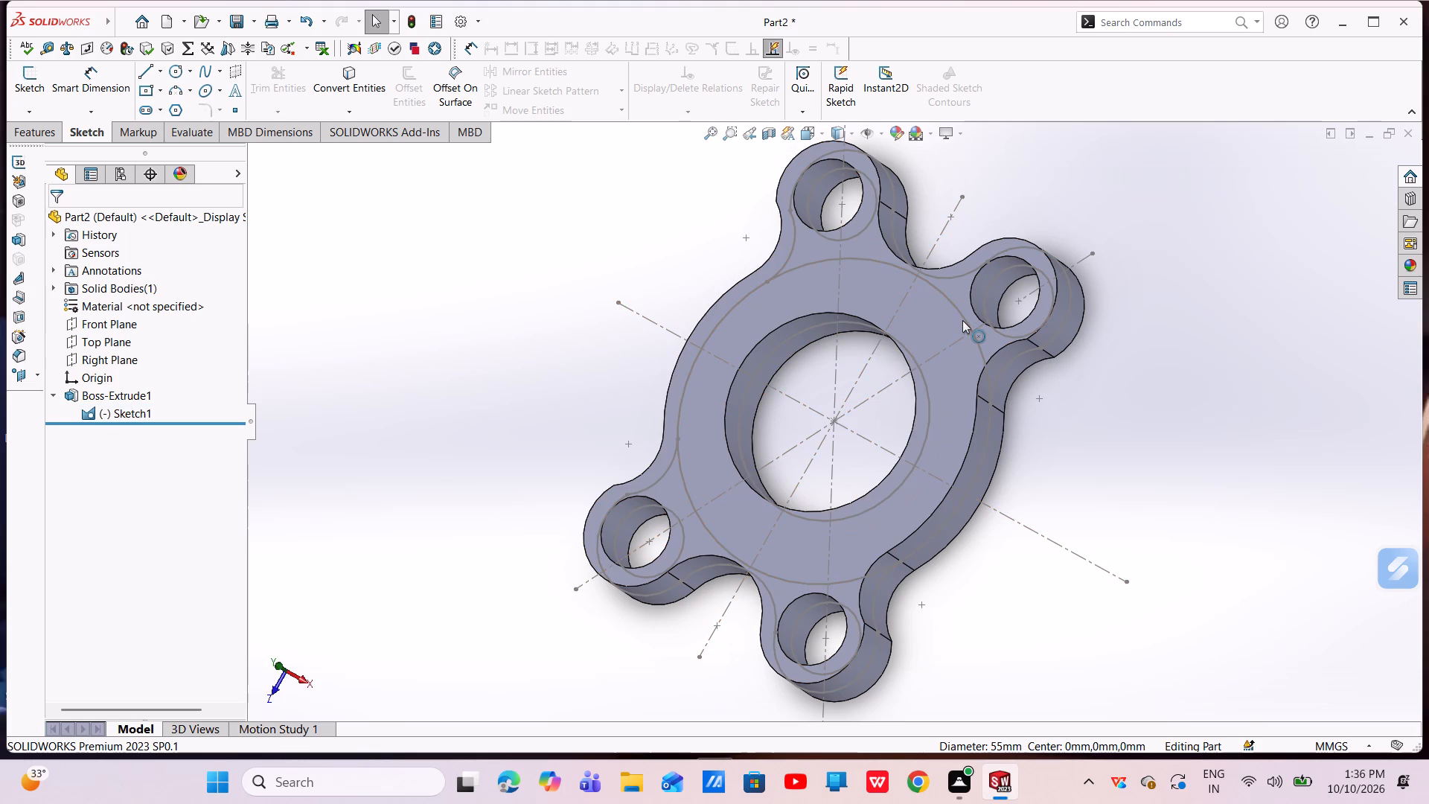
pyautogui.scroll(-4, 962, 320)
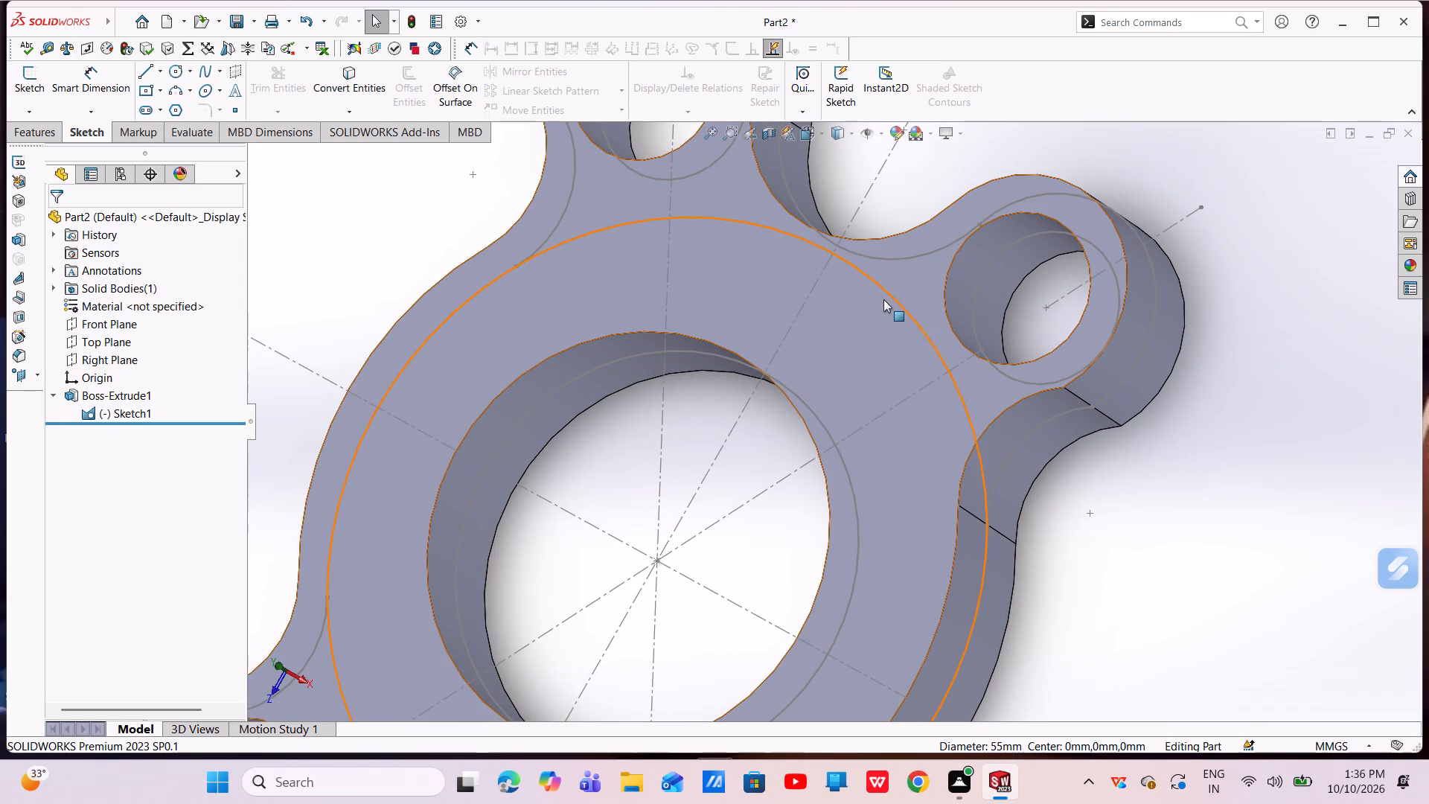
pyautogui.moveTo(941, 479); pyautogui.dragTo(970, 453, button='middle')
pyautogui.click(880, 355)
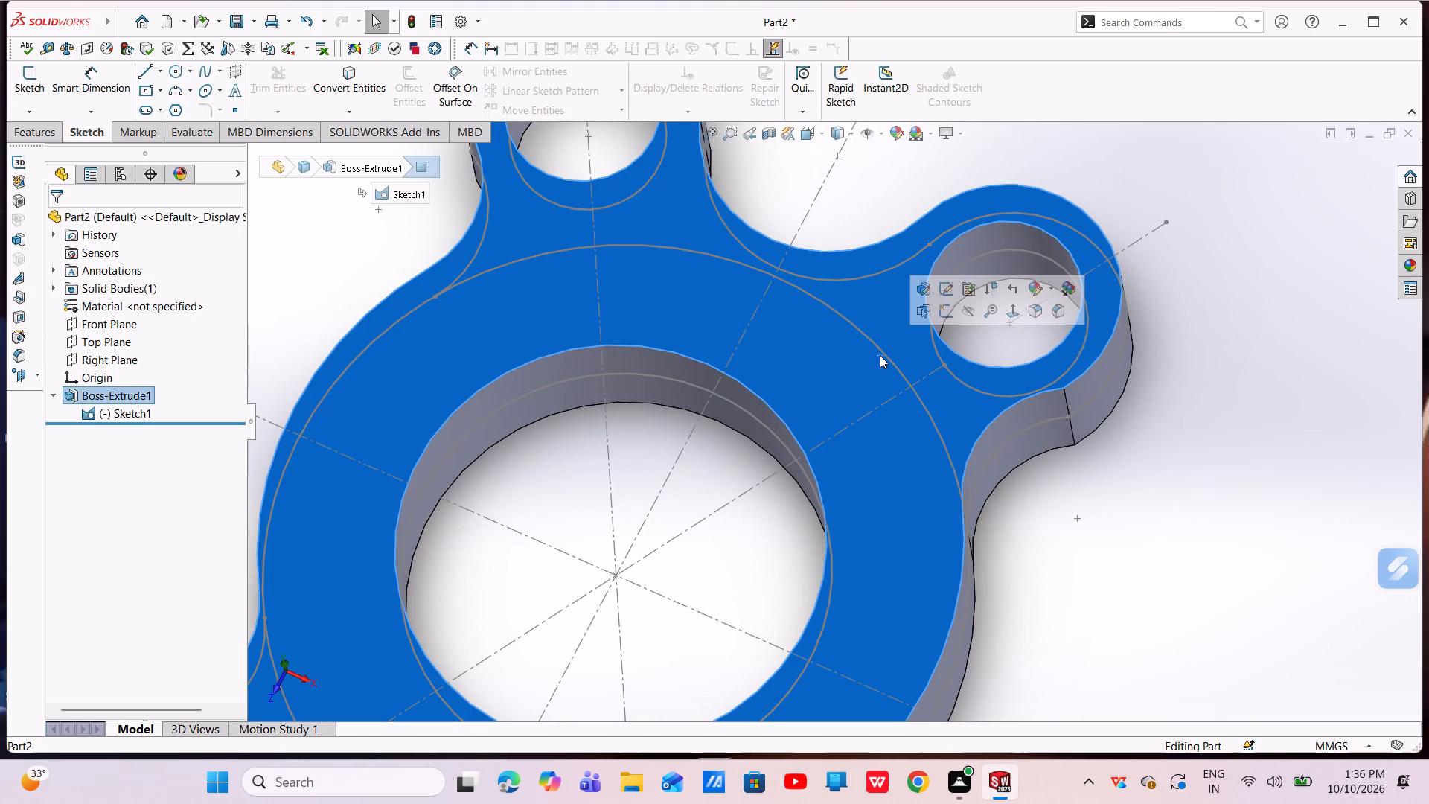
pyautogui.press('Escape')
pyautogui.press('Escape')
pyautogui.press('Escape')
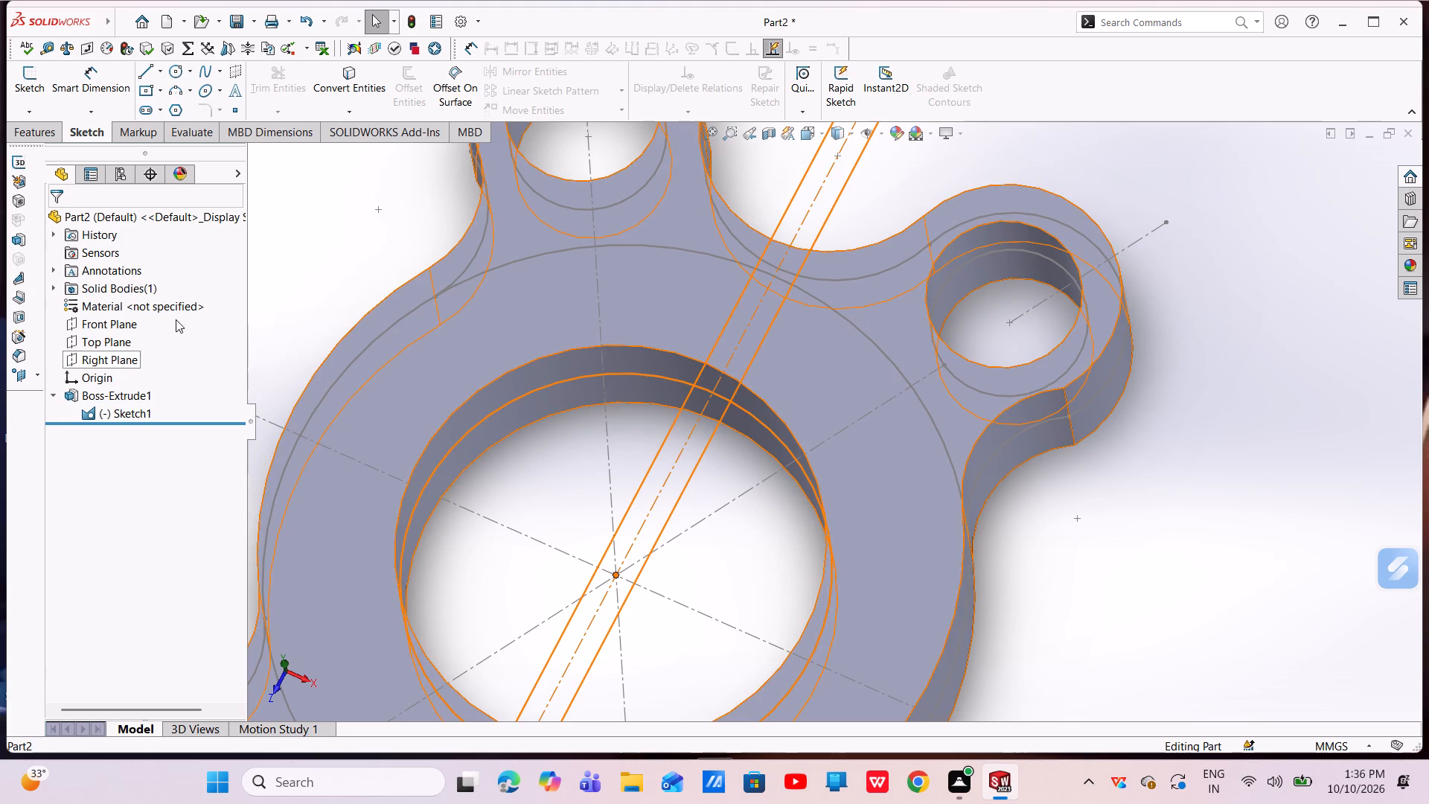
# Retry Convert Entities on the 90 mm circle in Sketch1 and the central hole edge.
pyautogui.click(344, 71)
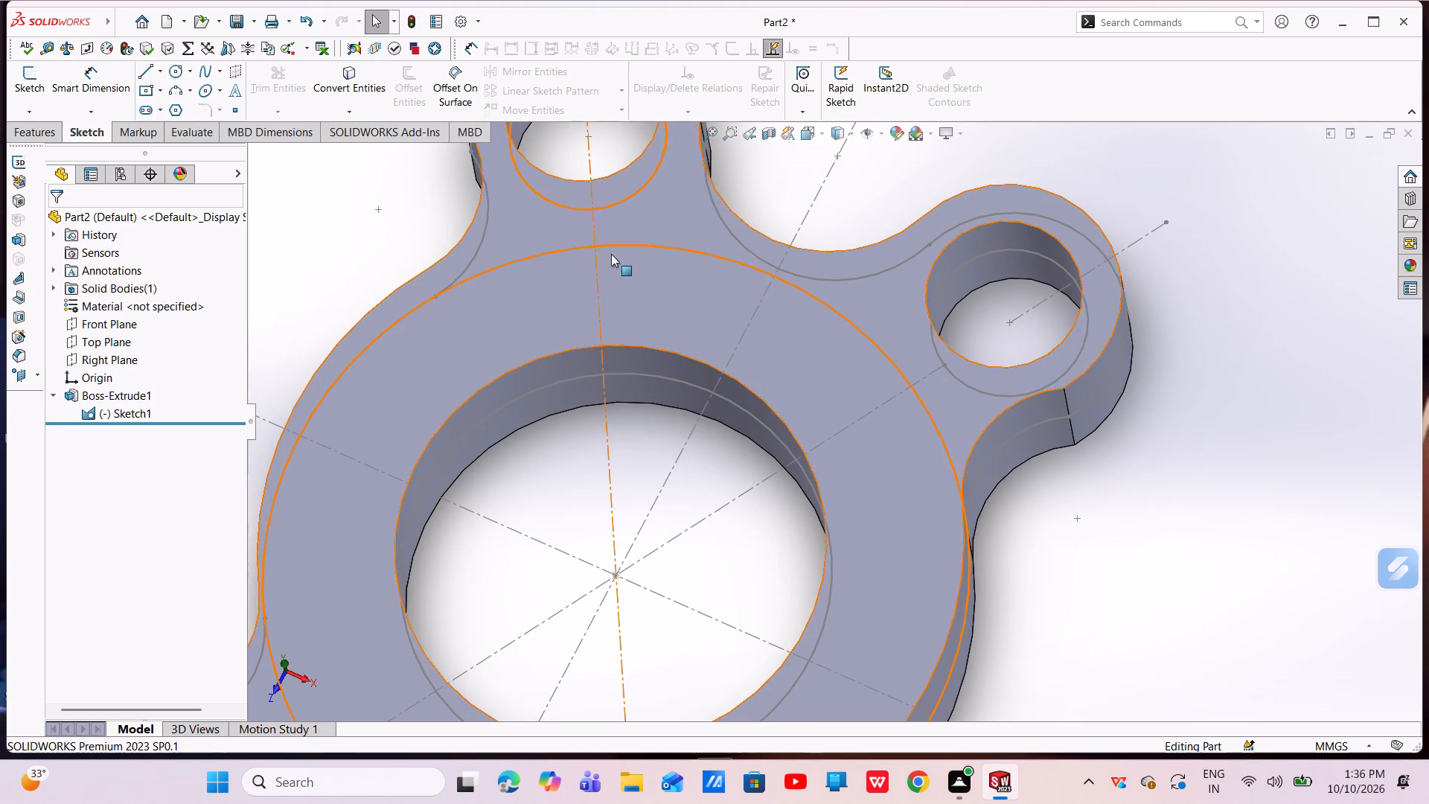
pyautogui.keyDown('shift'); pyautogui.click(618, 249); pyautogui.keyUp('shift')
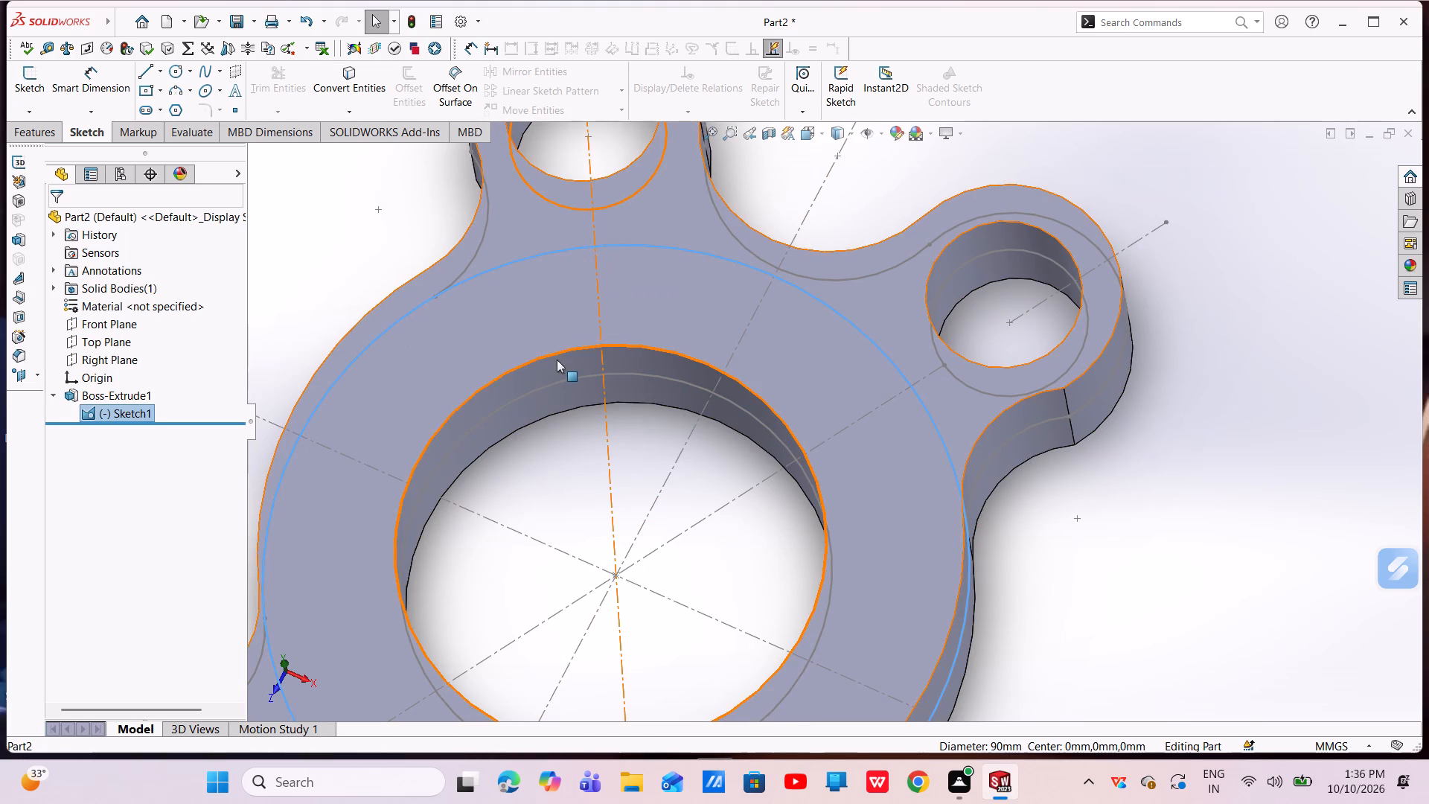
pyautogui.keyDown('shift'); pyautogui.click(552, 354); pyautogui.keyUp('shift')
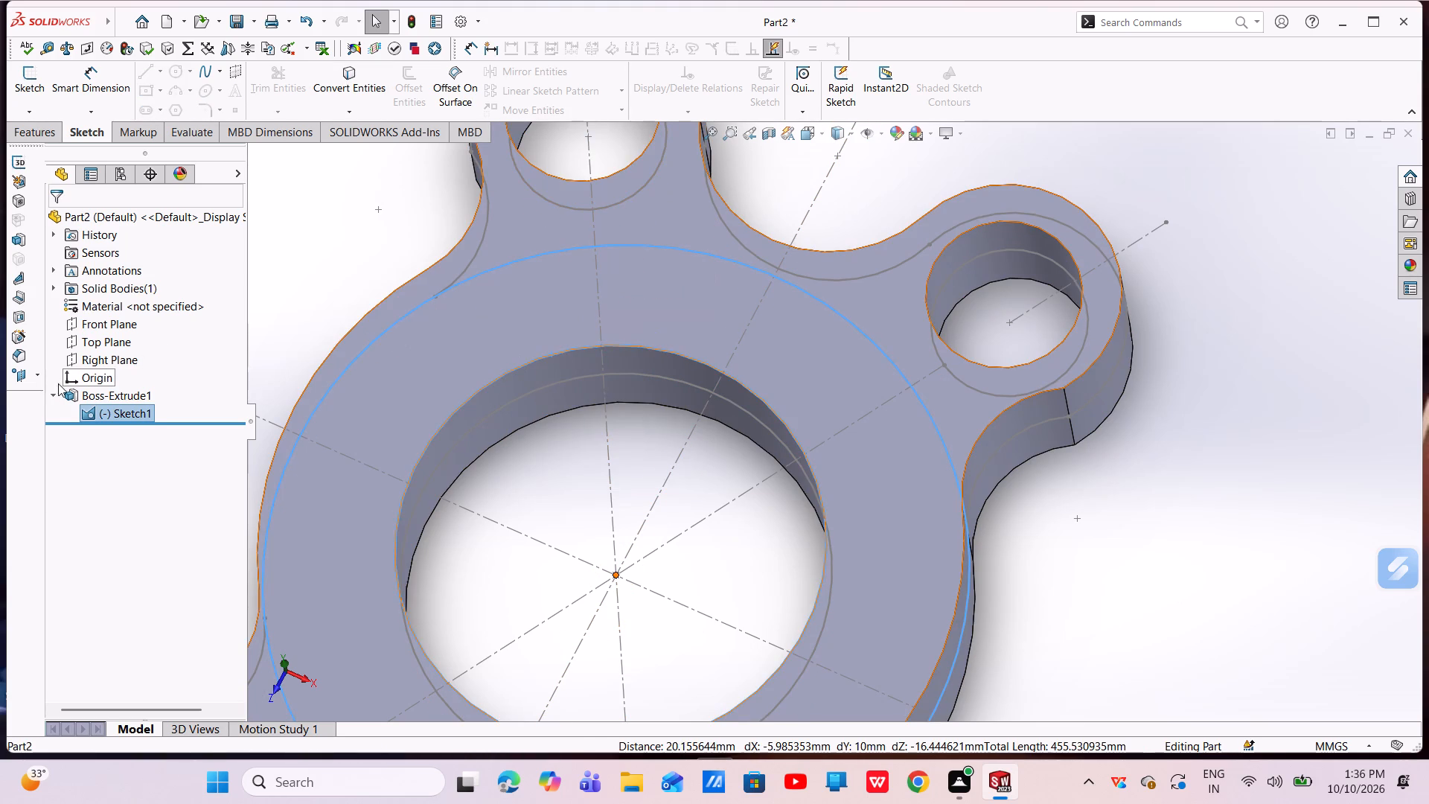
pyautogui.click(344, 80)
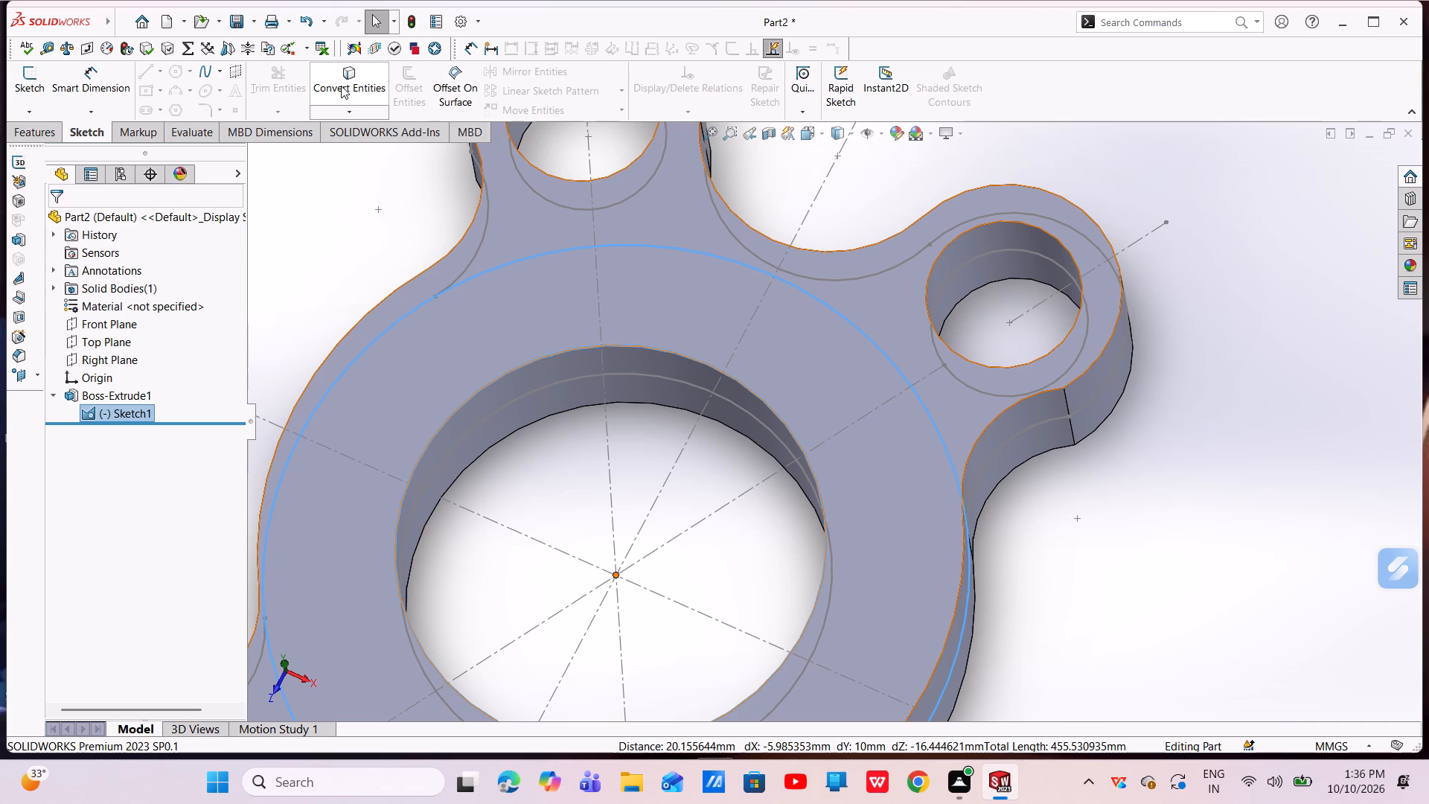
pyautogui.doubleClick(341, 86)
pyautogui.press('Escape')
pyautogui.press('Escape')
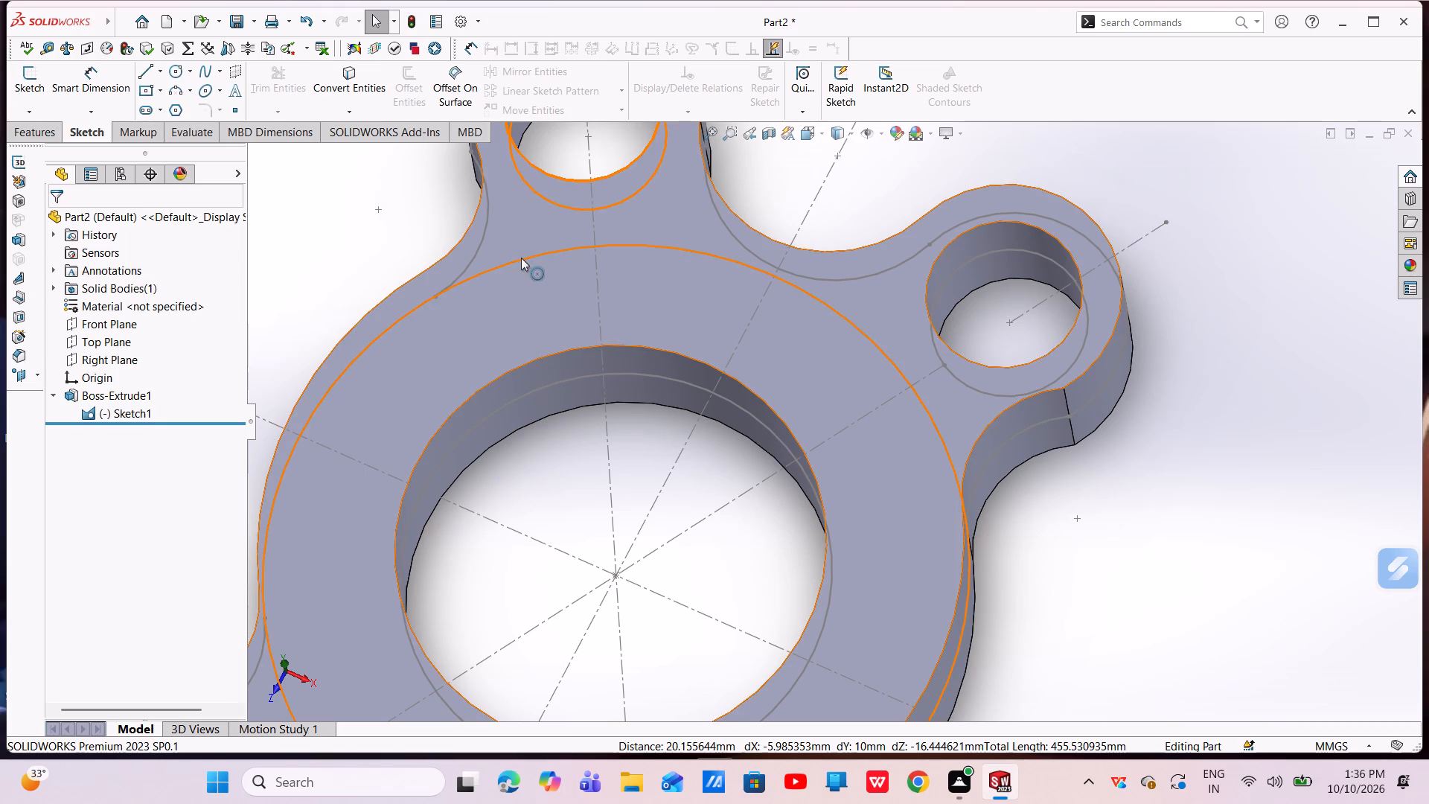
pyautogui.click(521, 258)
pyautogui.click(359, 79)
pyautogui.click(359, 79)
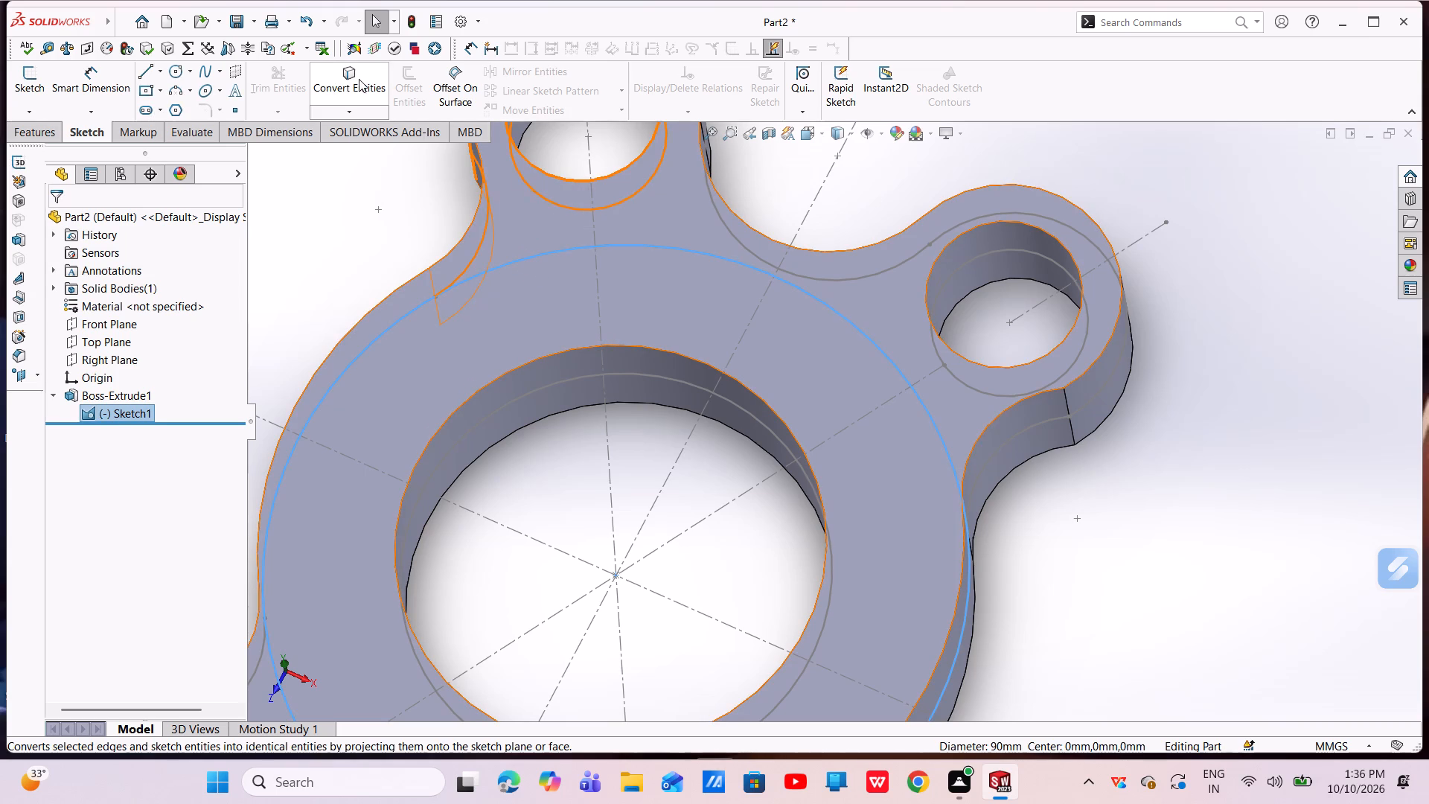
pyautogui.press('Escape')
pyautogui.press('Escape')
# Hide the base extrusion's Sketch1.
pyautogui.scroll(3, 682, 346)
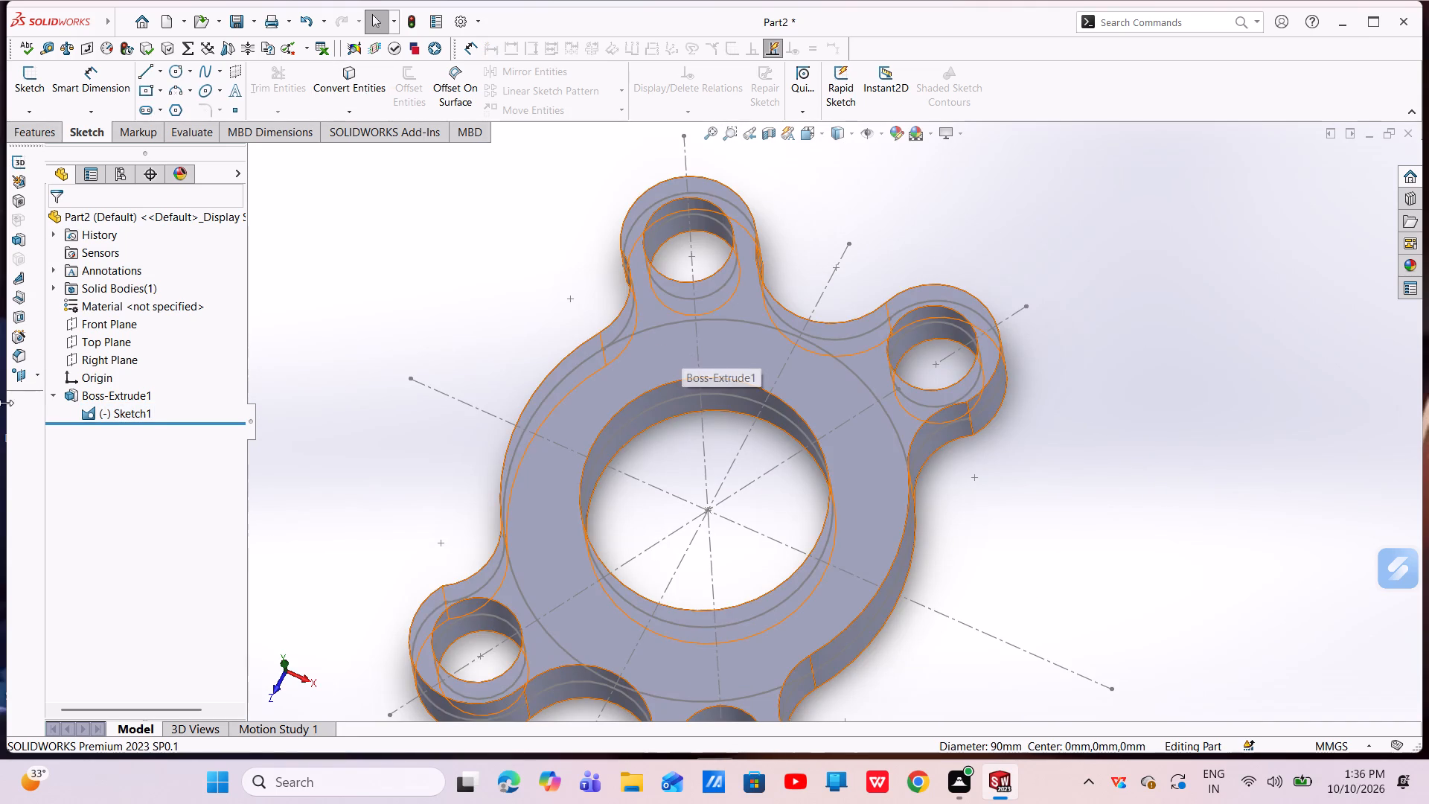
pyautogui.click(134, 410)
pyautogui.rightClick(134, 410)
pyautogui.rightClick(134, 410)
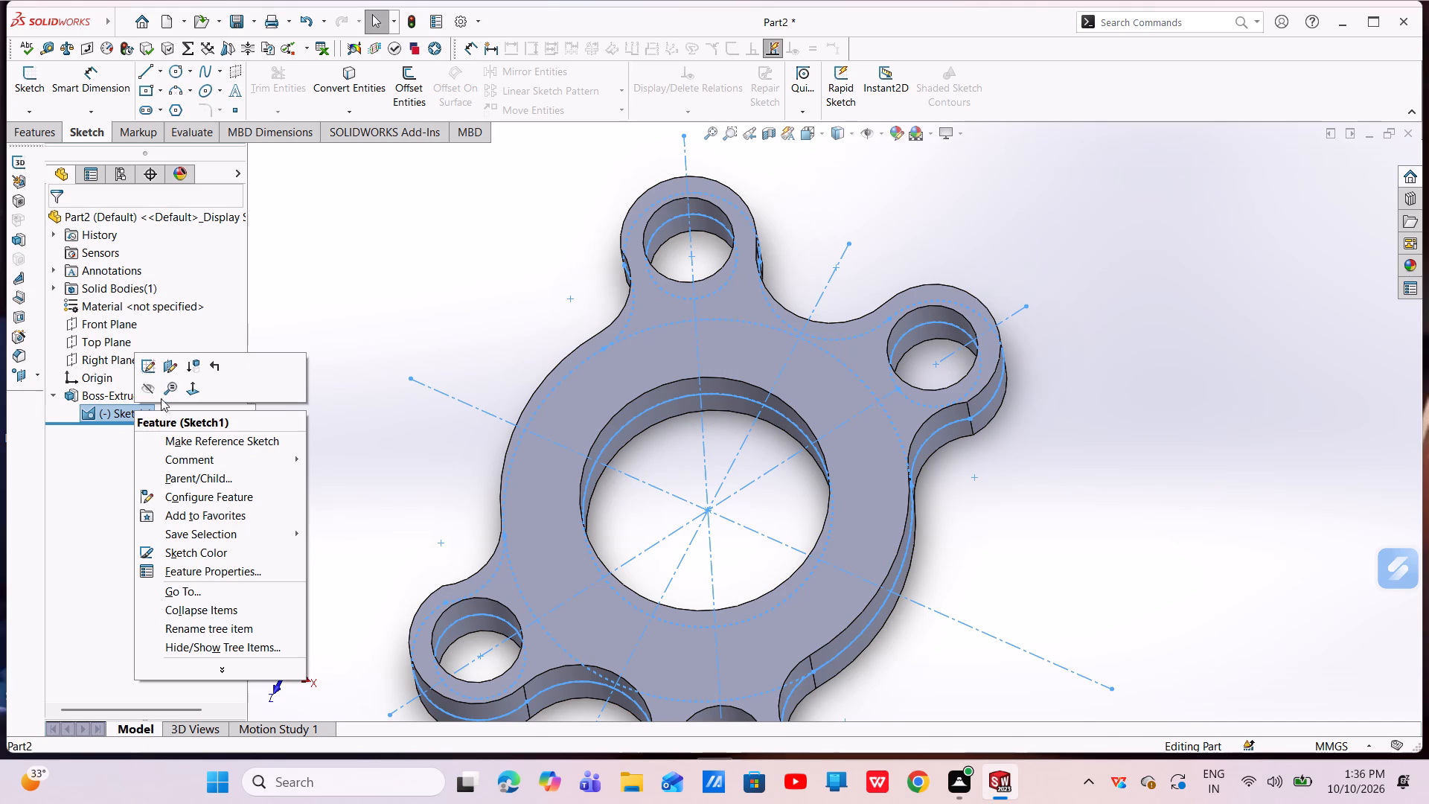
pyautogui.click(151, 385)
# Start a new sketch on the flange's upper flat face.
pyautogui.scroll(4, 604, 412)
pyautogui.moveTo(689, 454); pyautogui.dragTo(720, 572, button='middle')
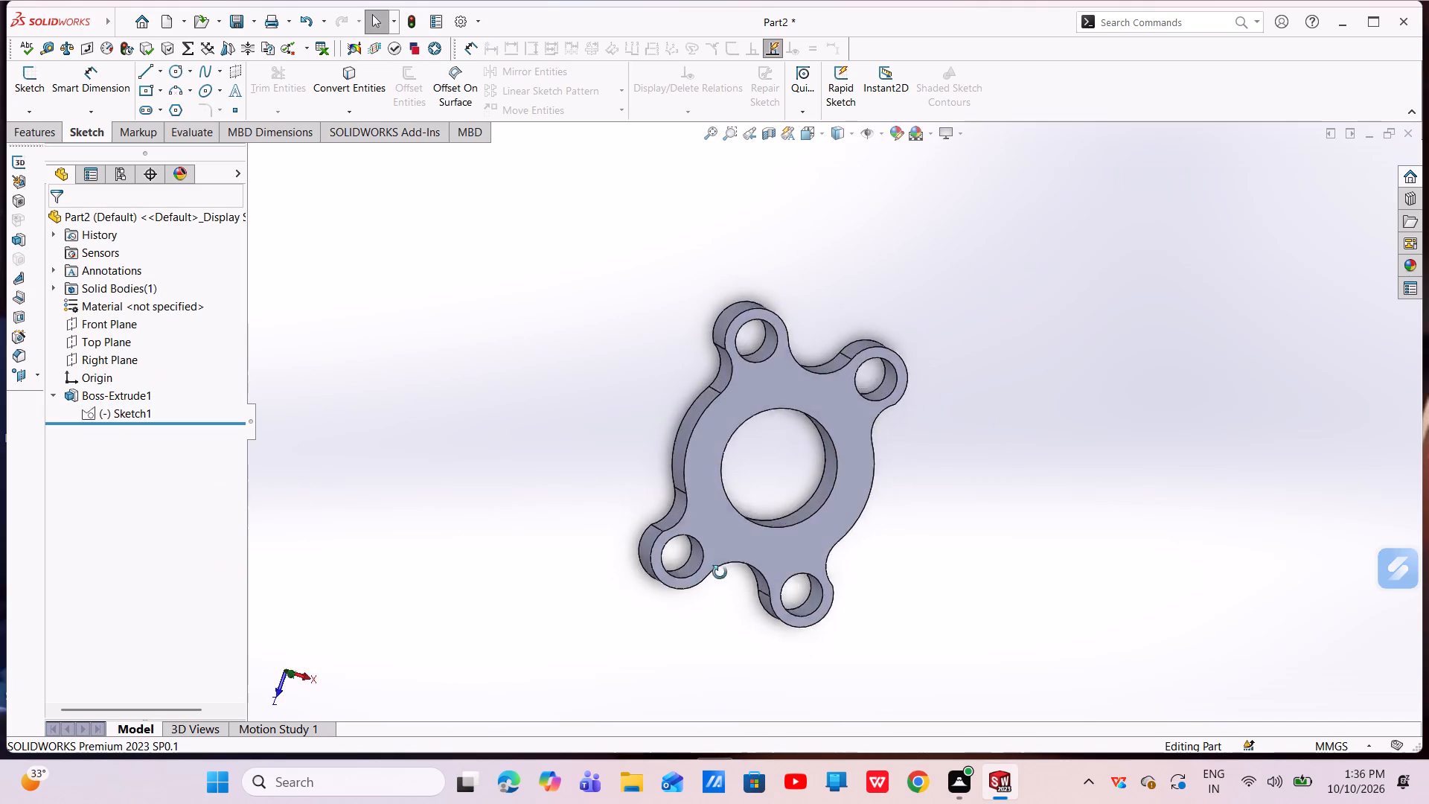
pyautogui.moveTo(720, 572); pyautogui.dragTo(526, 544, button='middle')
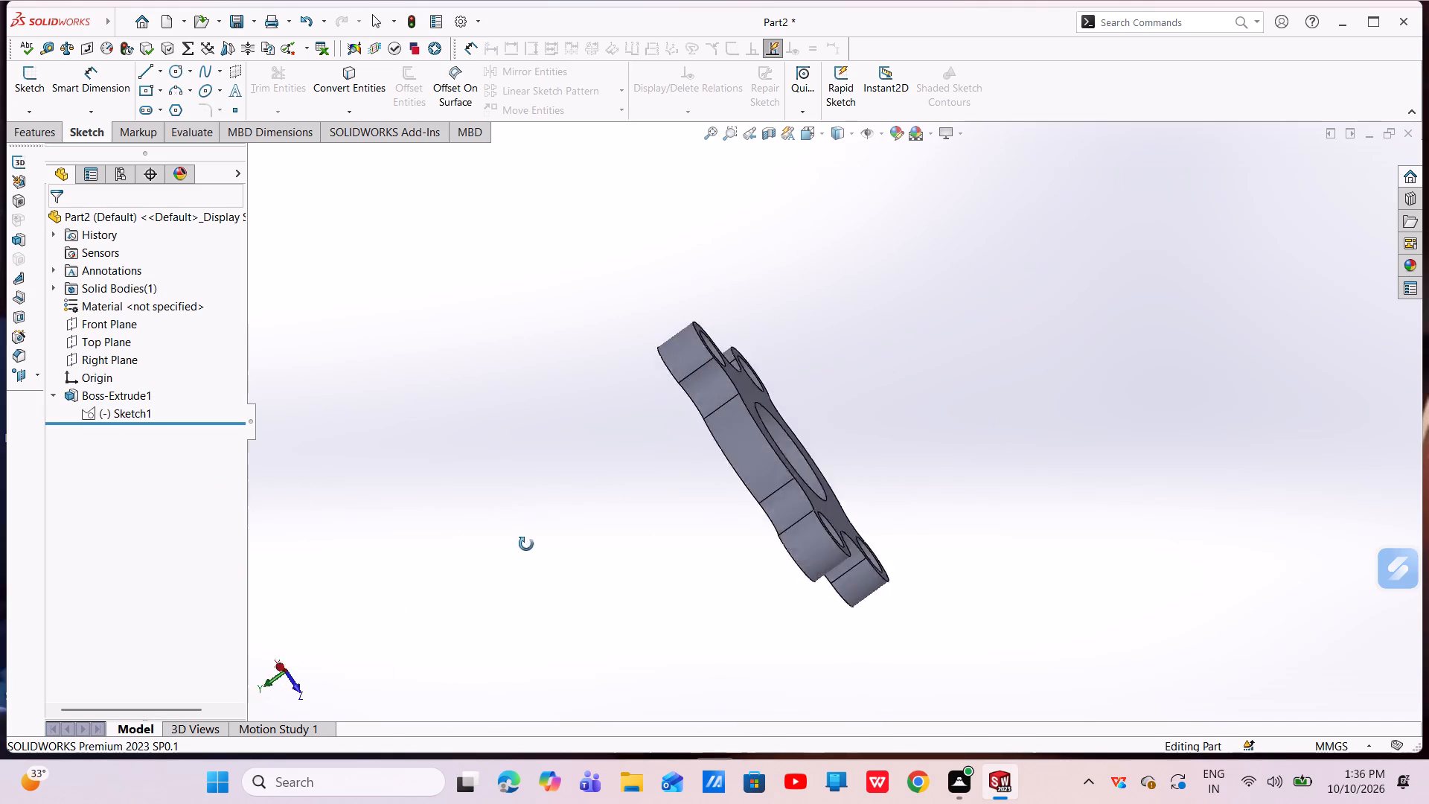
pyautogui.moveTo(526, 544); pyautogui.dragTo(648, 424, button='middle')
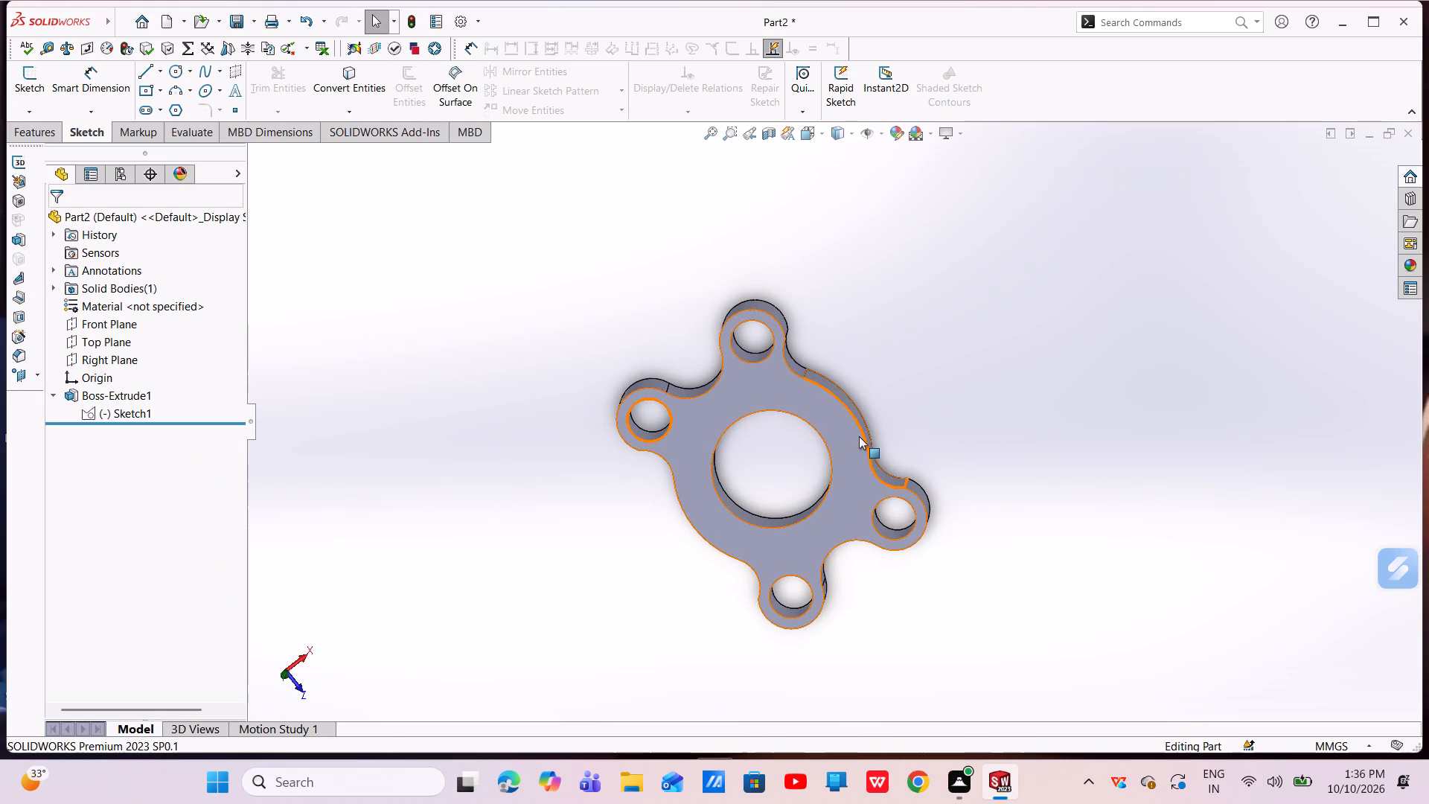
pyautogui.click(852, 444)
pyautogui.click(913, 397)
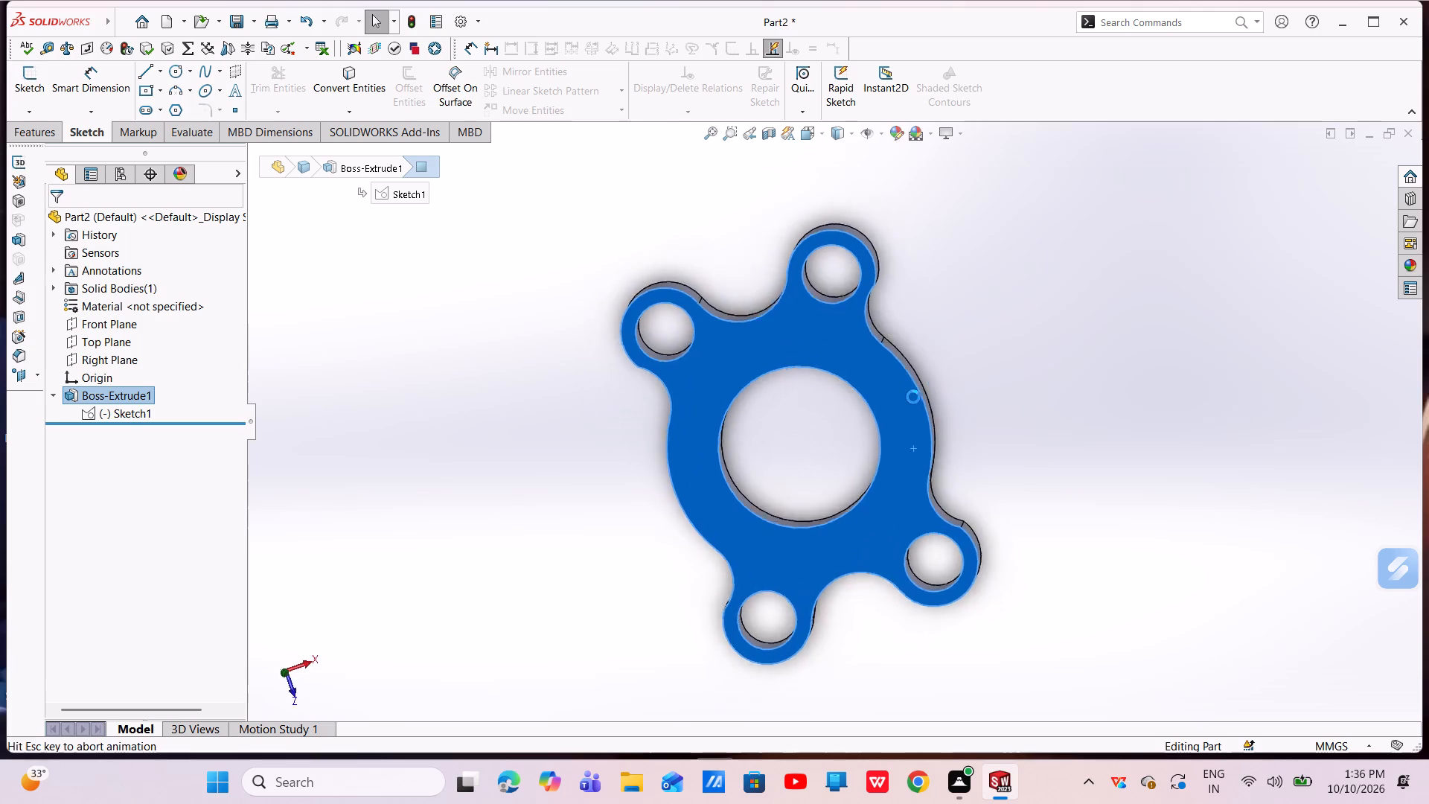
pyautogui.press('Escape')
pyautogui.press('Escape')
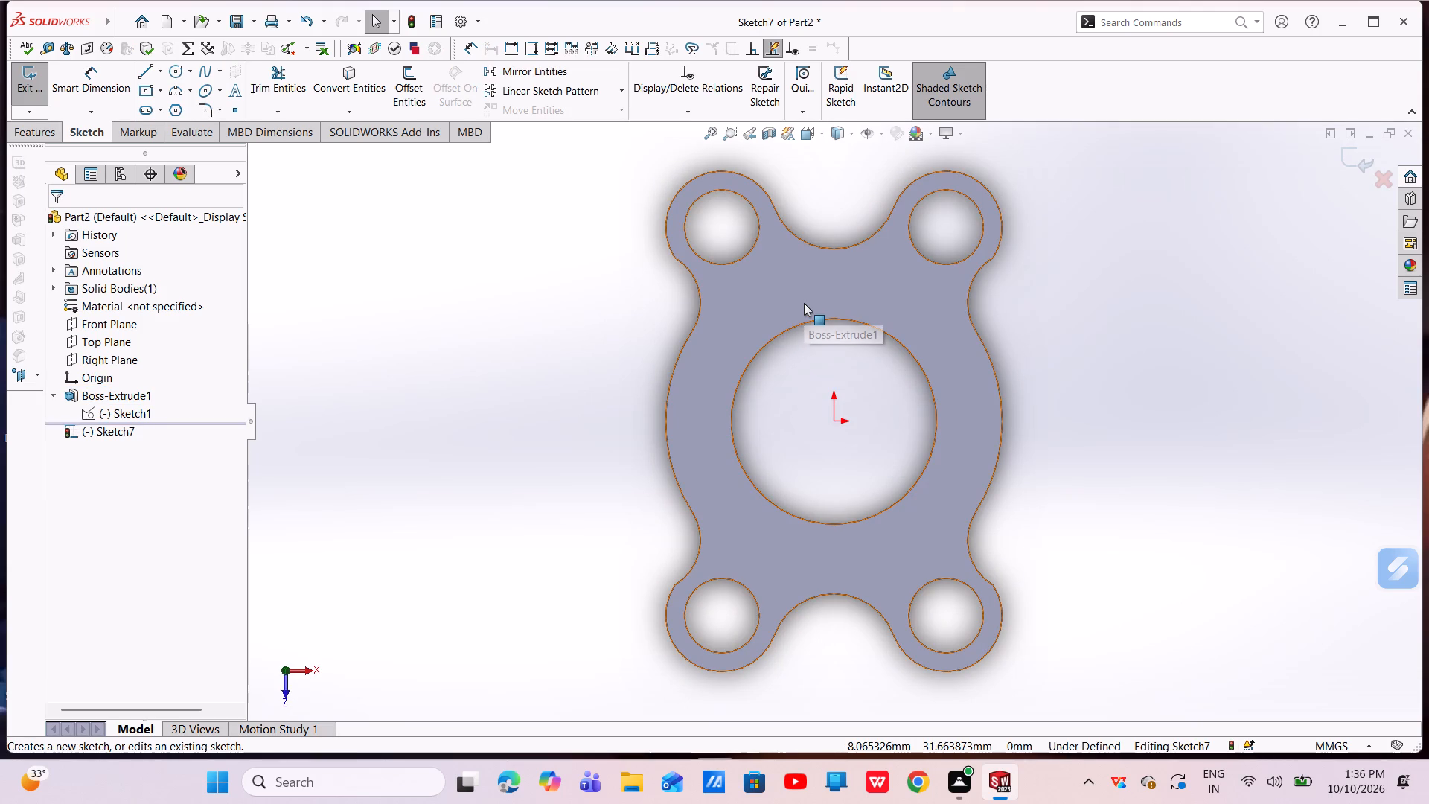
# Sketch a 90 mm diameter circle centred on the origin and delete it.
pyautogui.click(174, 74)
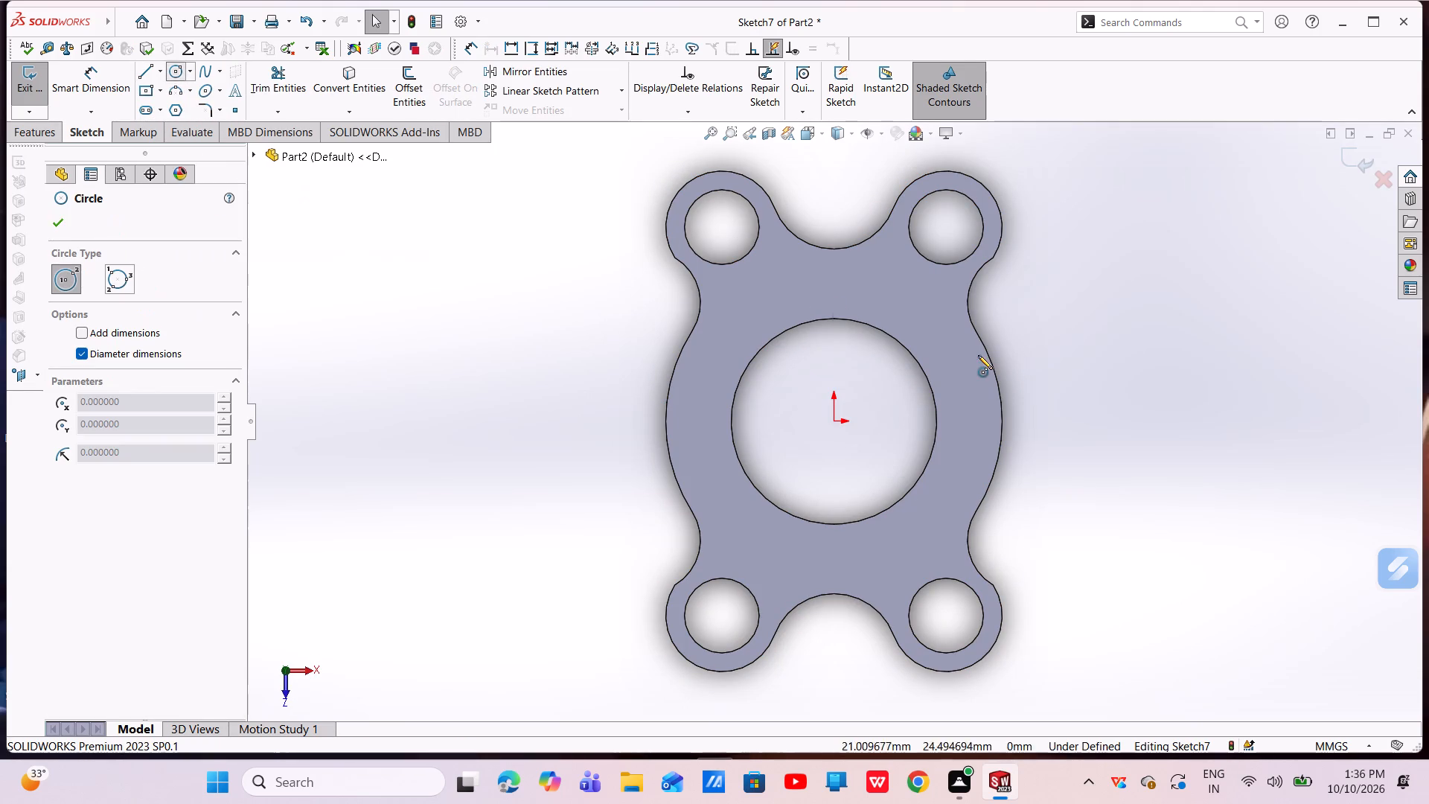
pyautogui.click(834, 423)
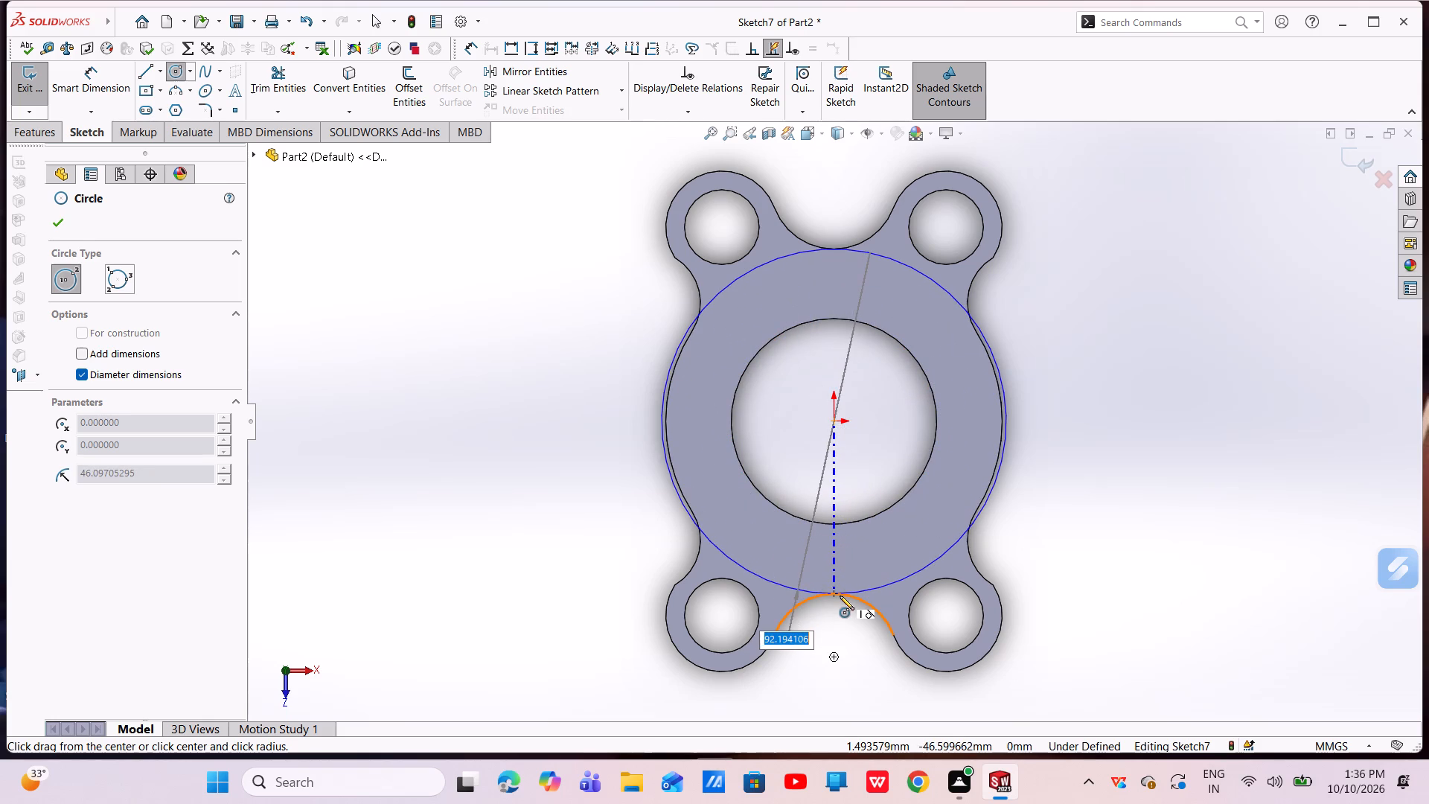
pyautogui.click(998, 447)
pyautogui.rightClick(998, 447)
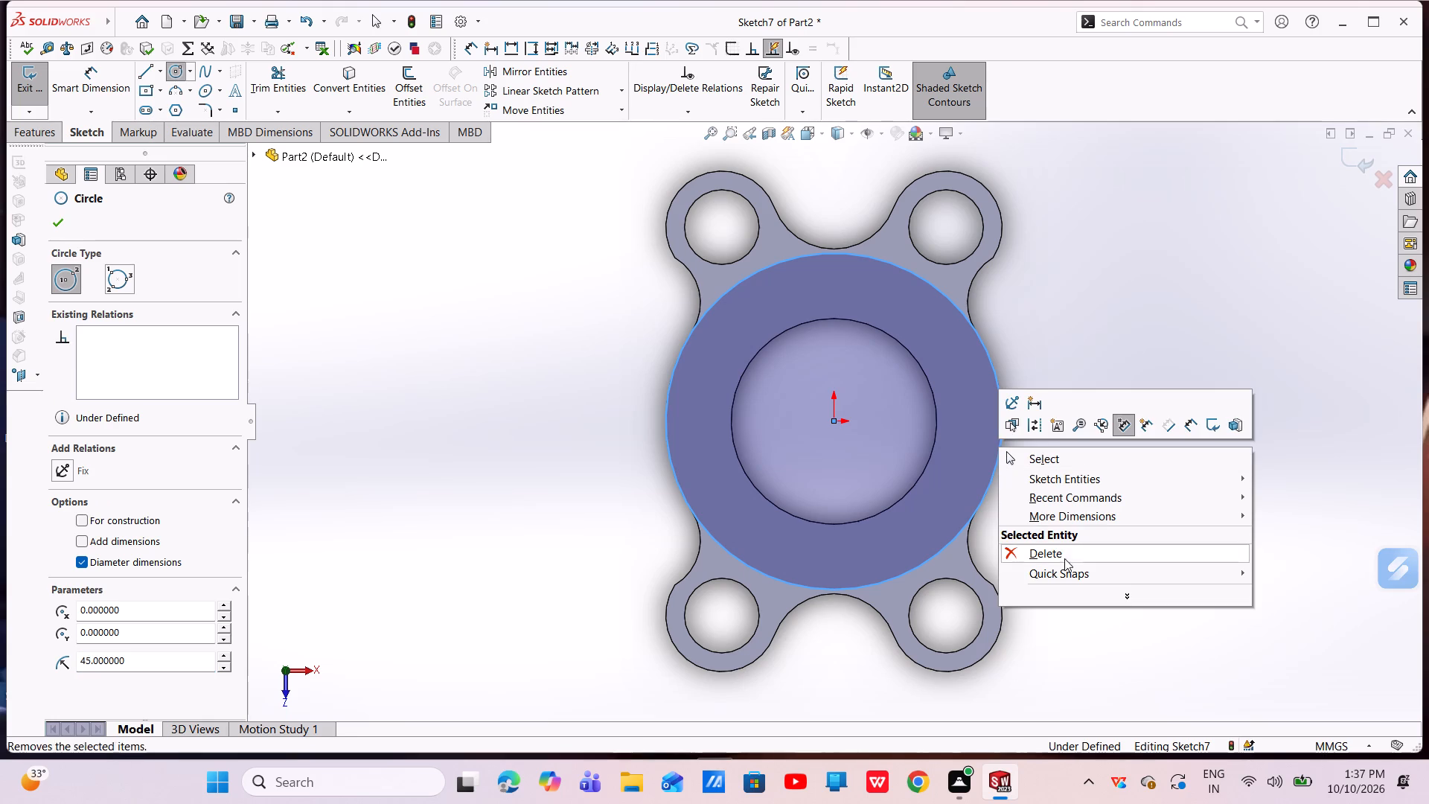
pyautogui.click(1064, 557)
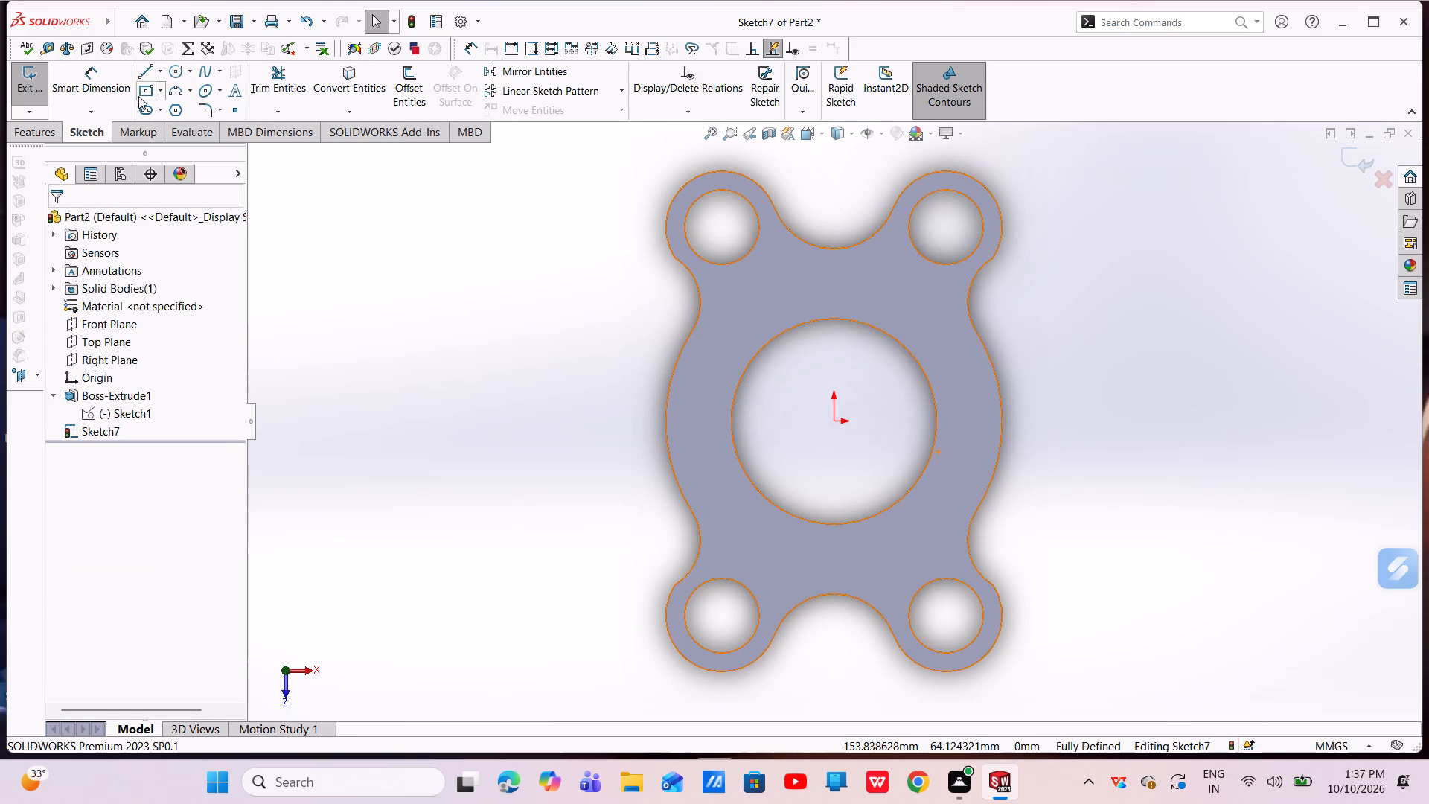
# Sketch a 90 mm diameter circle centred on the origin, meeting the flange's curved side edges.
pyautogui.click(167, 71)
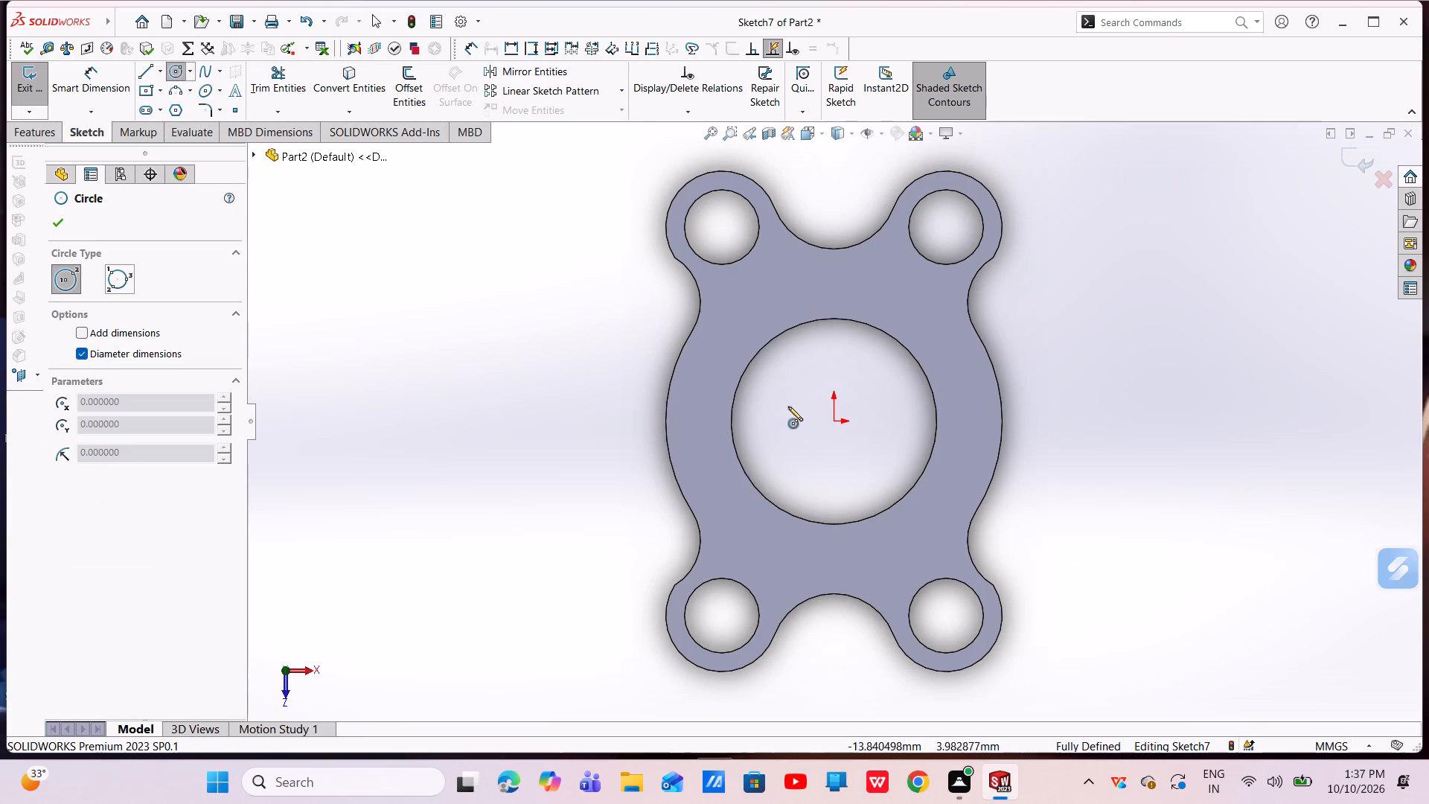
pyautogui.click(830, 418)
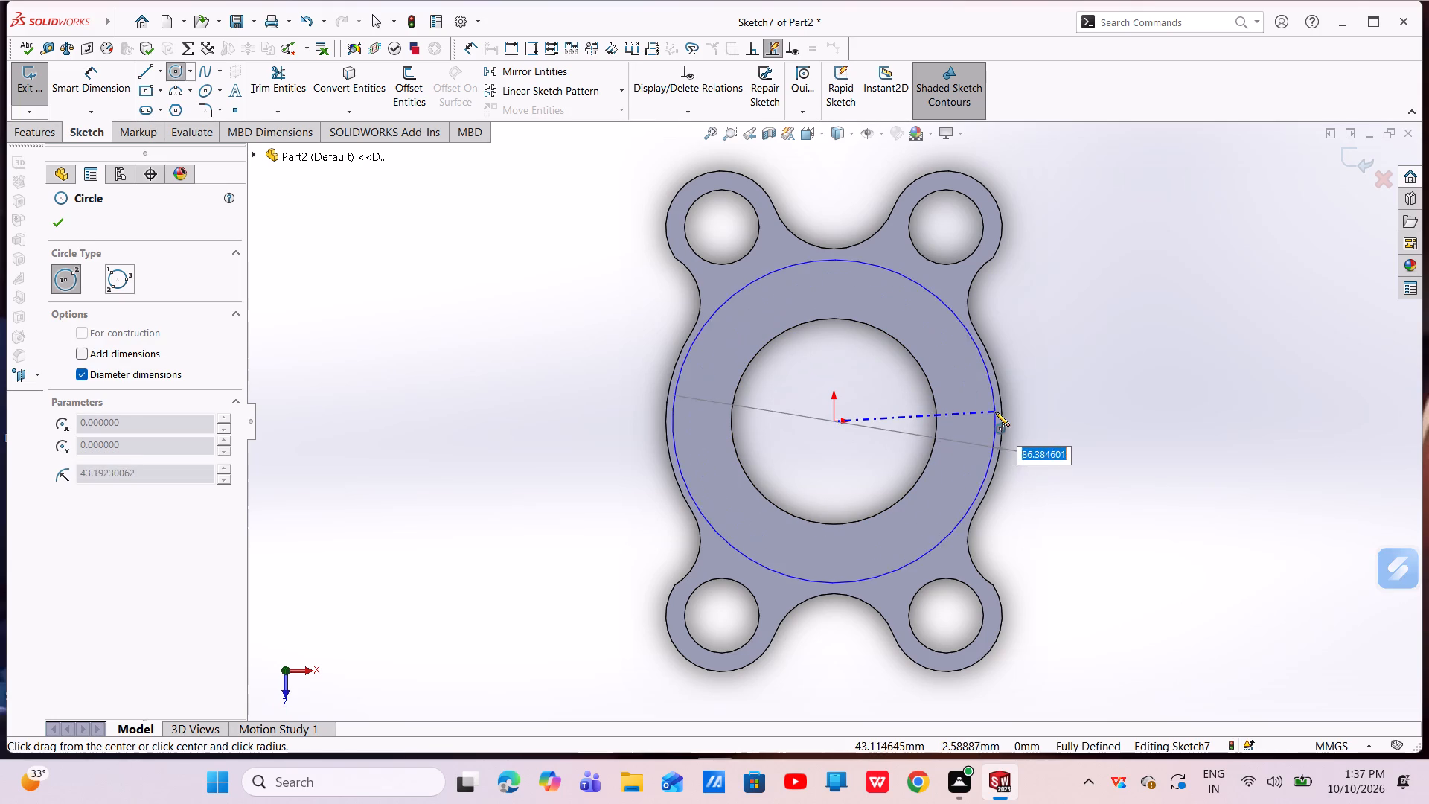
pyautogui.click(999, 405)
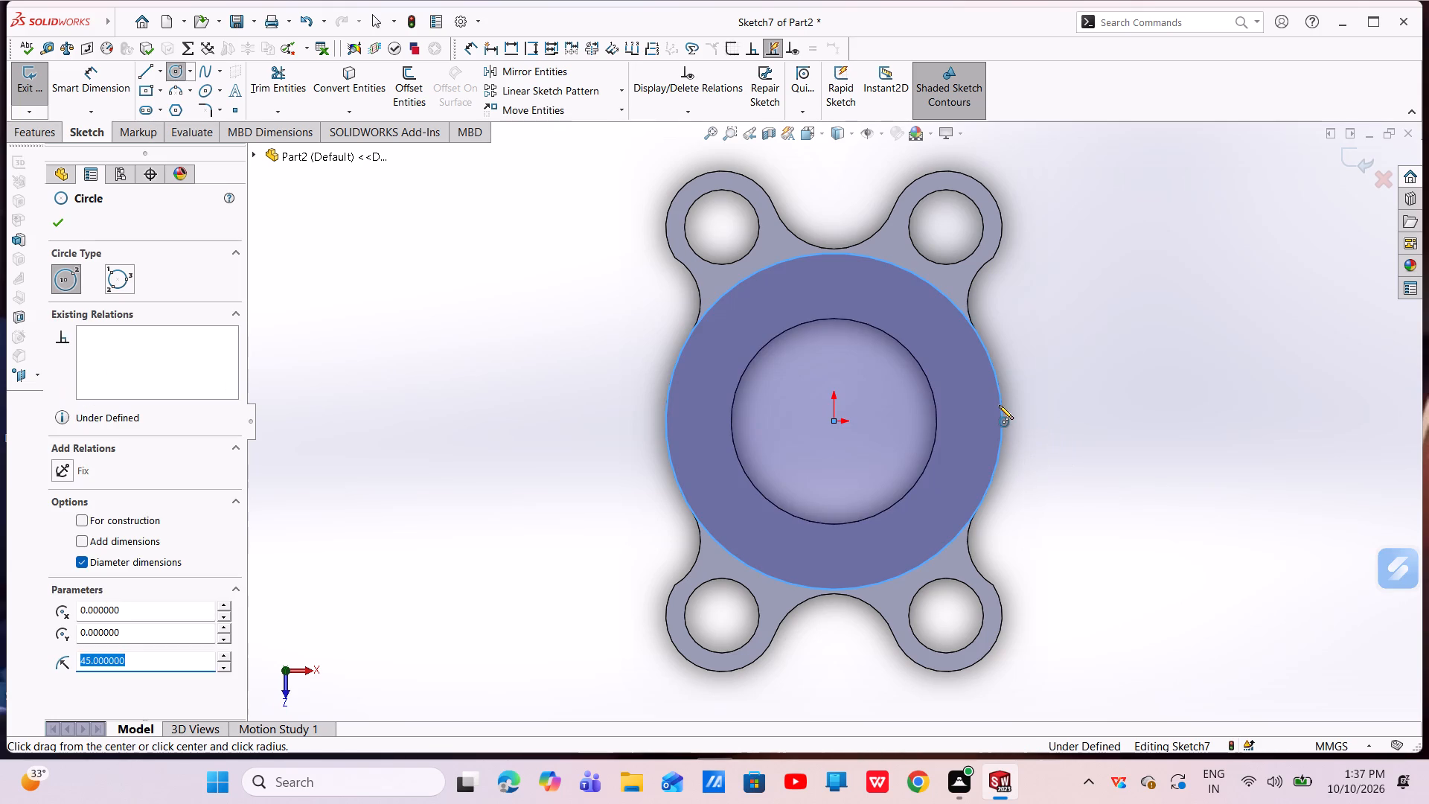
pyautogui.rightClick(999, 405)
pyautogui.click(1029, 418)
pyautogui.press('Escape')
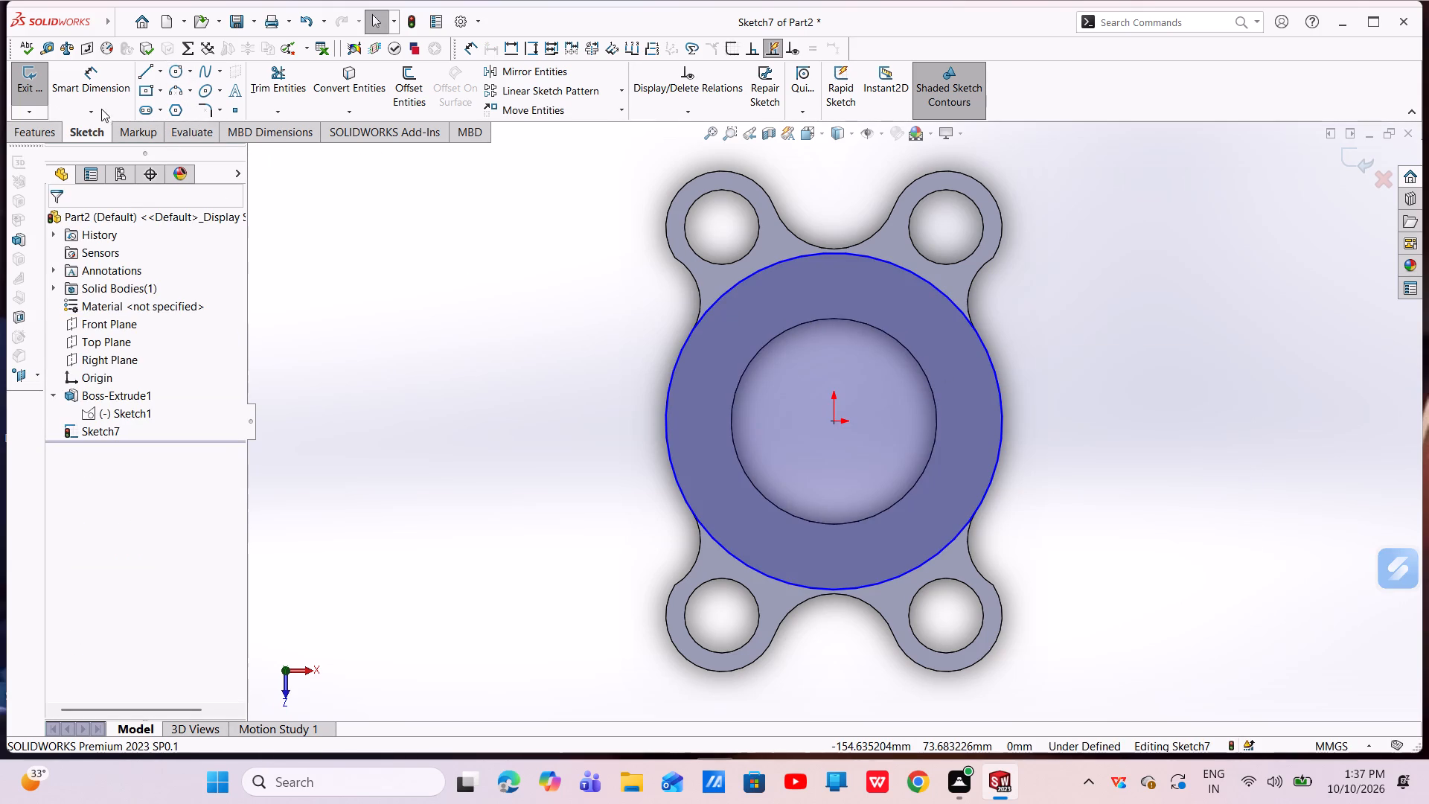
# Sketch a concentric 55 mm diameter circle at the origin, matching the central hole edge.
pyautogui.click(179, 69)
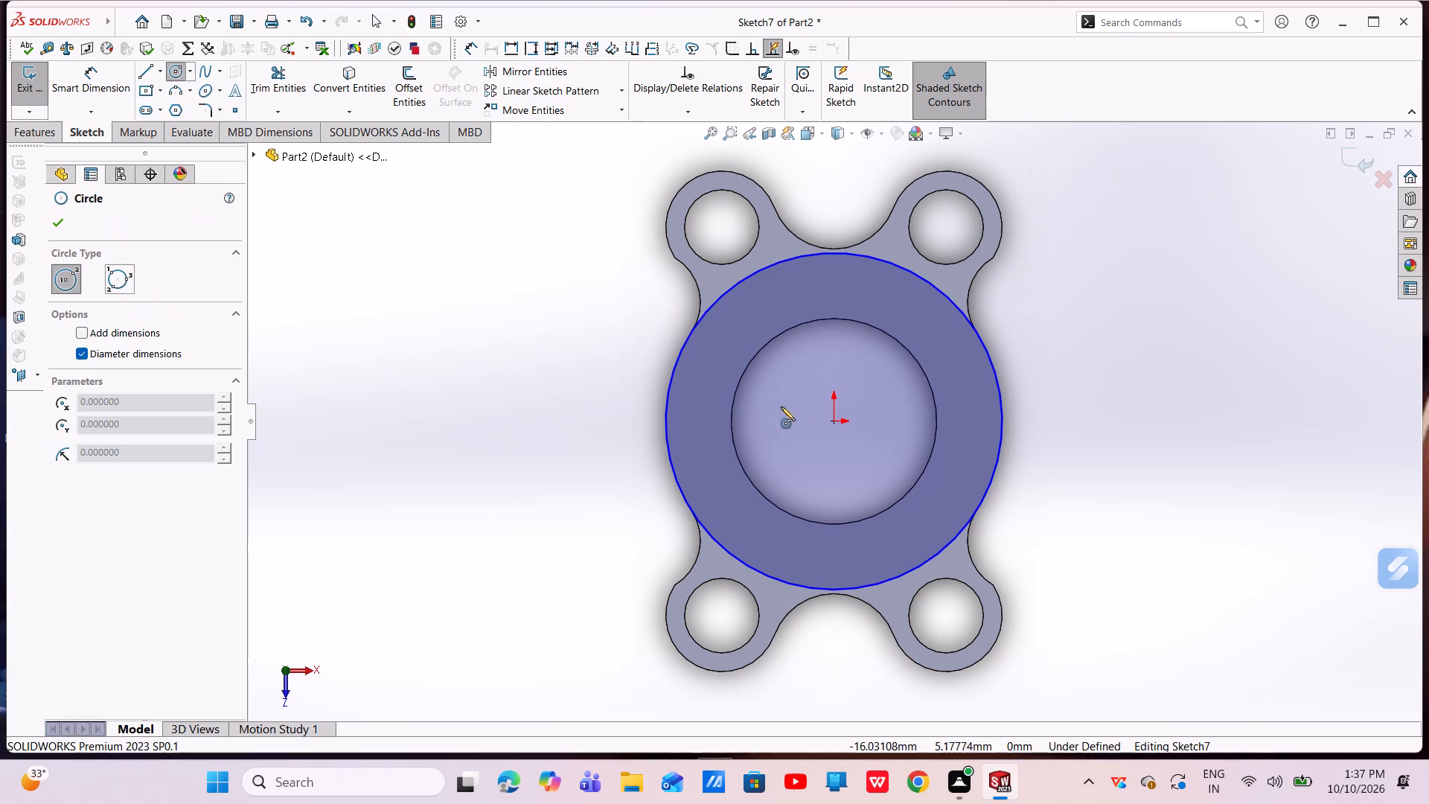
pyautogui.click(834, 423)
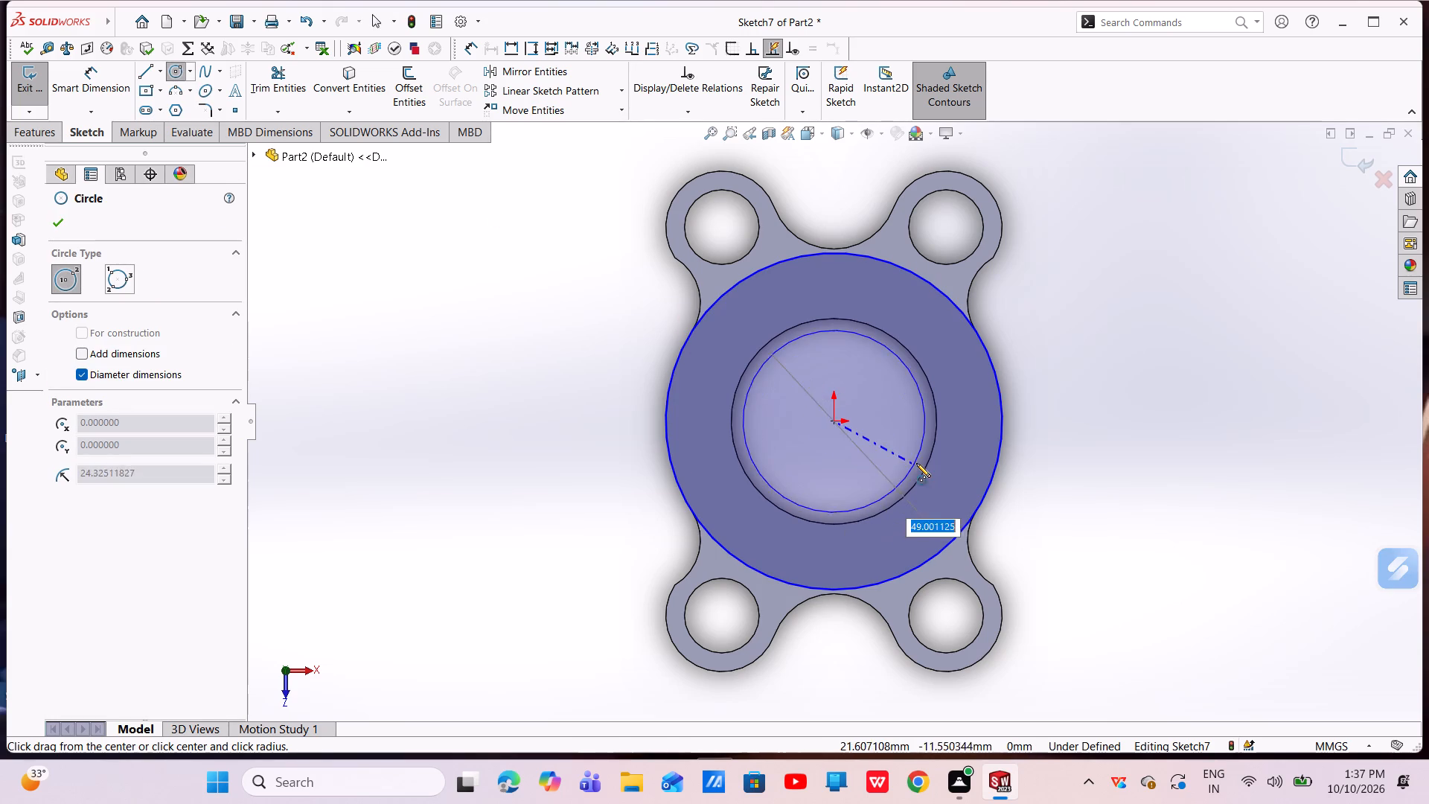
pyautogui.click(929, 450)
pyautogui.rightClick(929, 449)
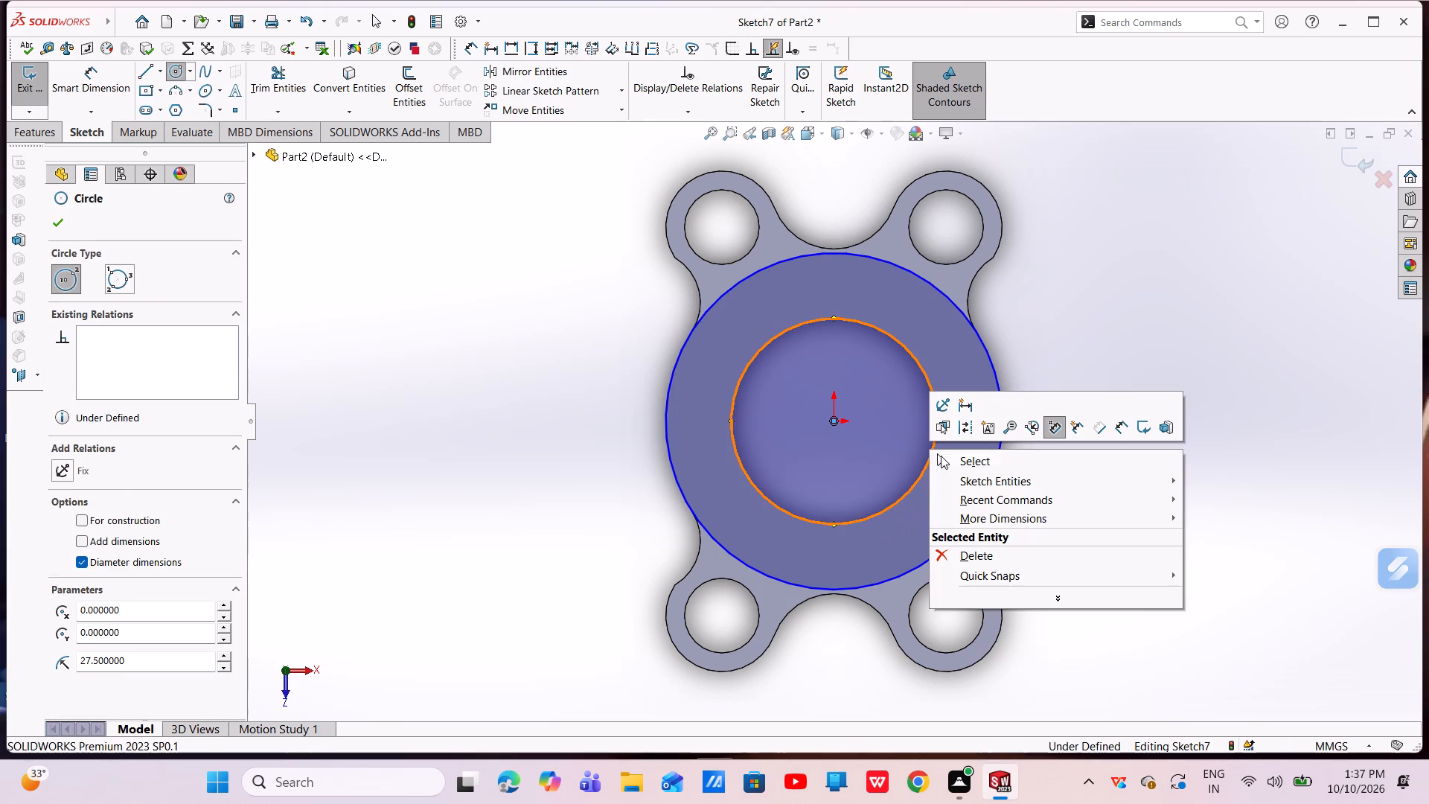
pyautogui.click(962, 468)
pyautogui.press('Escape')
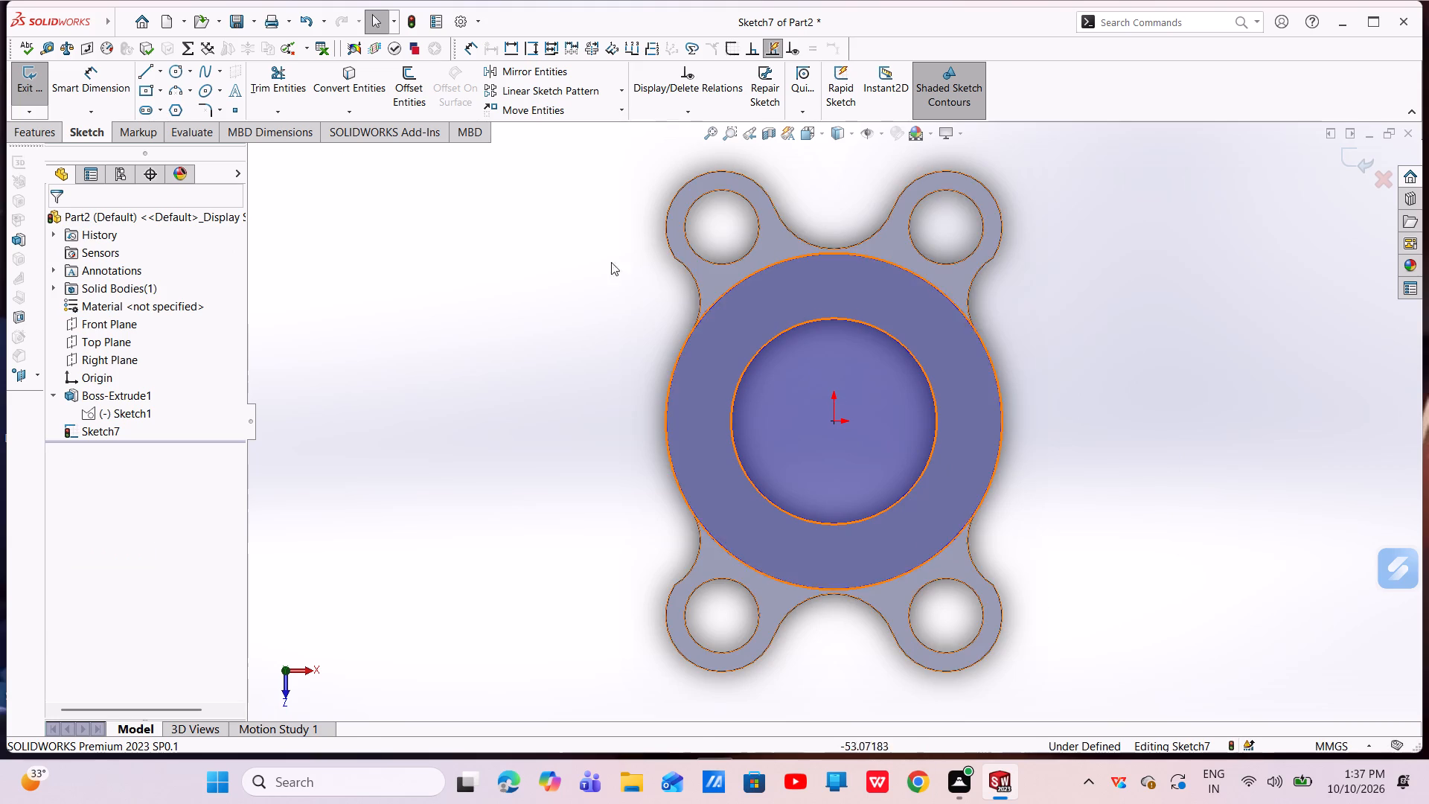
# Extrude the two-circle ring sketch as a 3 mm blind boss above the flange, merged with the body.
pyautogui.click(19, 128)
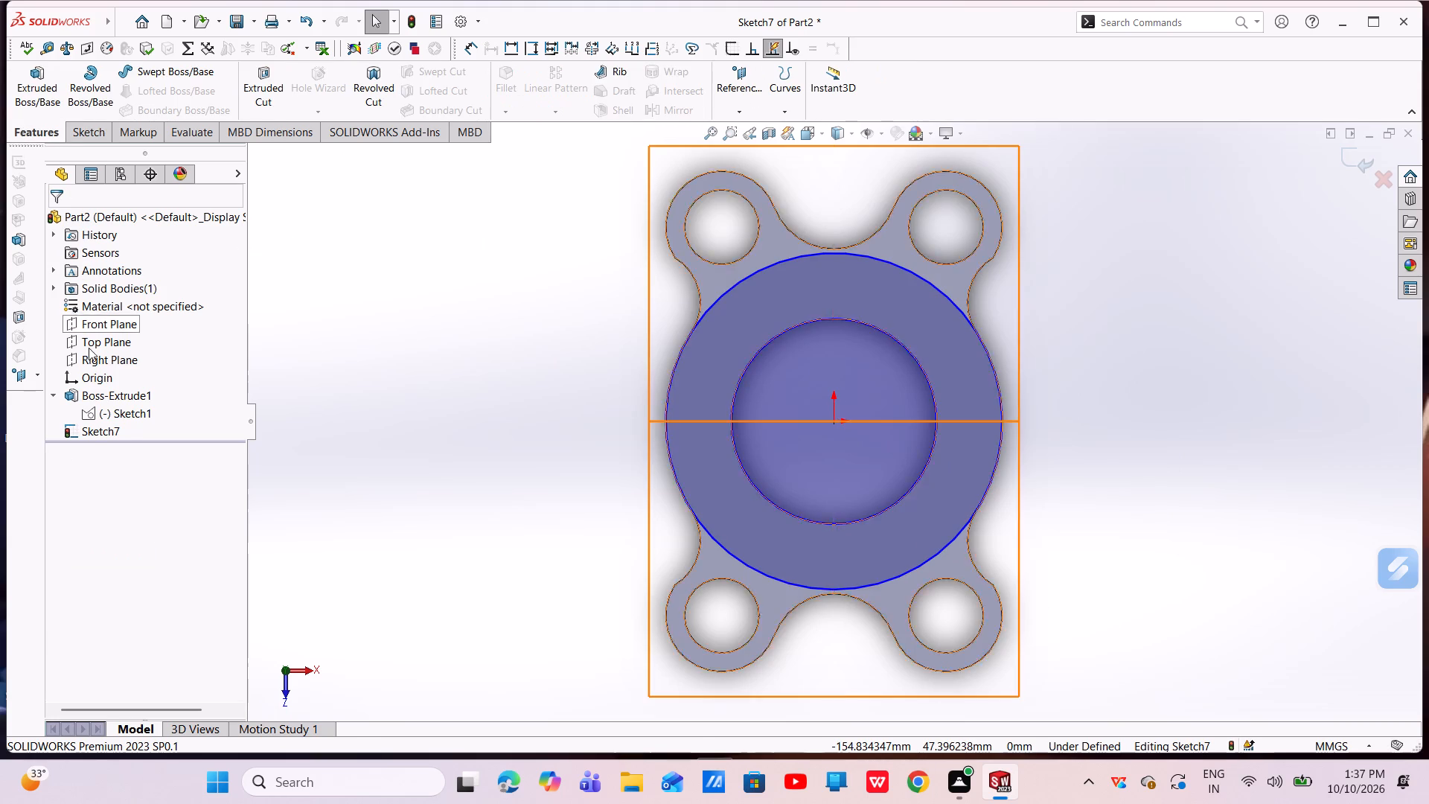
pyautogui.click(49, 86)
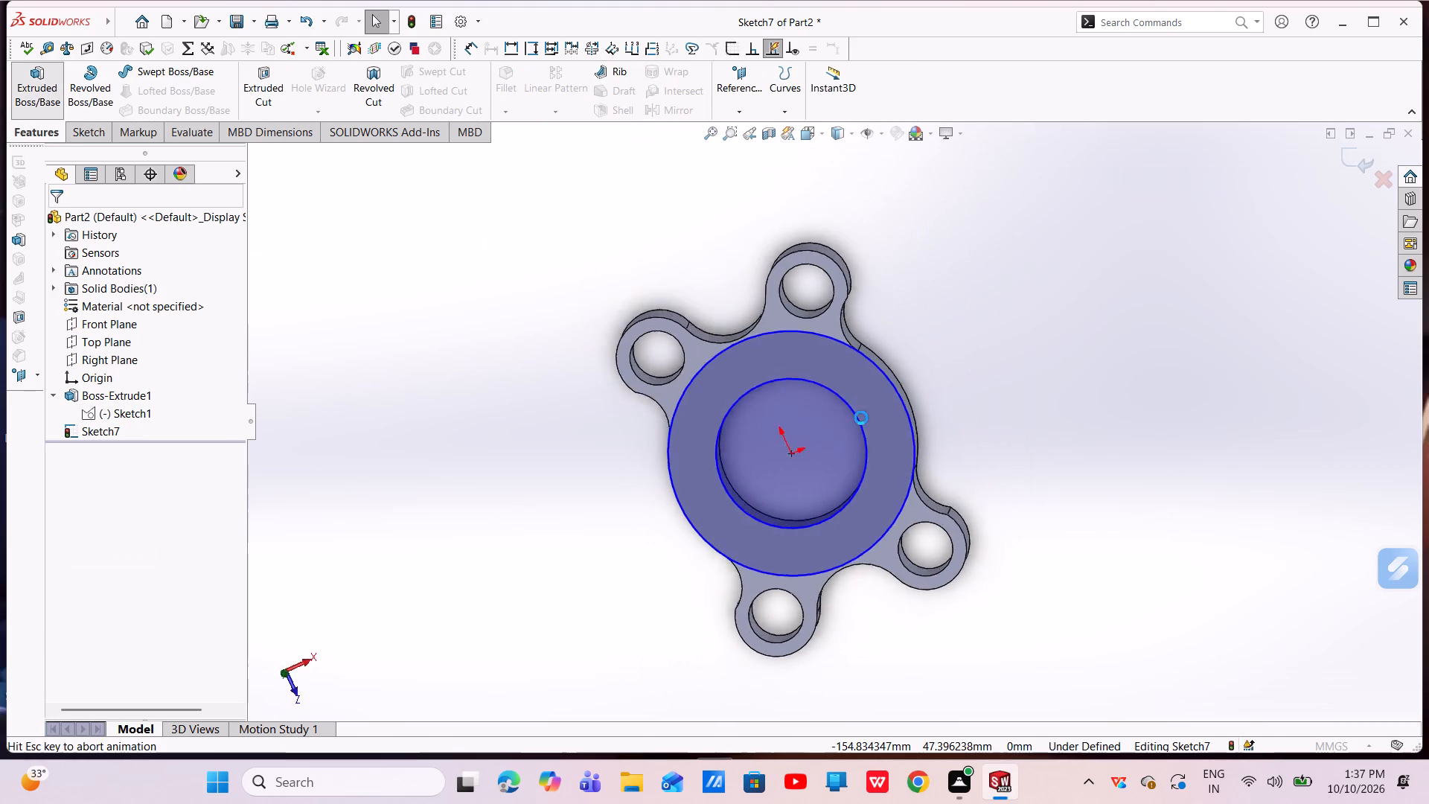
pyautogui.moveTo(828, 487); pyautogui.dragTo(902, 253, button='middle')
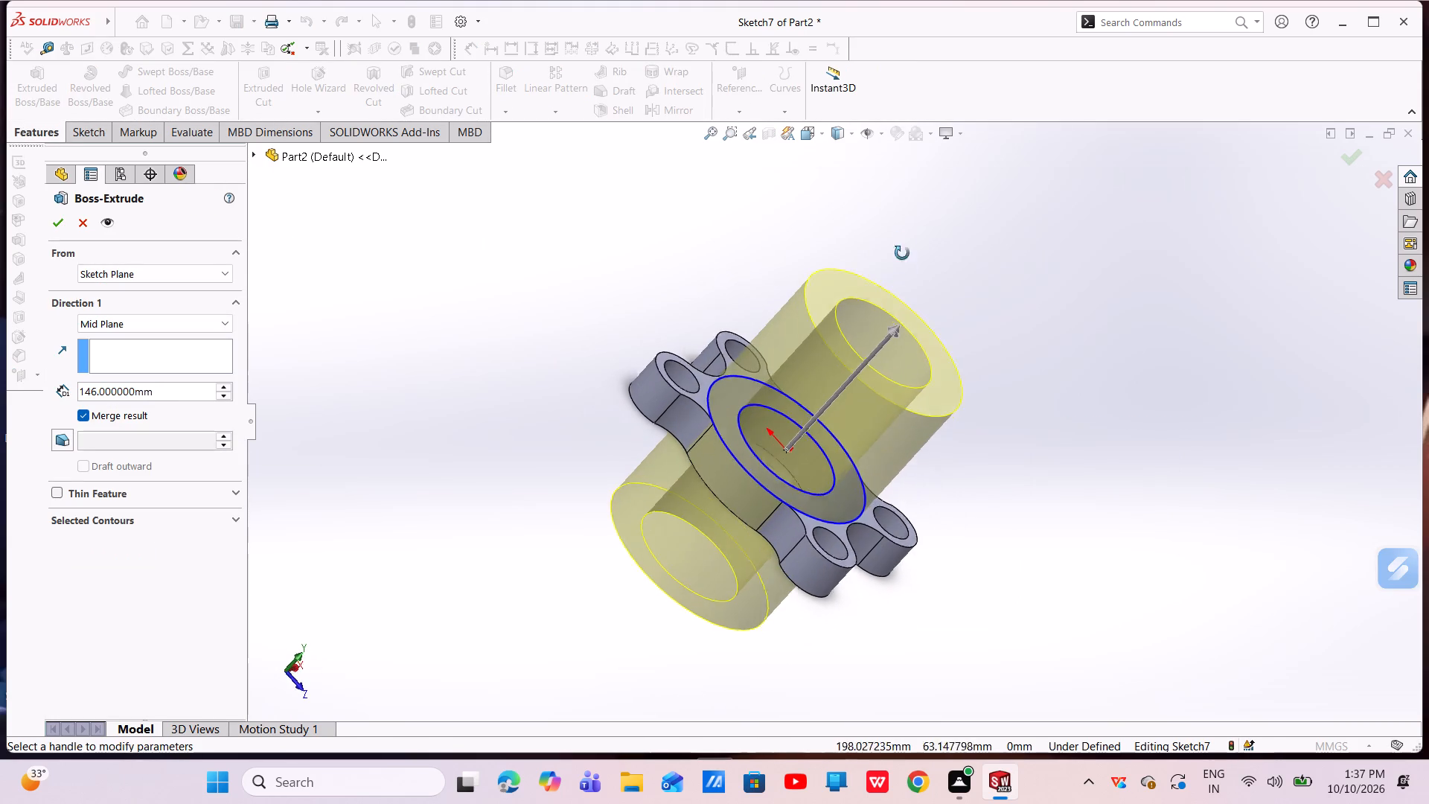
pyautogui.moveTo(902, 253); pyautogui.dragTo(904, 241, button='middle')
pyautogui.click(185, 326)
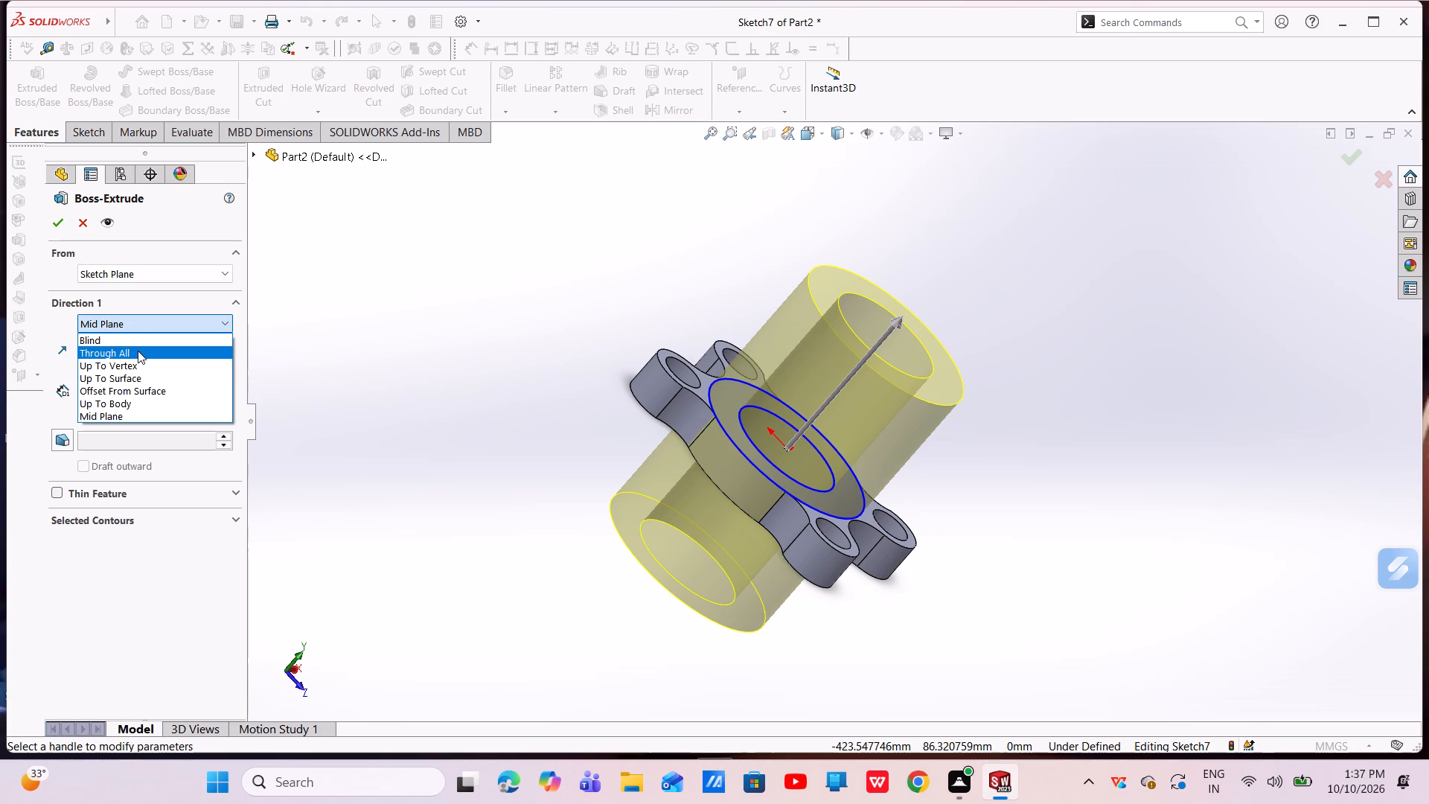
pyautogui.click(150, 335)
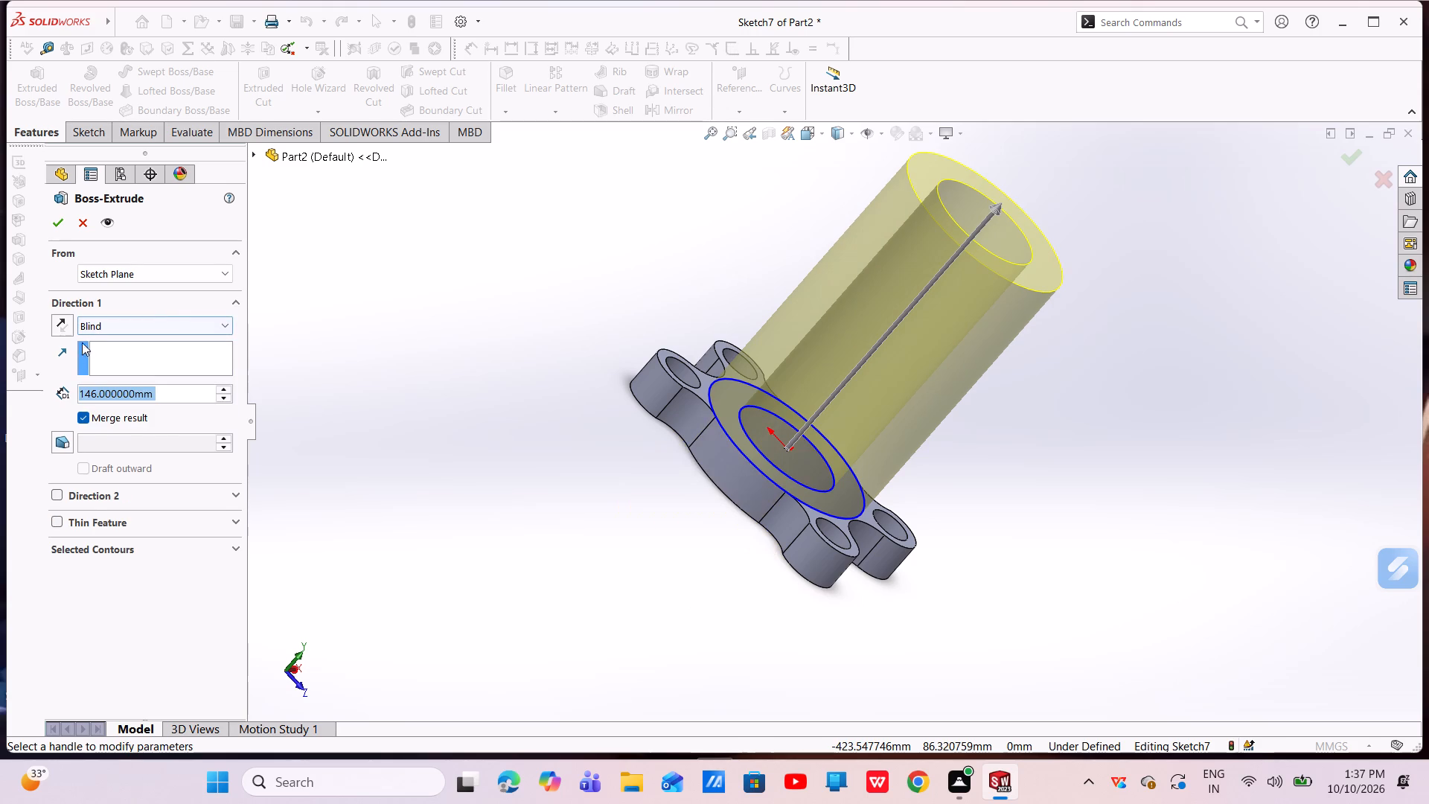
pyautogui.press('BackSpace')
pyautogui.press('3')
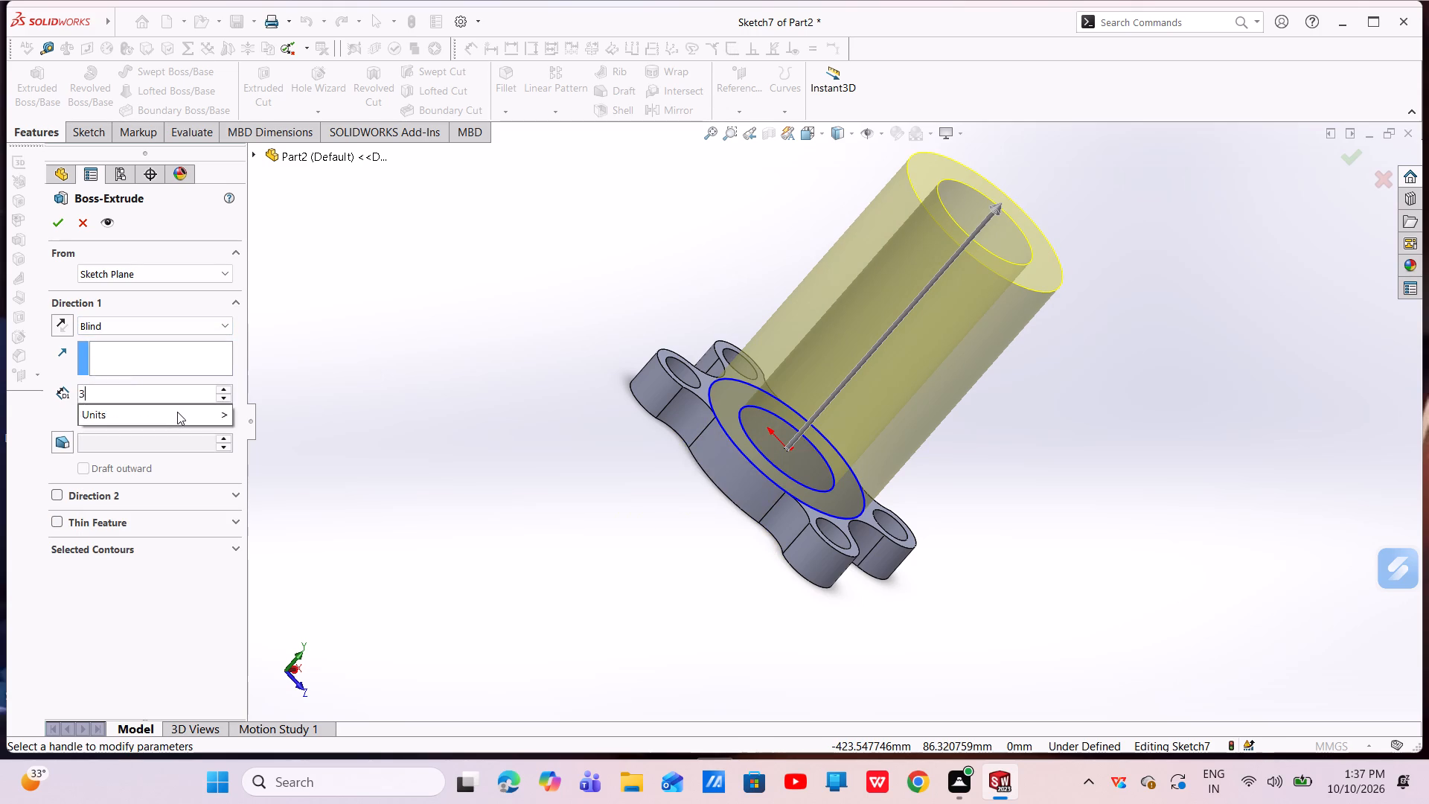
pyautogui.press('Return')
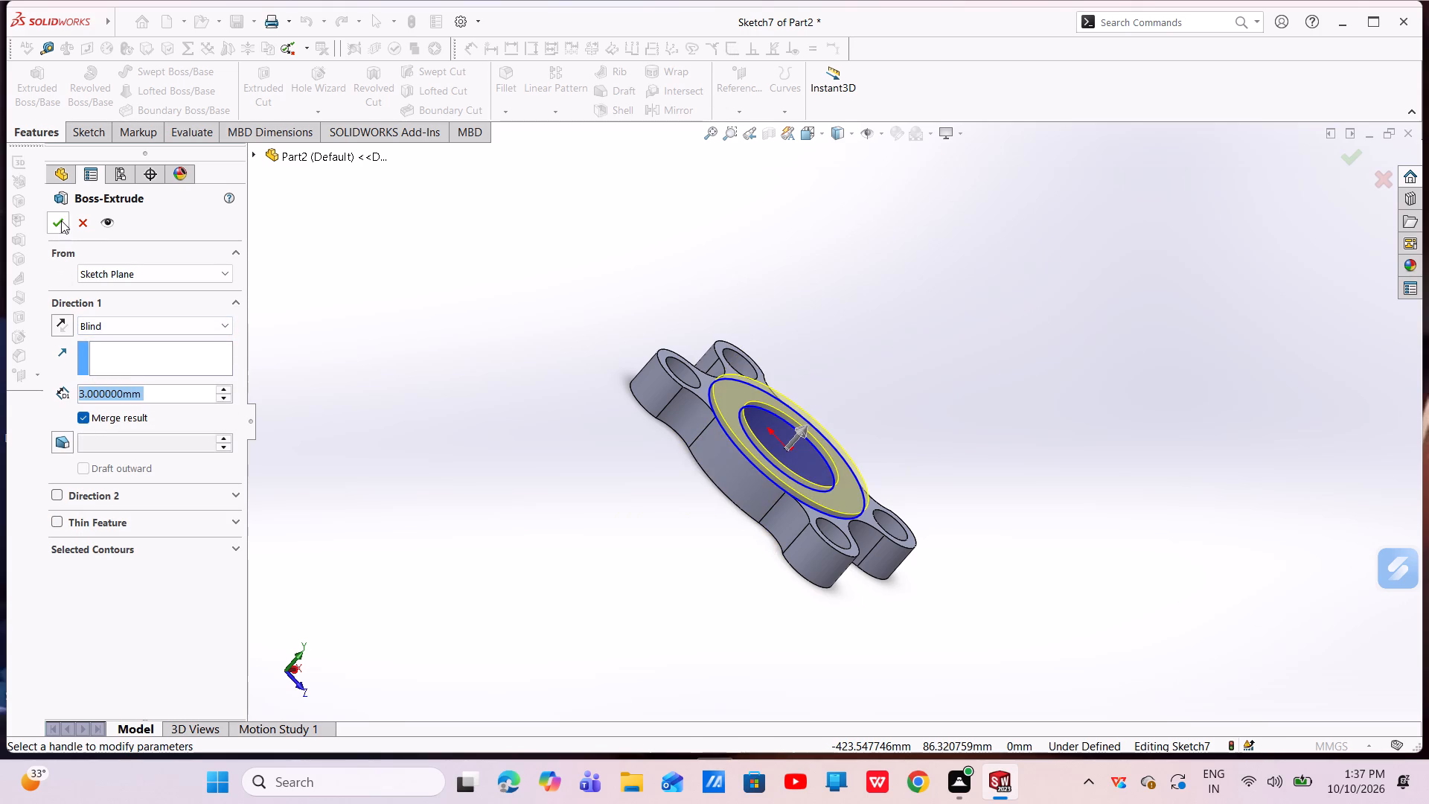
pyautogui.click(61, 220)
# Start a new sketch on the raised ring's flat upper face.
pyautogui.moveTo(795, 455); pyautogui.dragTo(741, 574, button='middle')
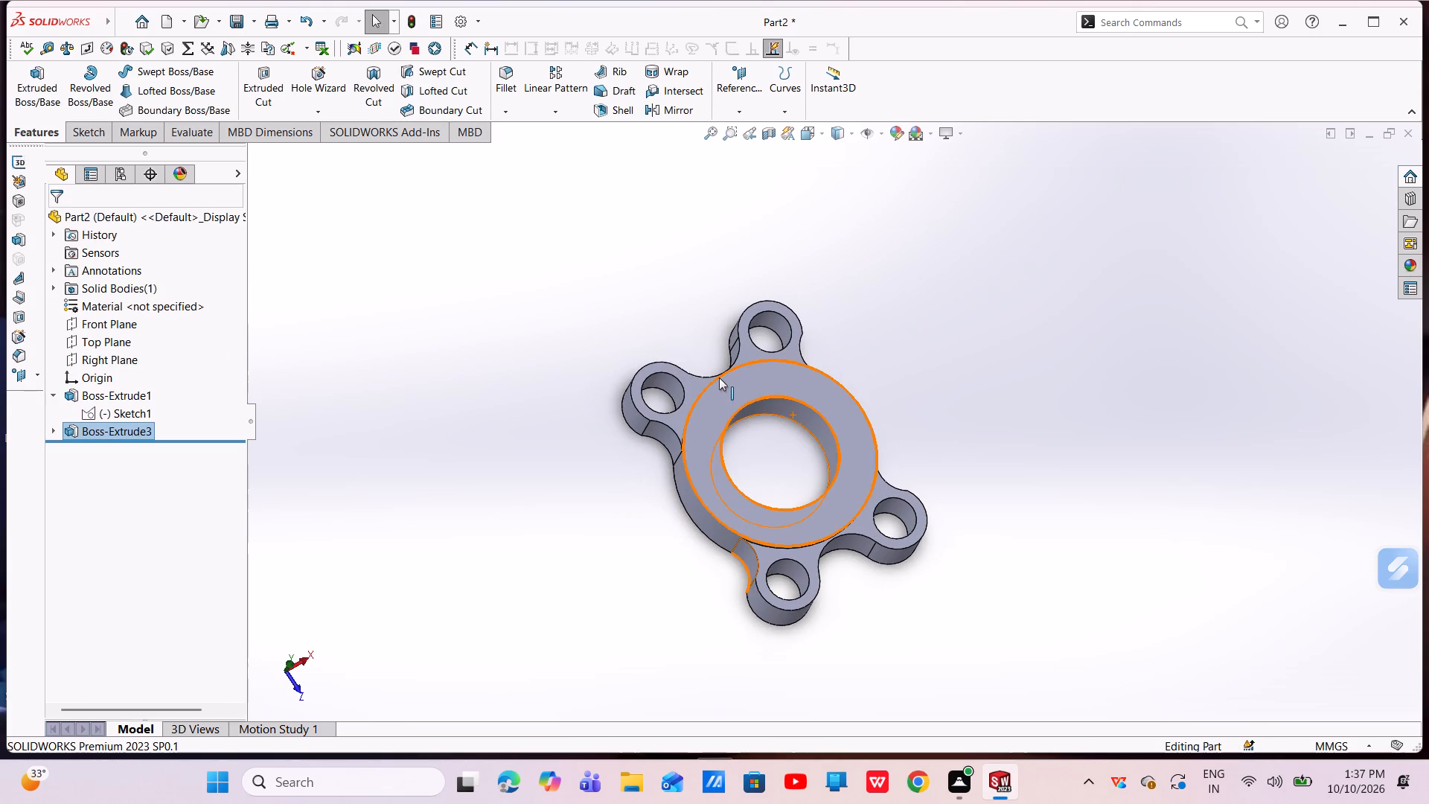
pyautogui.click(724, 392)
pyautogui.click(790, 343)
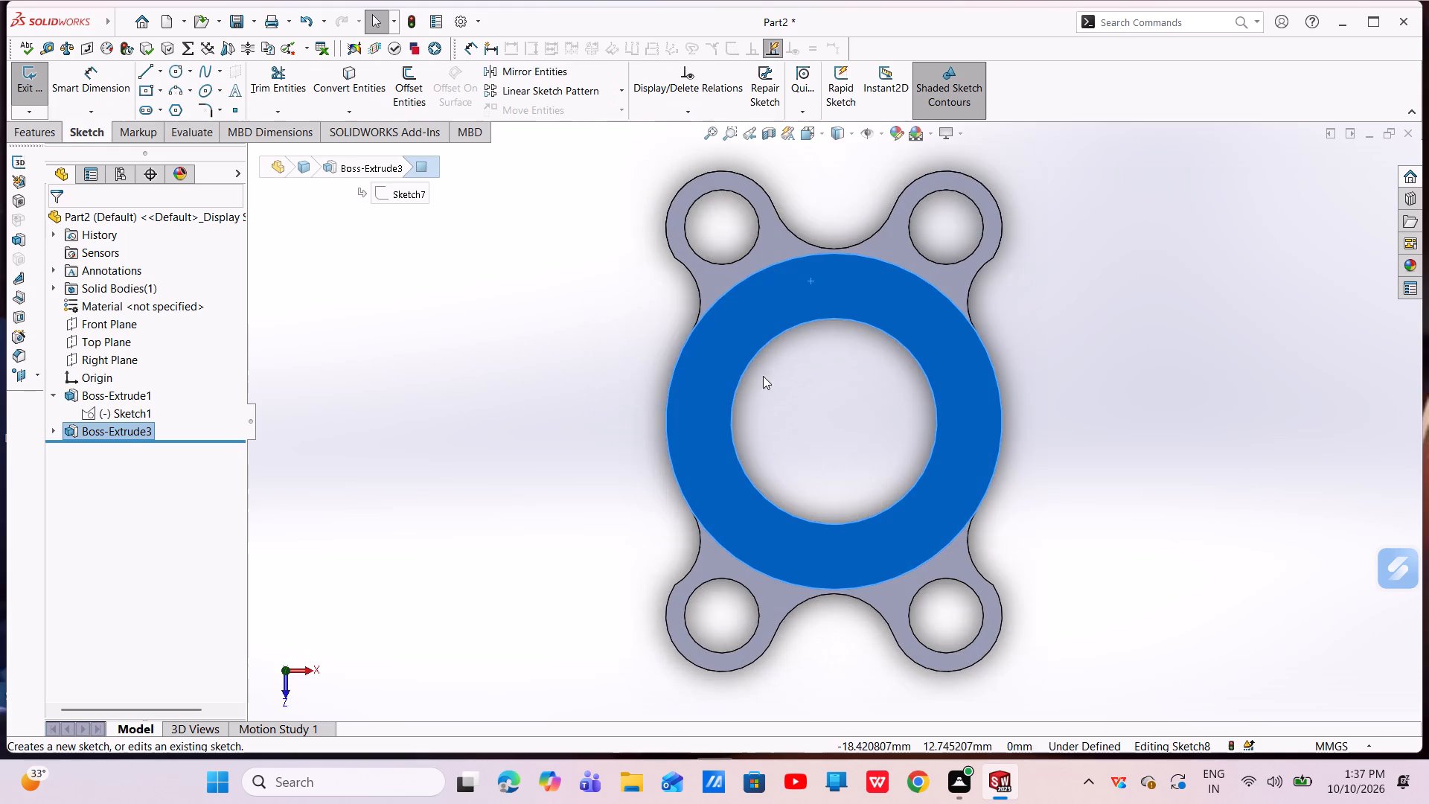
pyautogui.press('Escape')
pyautogui.press('Escape')
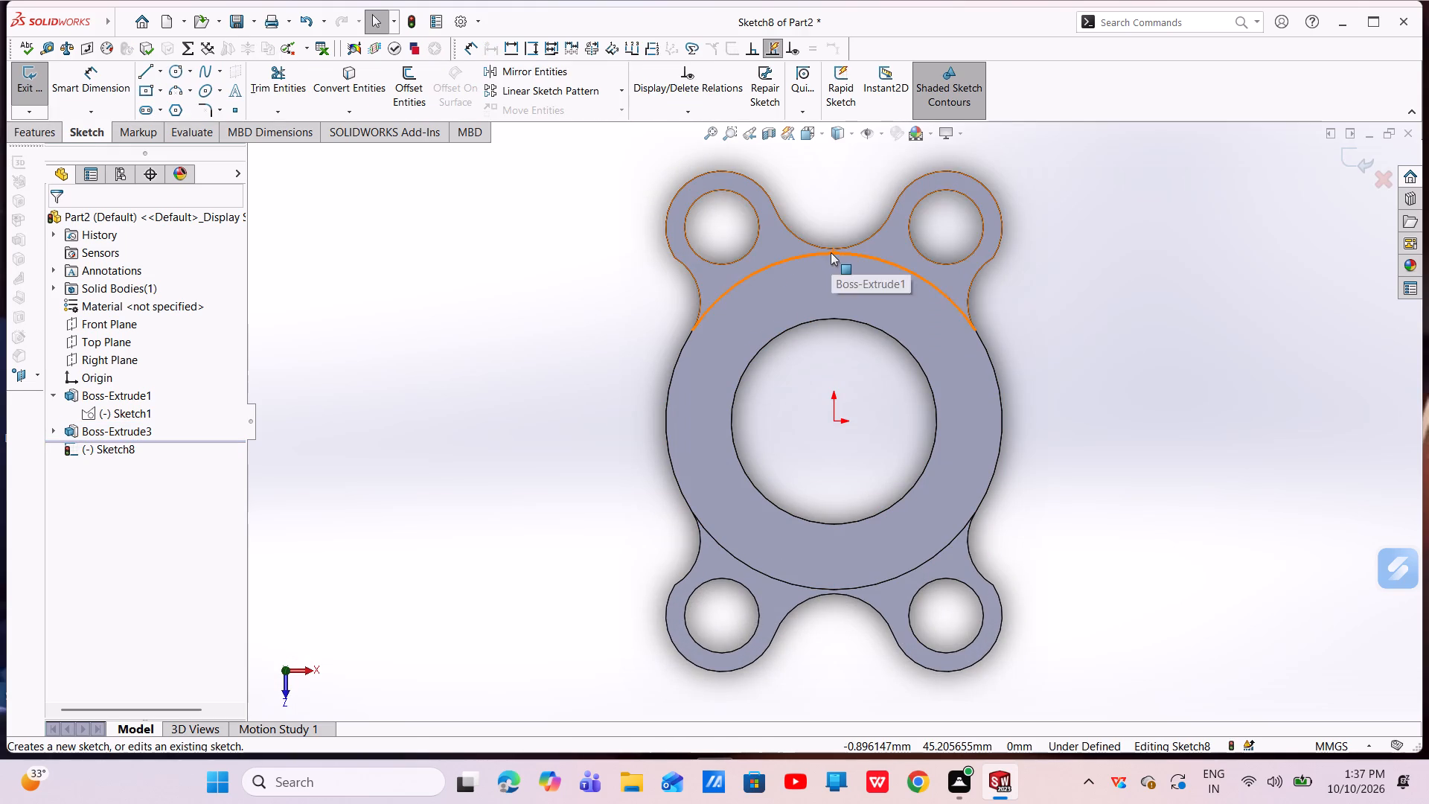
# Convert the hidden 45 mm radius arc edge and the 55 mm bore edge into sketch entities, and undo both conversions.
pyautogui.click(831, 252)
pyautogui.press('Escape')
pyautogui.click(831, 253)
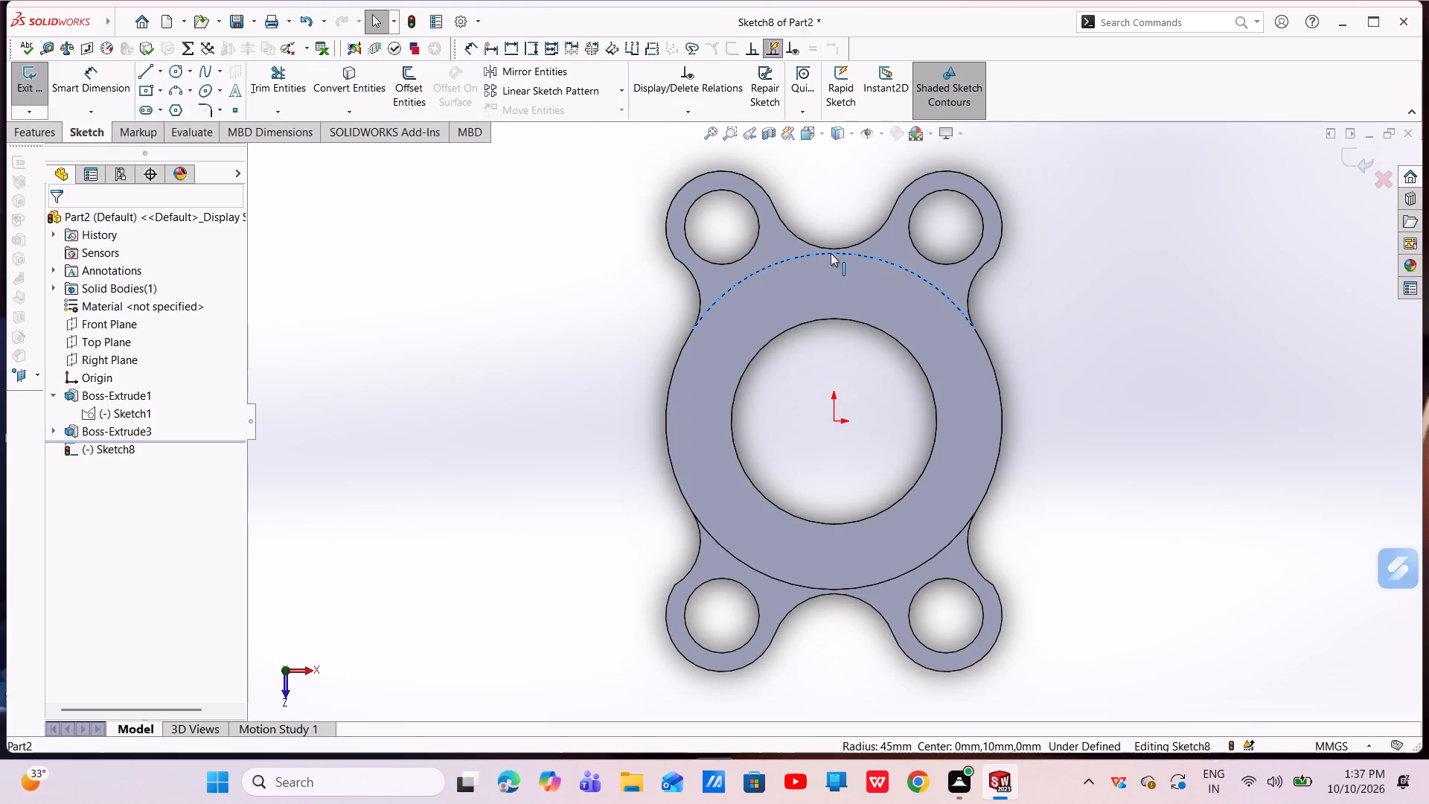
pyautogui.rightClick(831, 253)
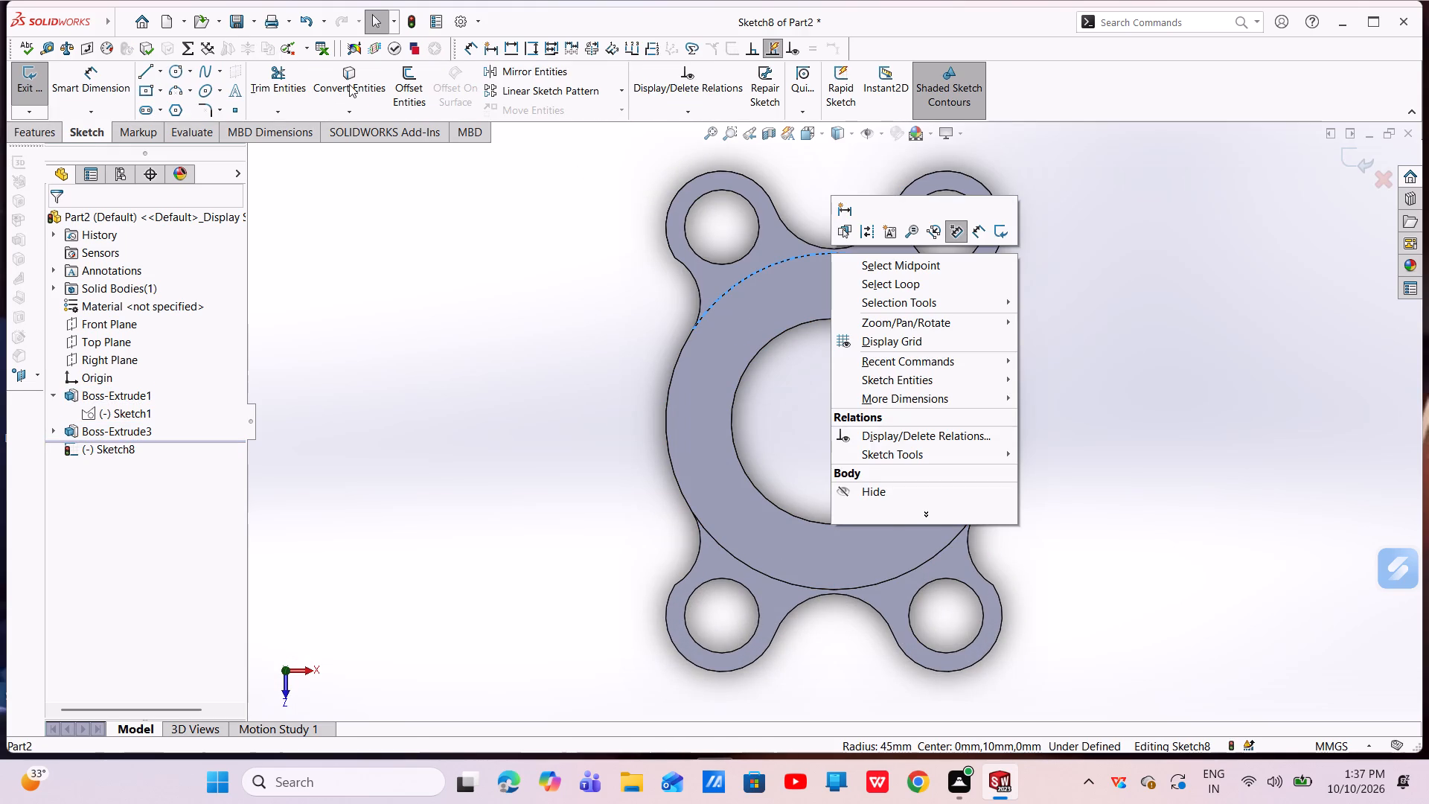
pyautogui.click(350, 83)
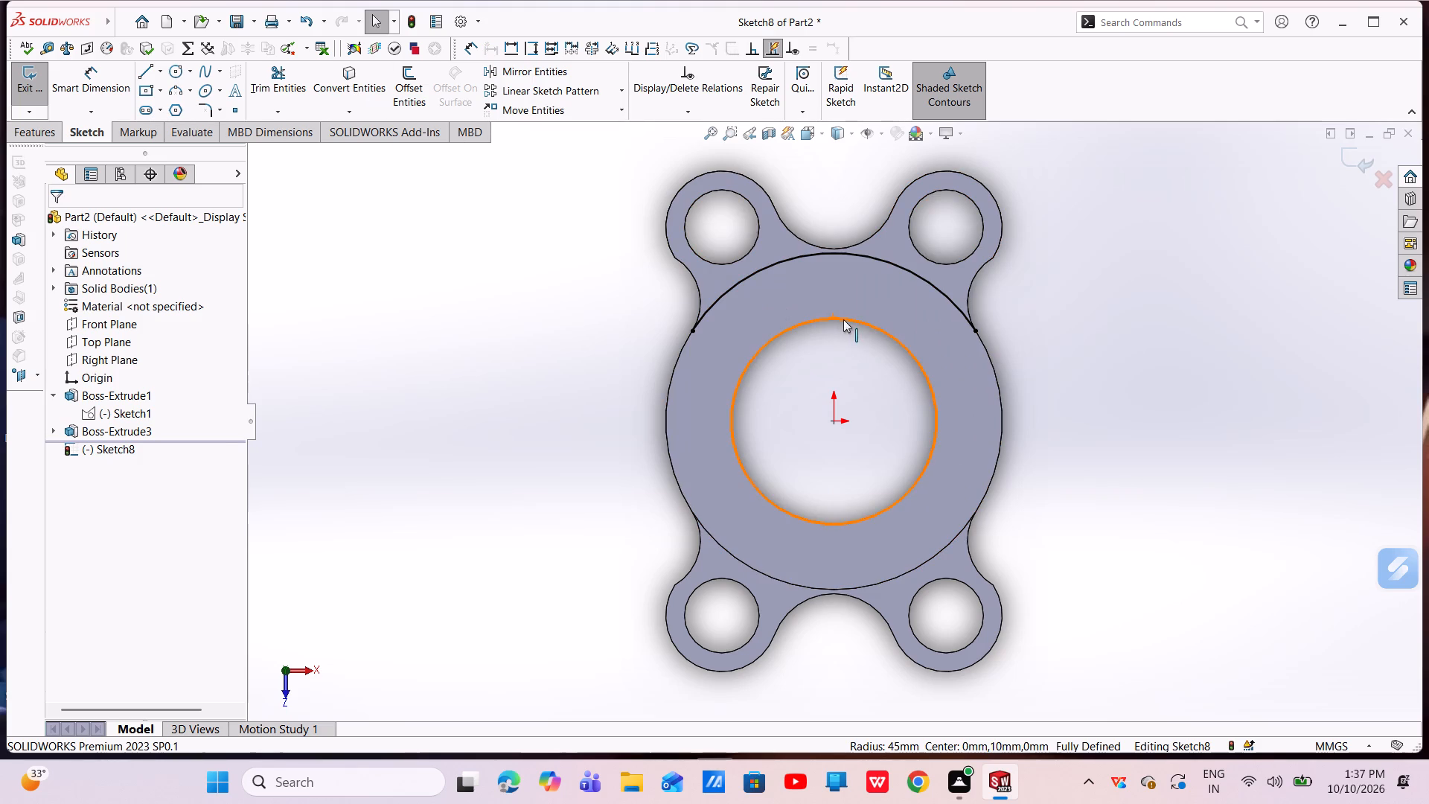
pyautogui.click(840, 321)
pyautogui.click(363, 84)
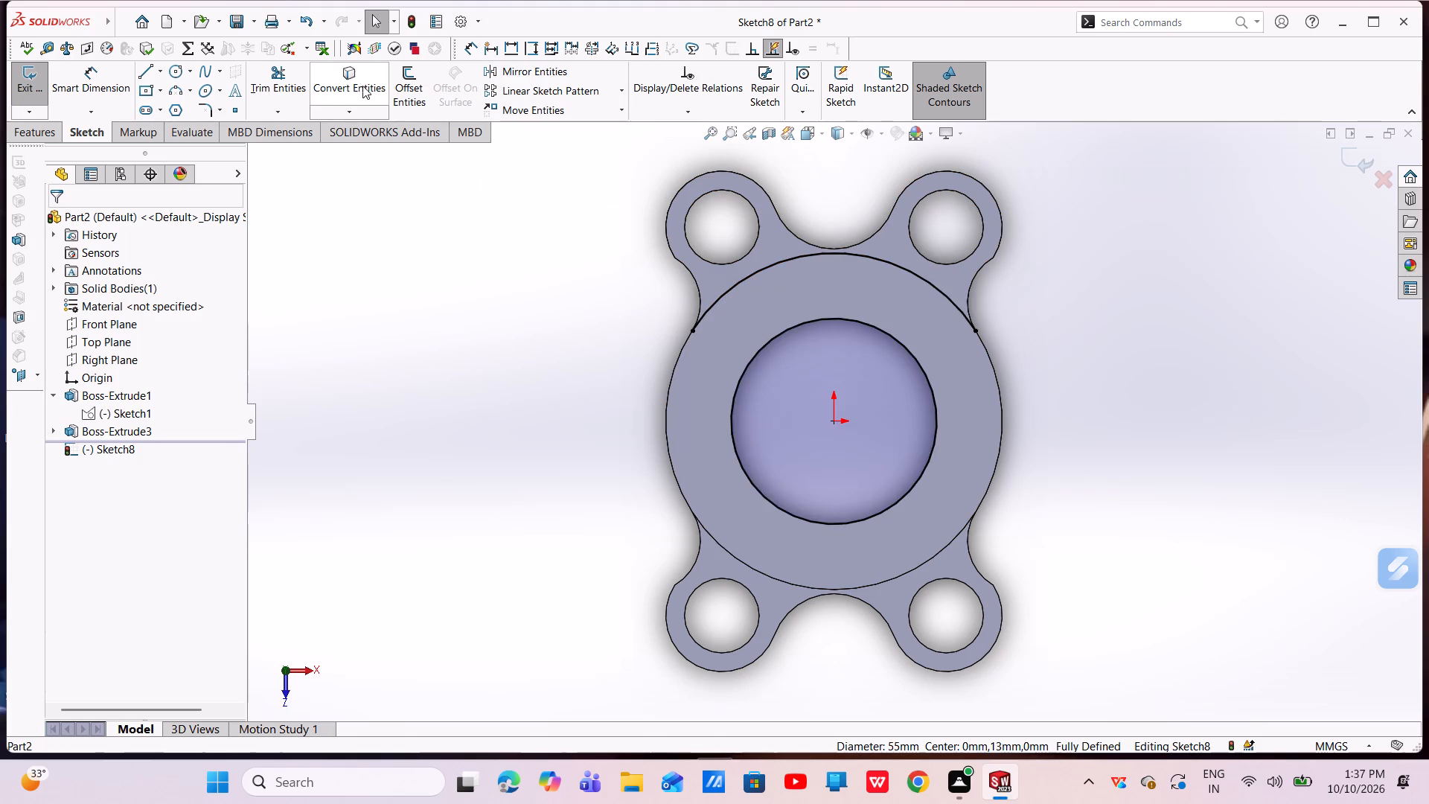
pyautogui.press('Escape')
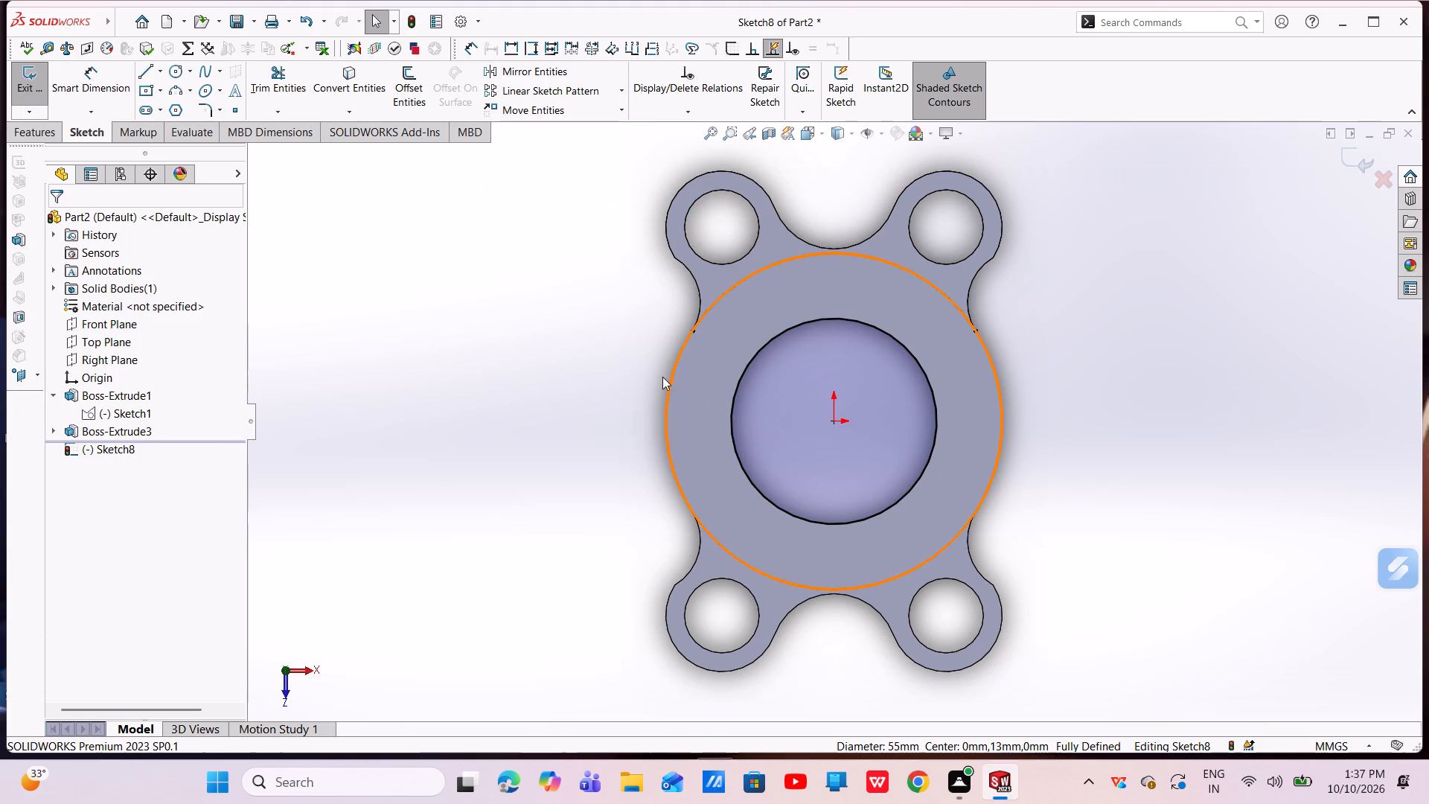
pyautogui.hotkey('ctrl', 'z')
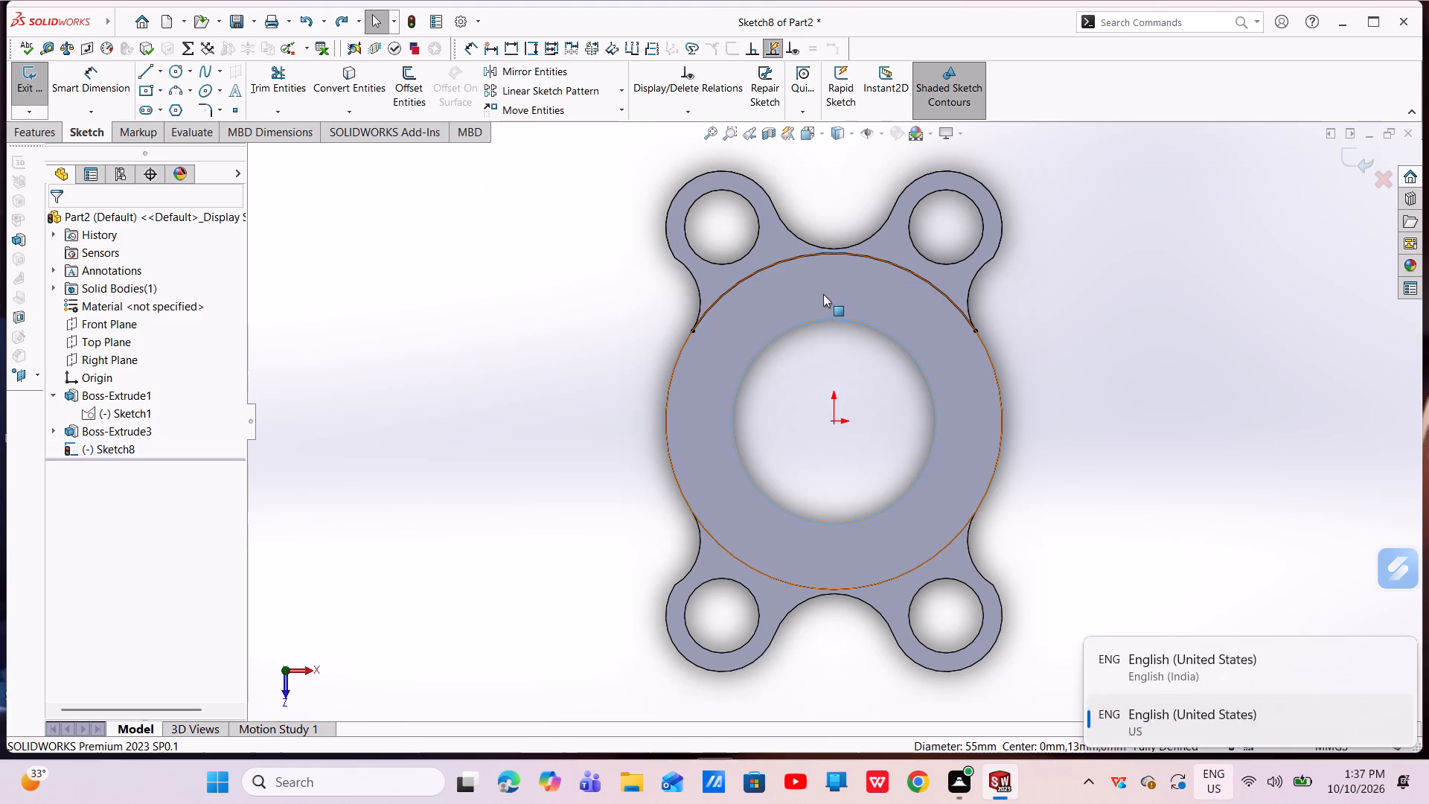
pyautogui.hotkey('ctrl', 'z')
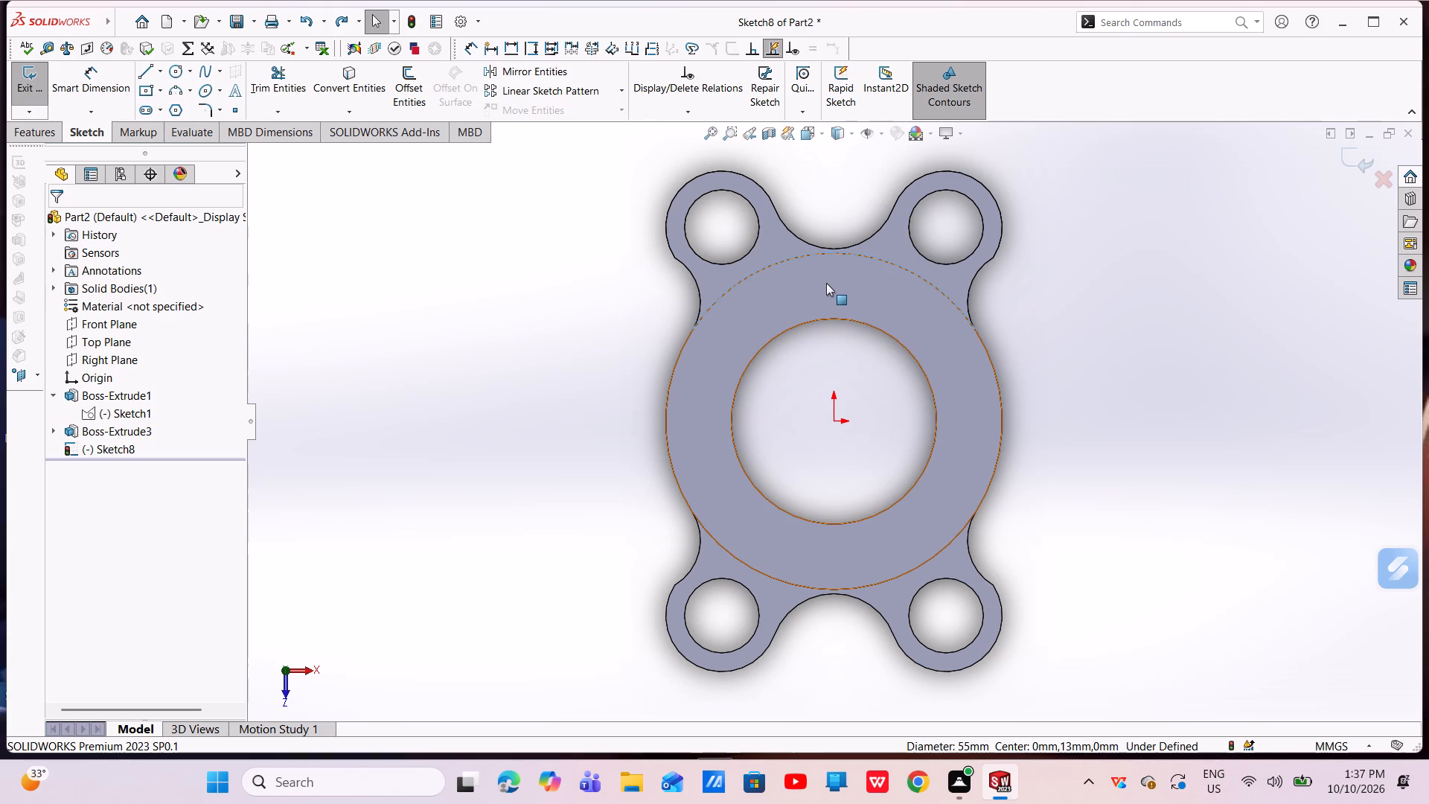
# Convert the raised ring's full 90 mm outer edge into a sketch circle.
pyautogui.scroll(-5, 857, 241)
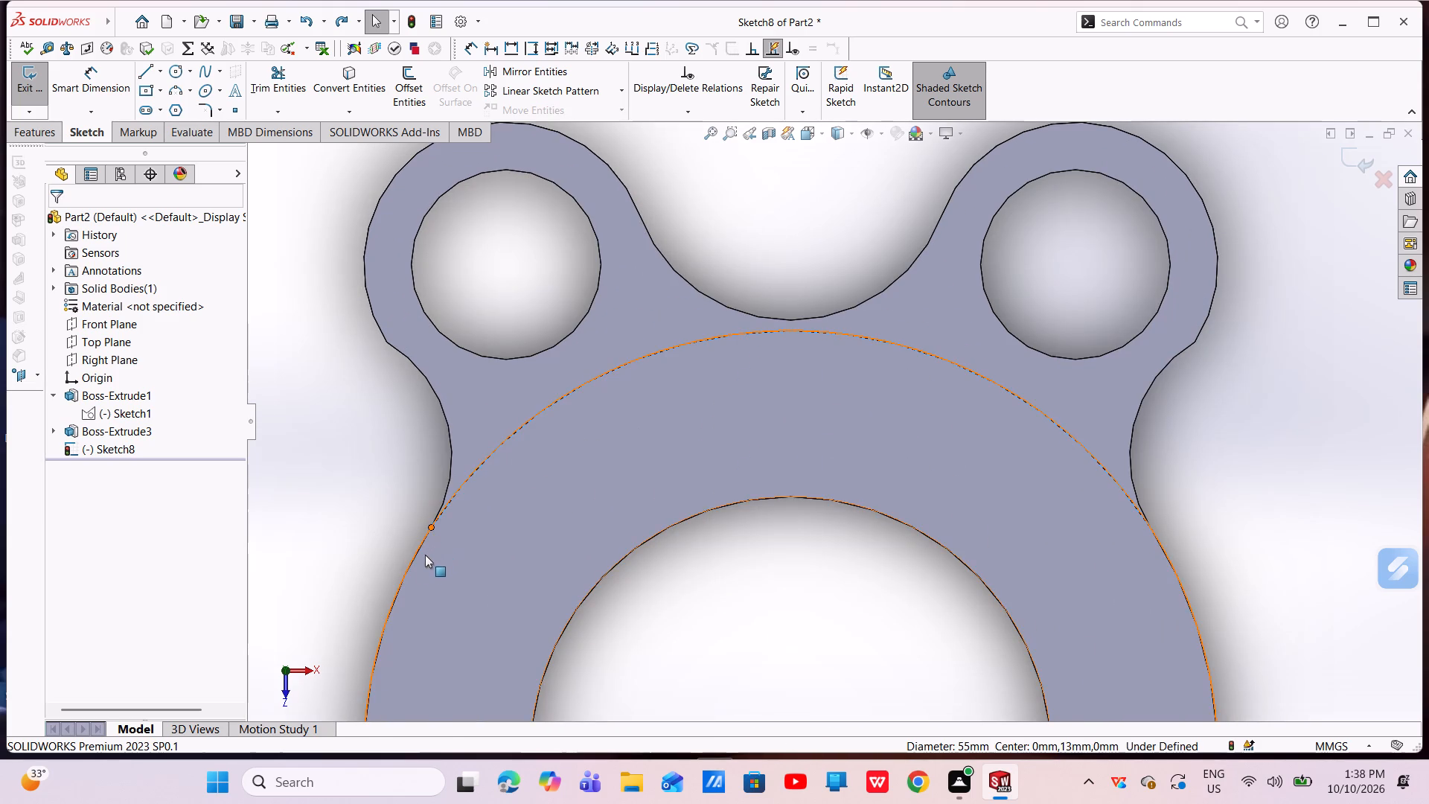
pyautogui.click(403, 575)
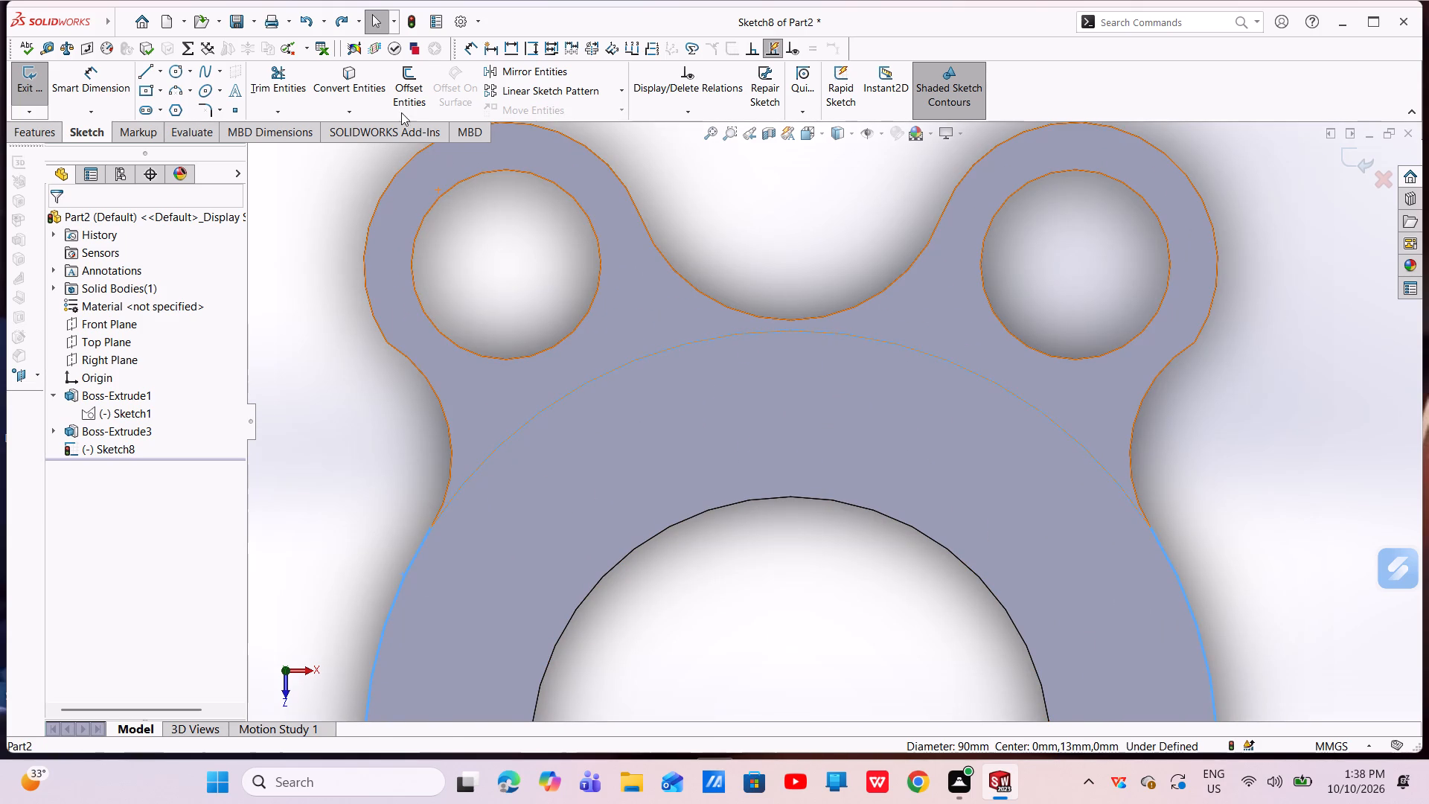
pyautogui.click(365, 86)
pyautogui.scroll(3, 721, 465)
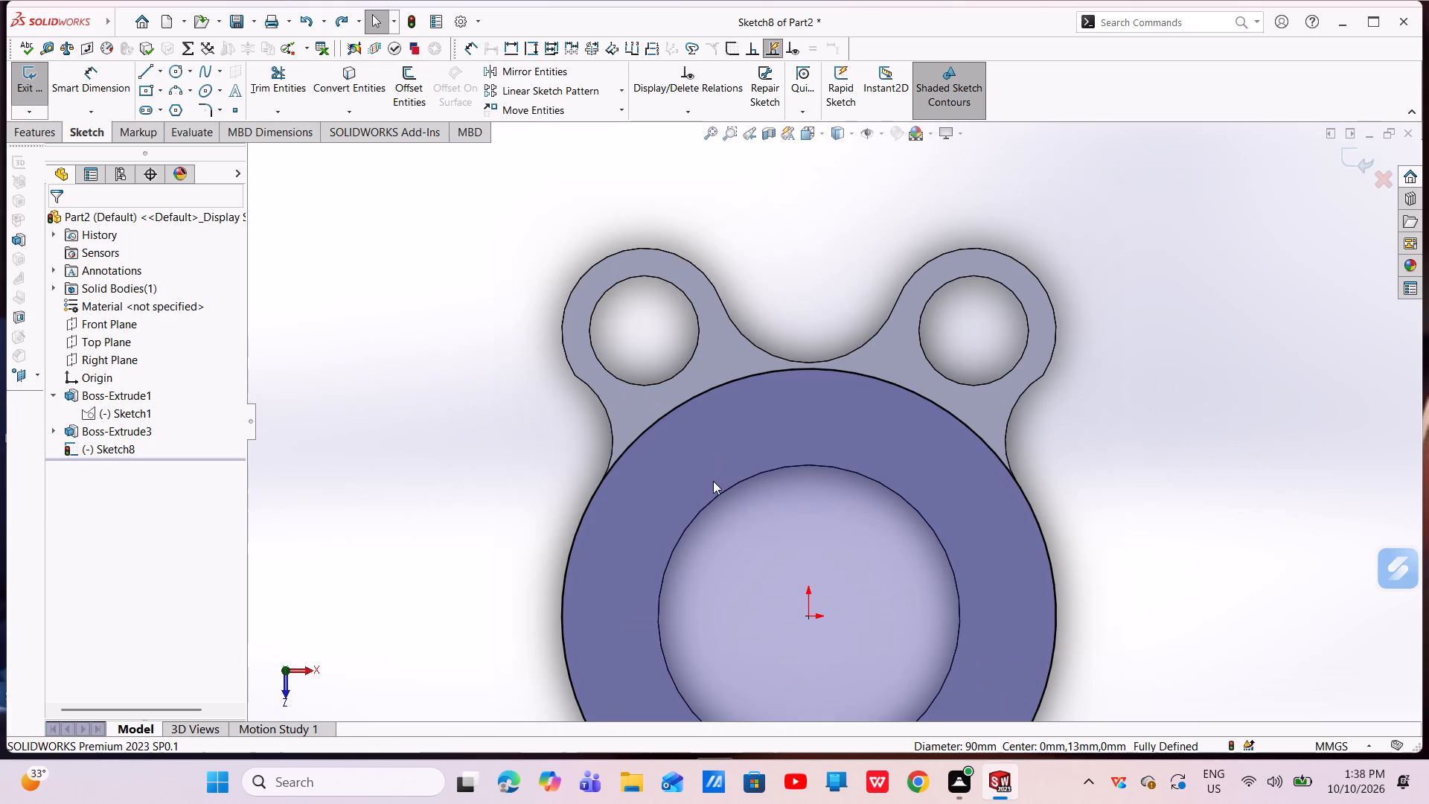
pyautogui.press('Escape')
# Sketch a 17.5 mm vertical line from the bore edge's topmost point to the outer circle, above the origin.
pyautogui.click(139, 71)
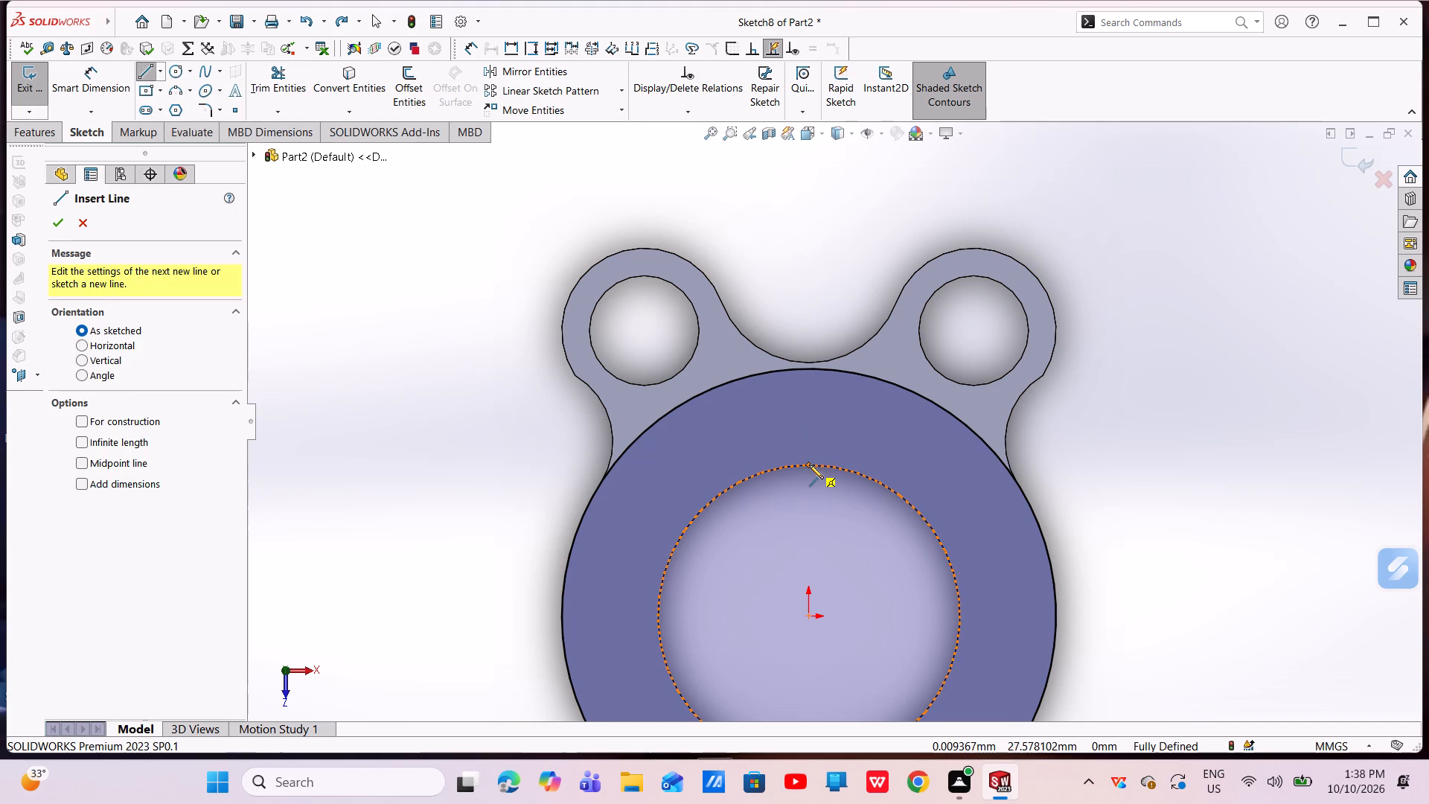
pyautogui.click(809, 465)
pyautogui.click(811, 366)
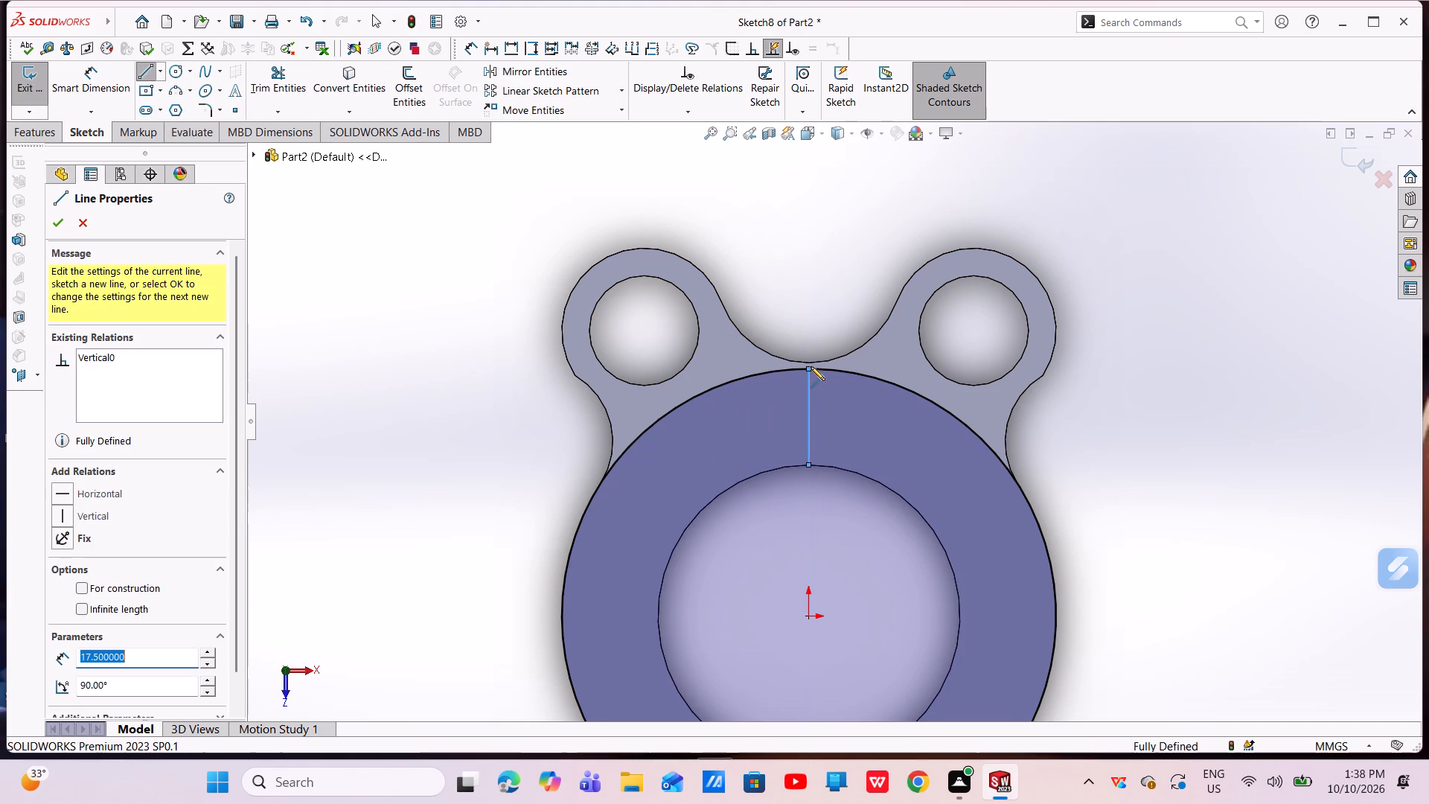
pyautogui.press('Escape')
pyautogui.press('Escape')
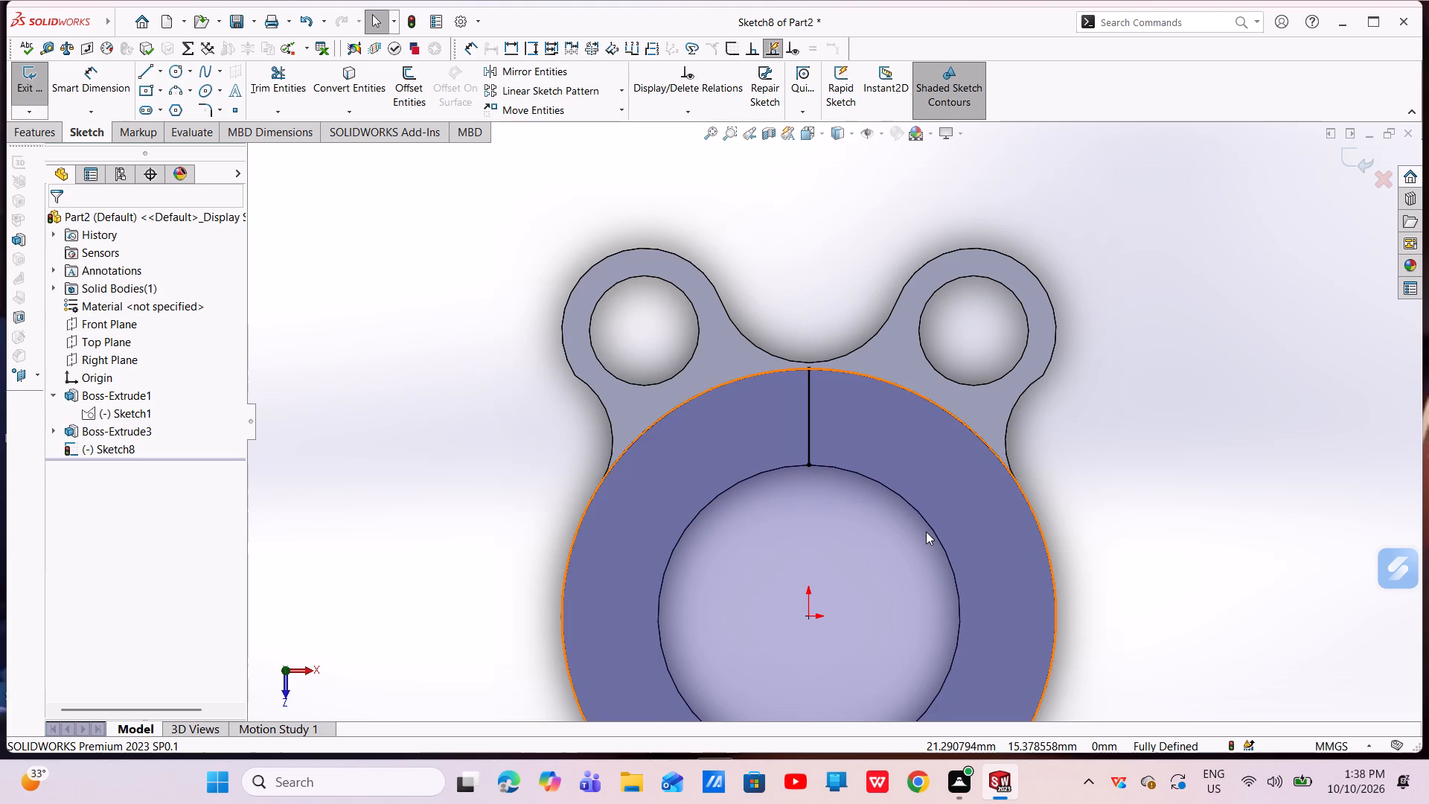
# Offset the vertical line 4 mm to each side, with dimensions added.
pyautogui.scroll(2, 926, 532)
pyautogui.scroll(-3, 976, 577)
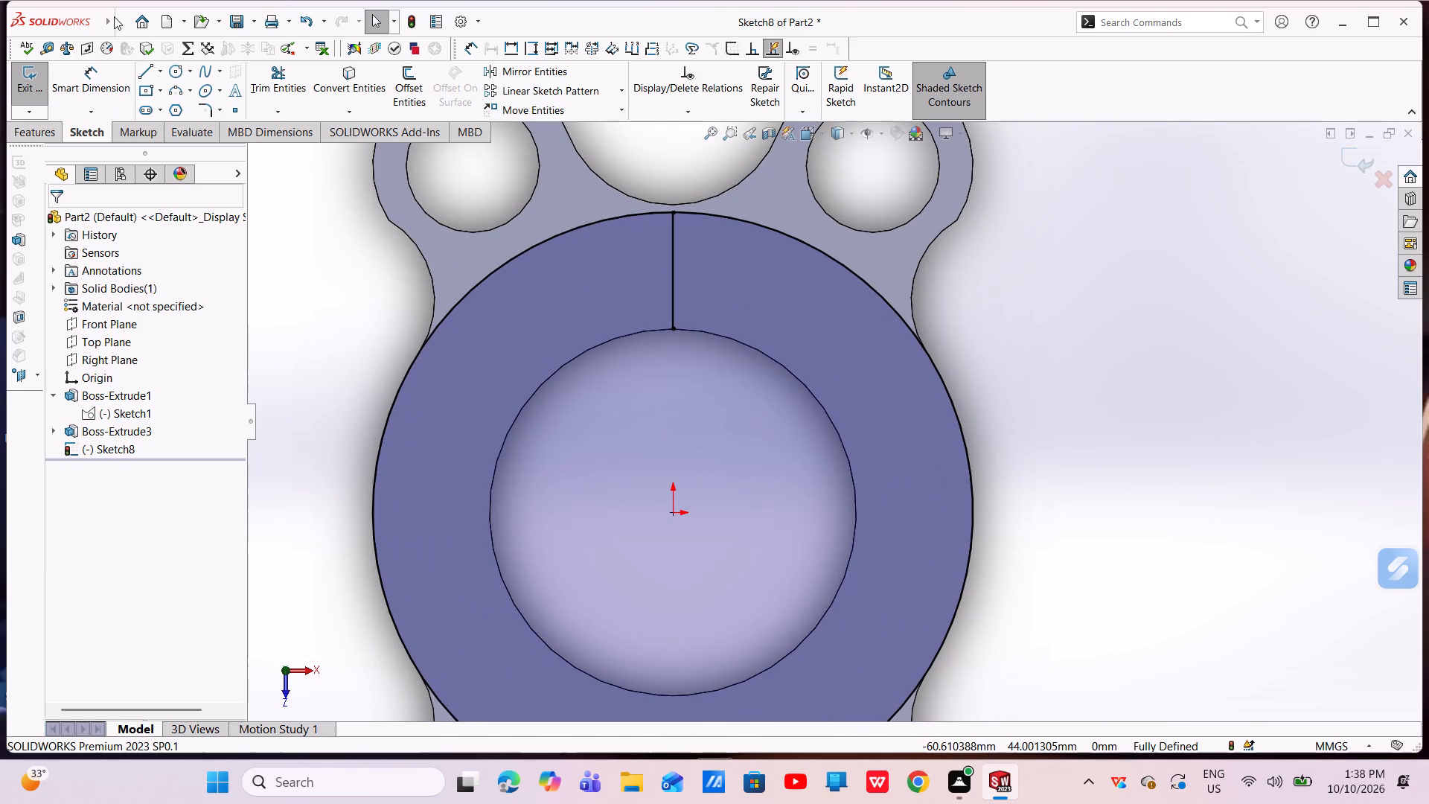
pyautogui.click(418, 78)
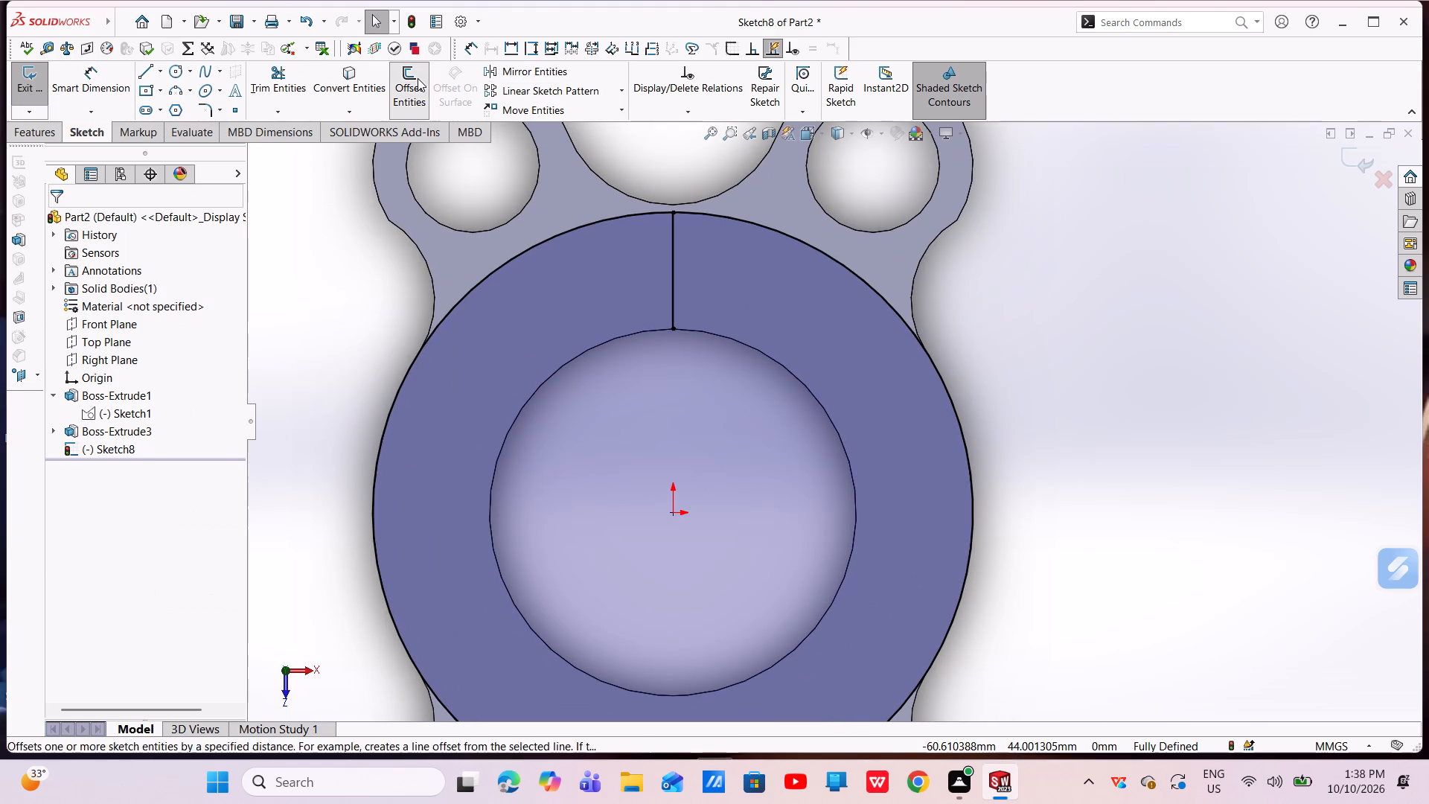
pyautogui.click(675, 264)
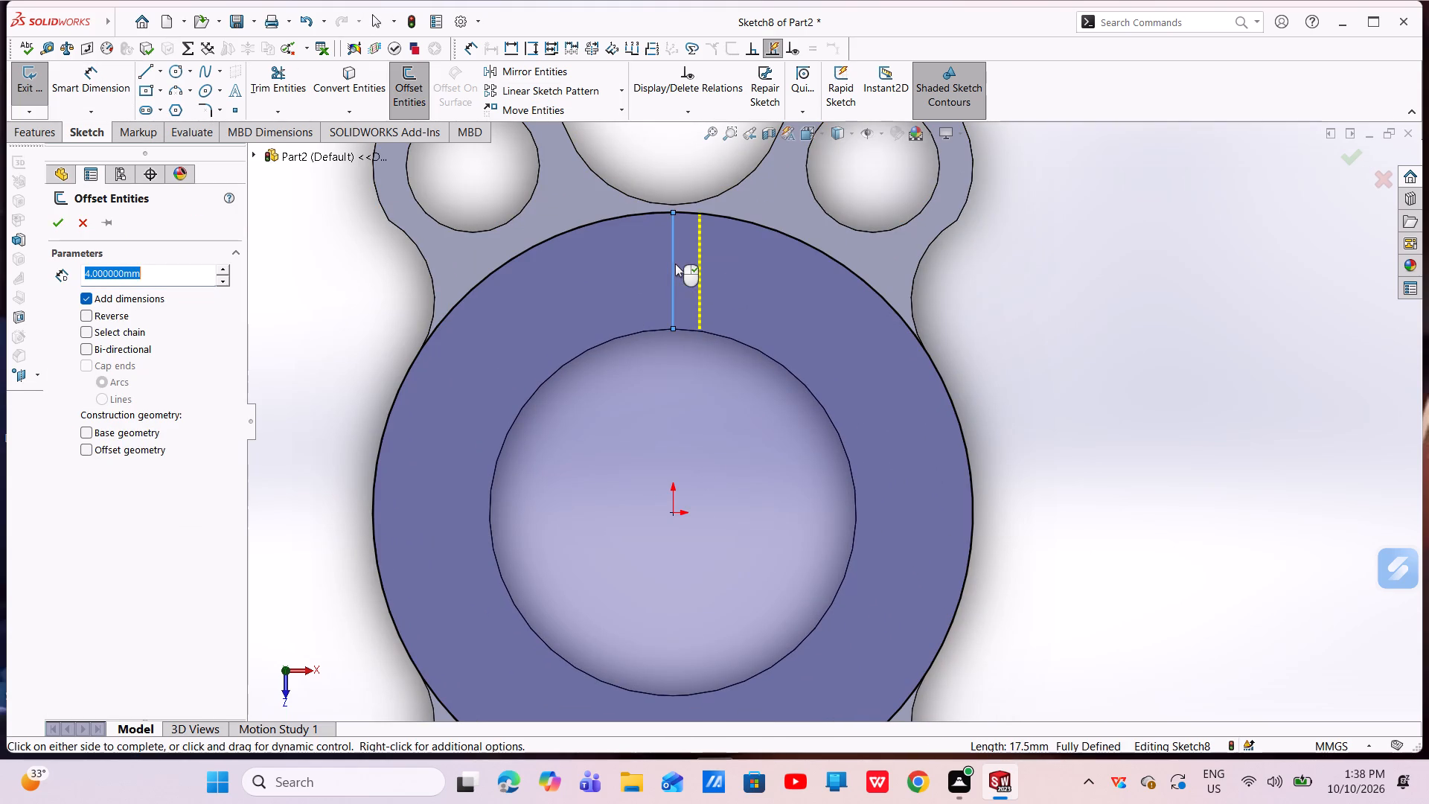
pyautogui.click(53, 217)
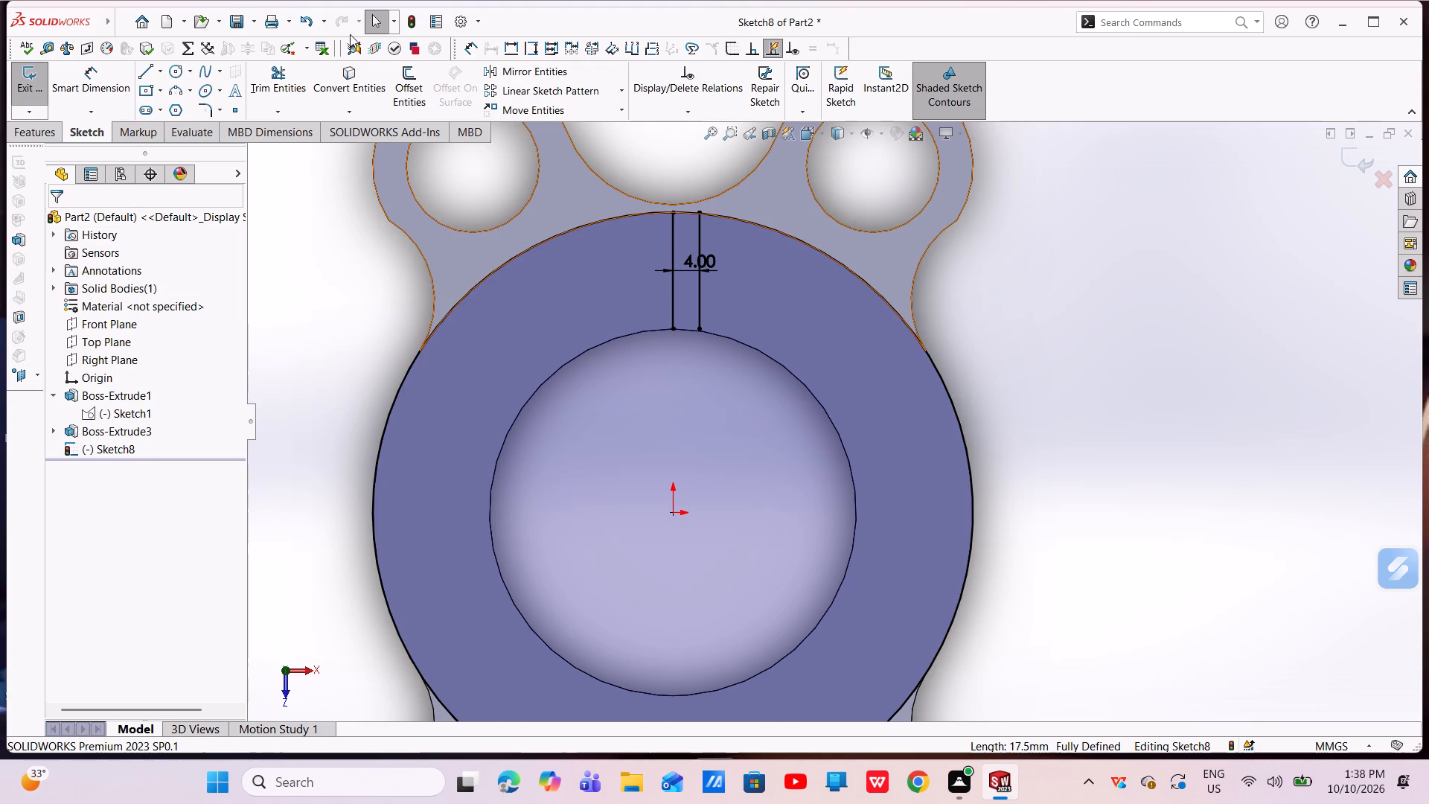
pyautogui.click(398, 77)
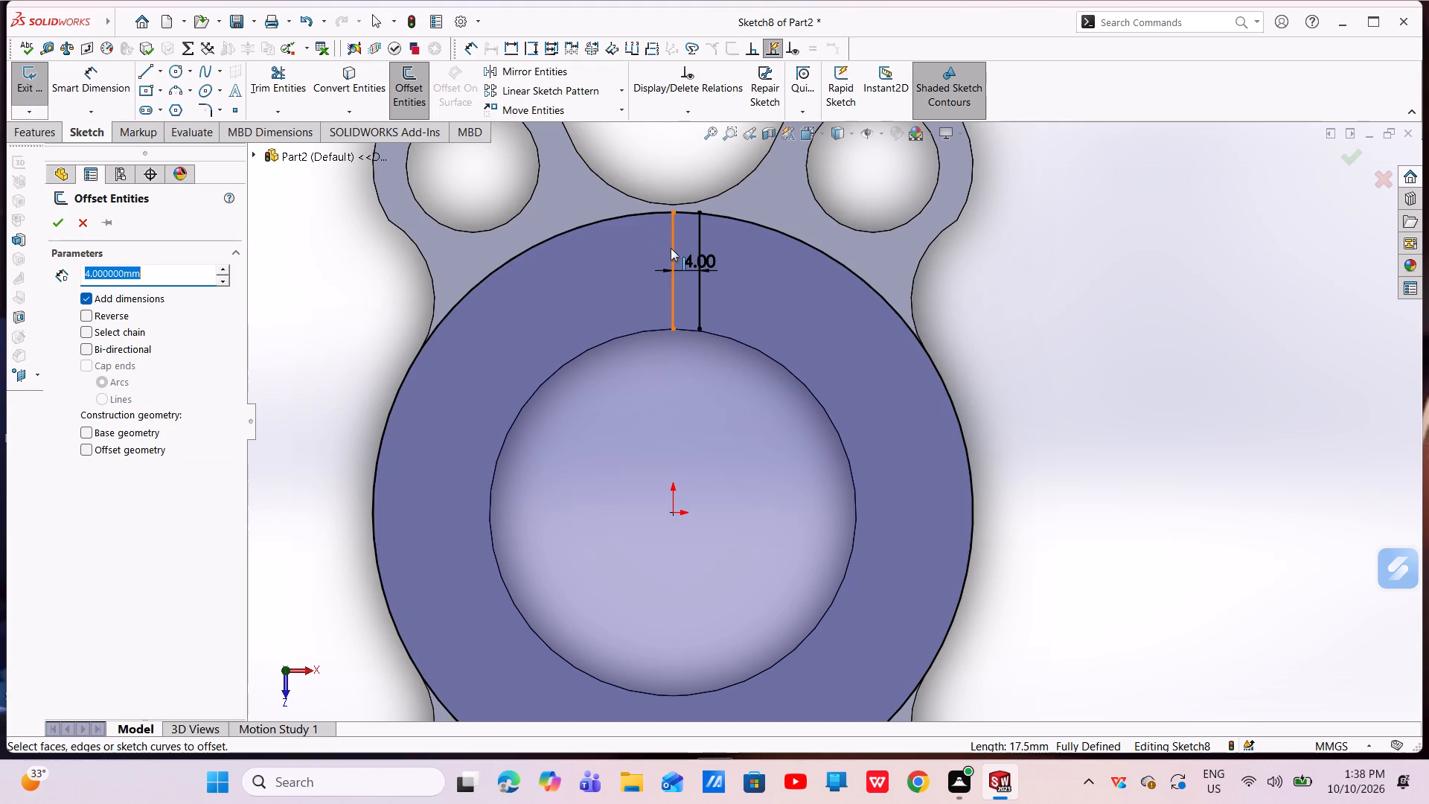
pyautogui.click(671, 248)
pyautogui.click(114, 312)
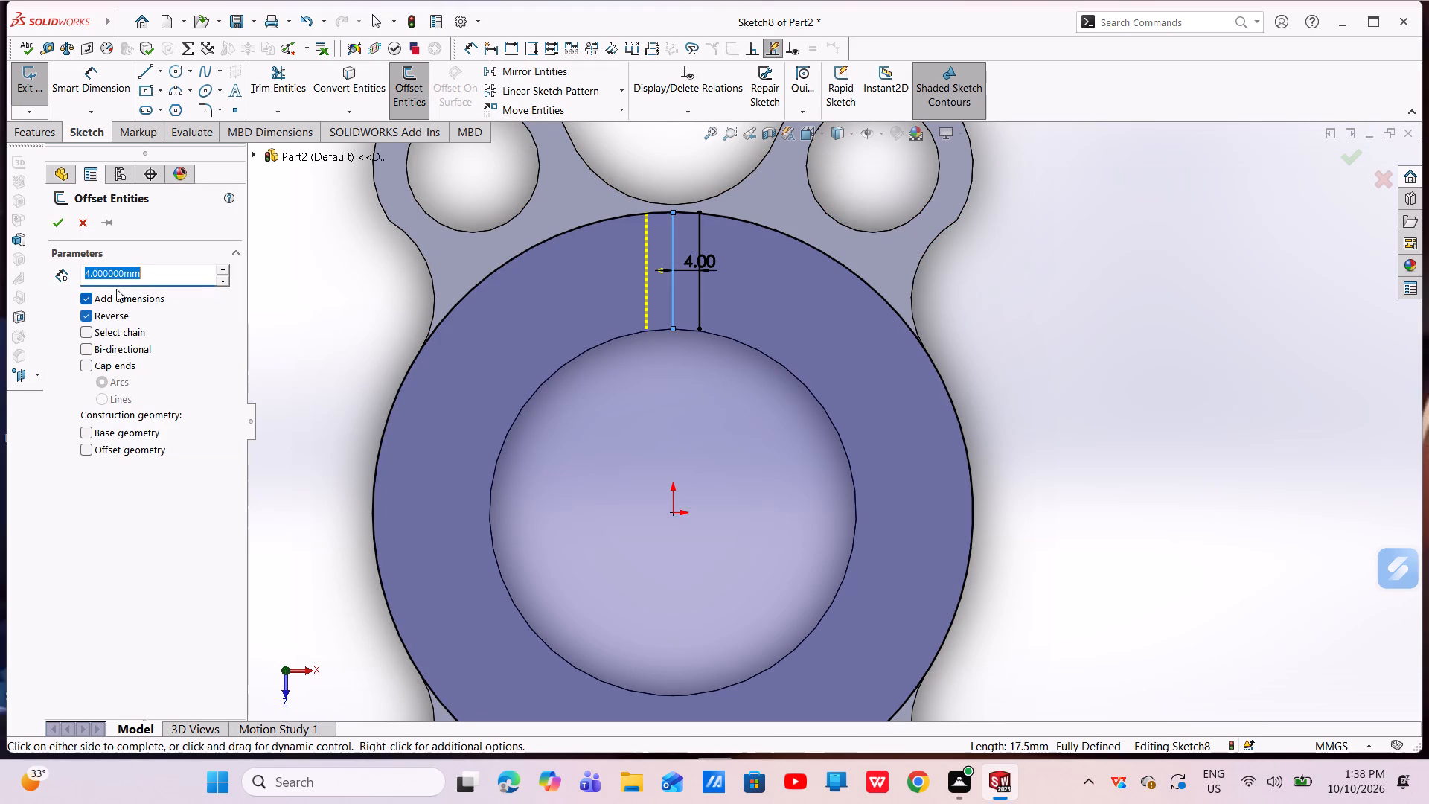
pyautogui.click(54, 221)
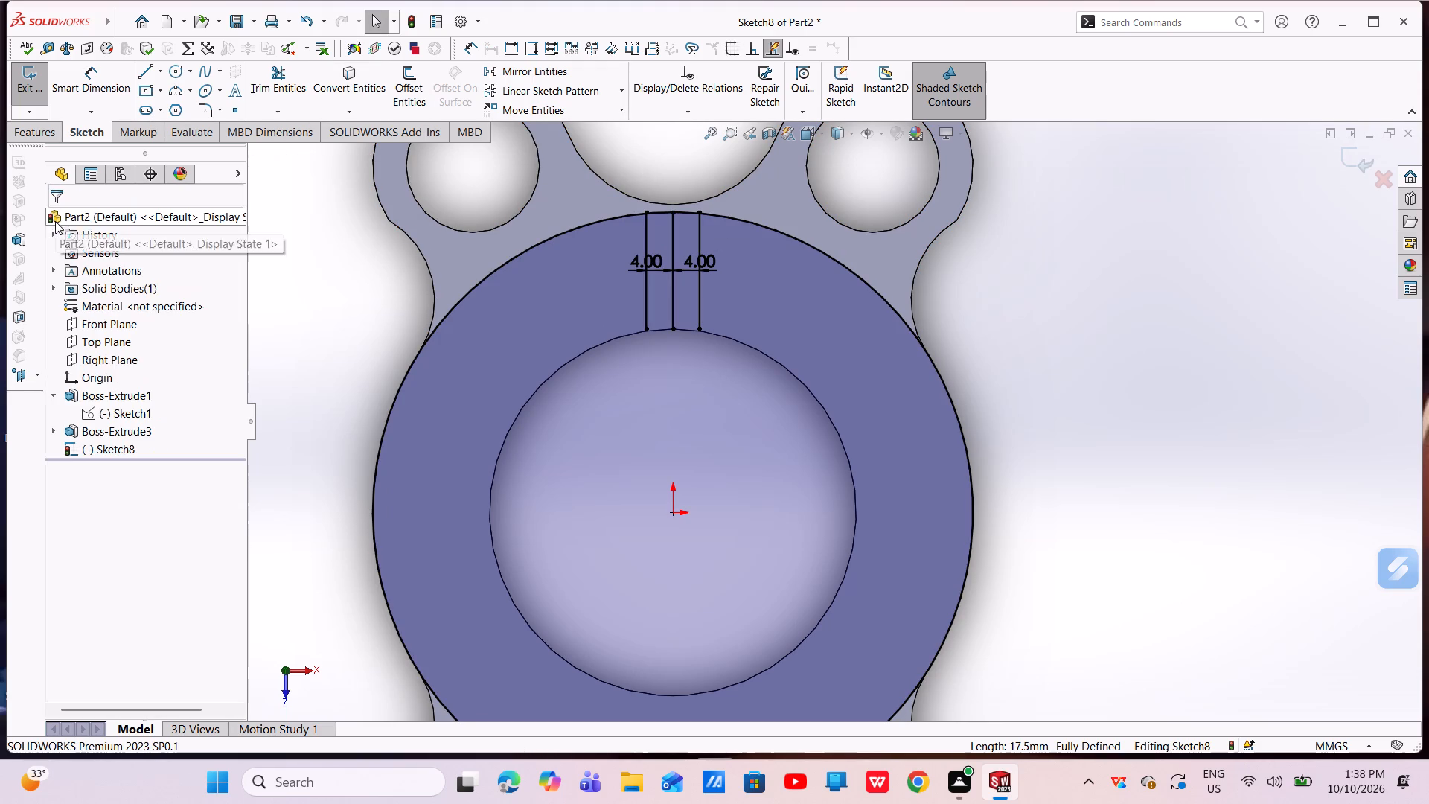
# Extend the lower ends of the two offset lines down across the bore edge.
pyautogui.scroll(-6, 711, 310)
pyautogui.scroll(-4, 662, 363)
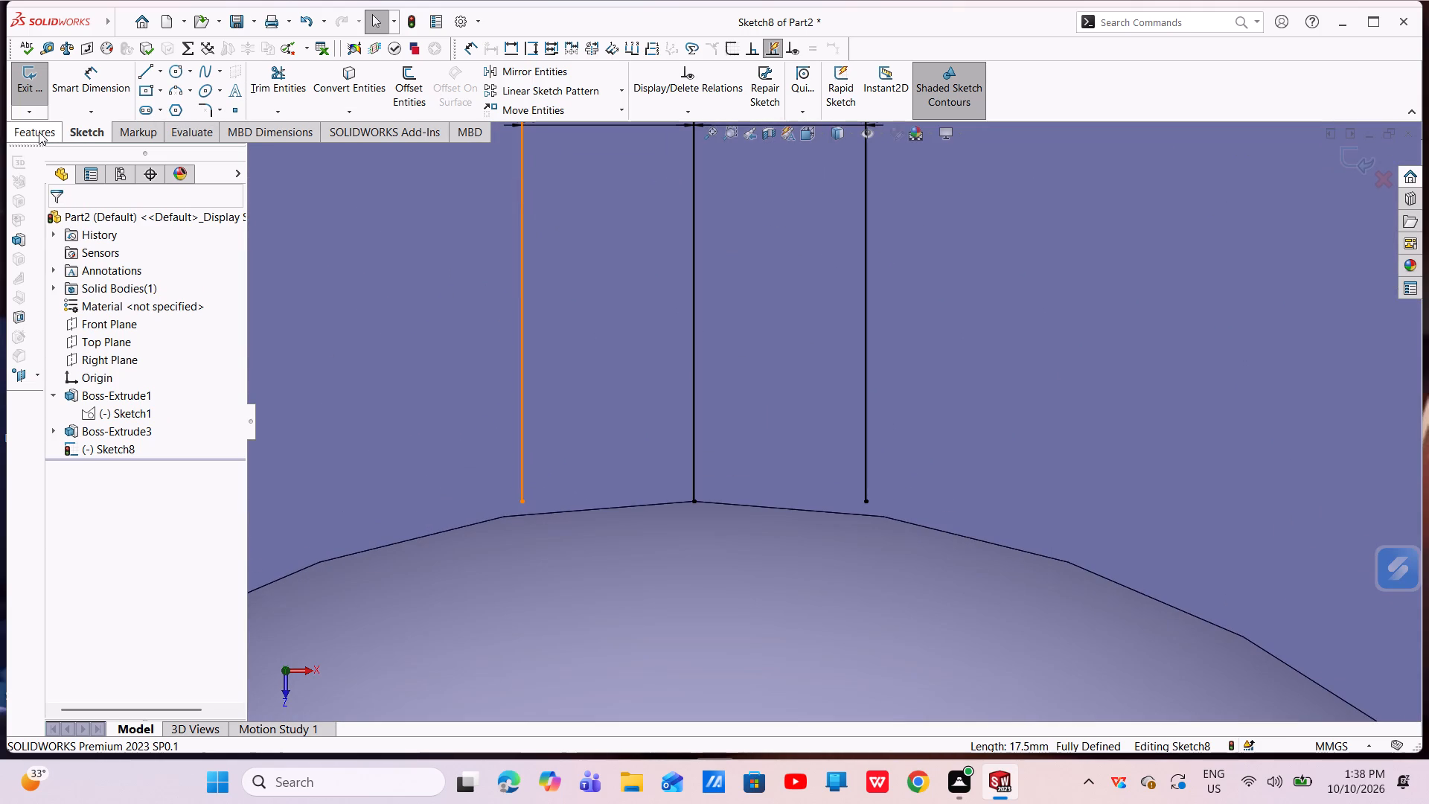
pyautogui.click(292, 112)
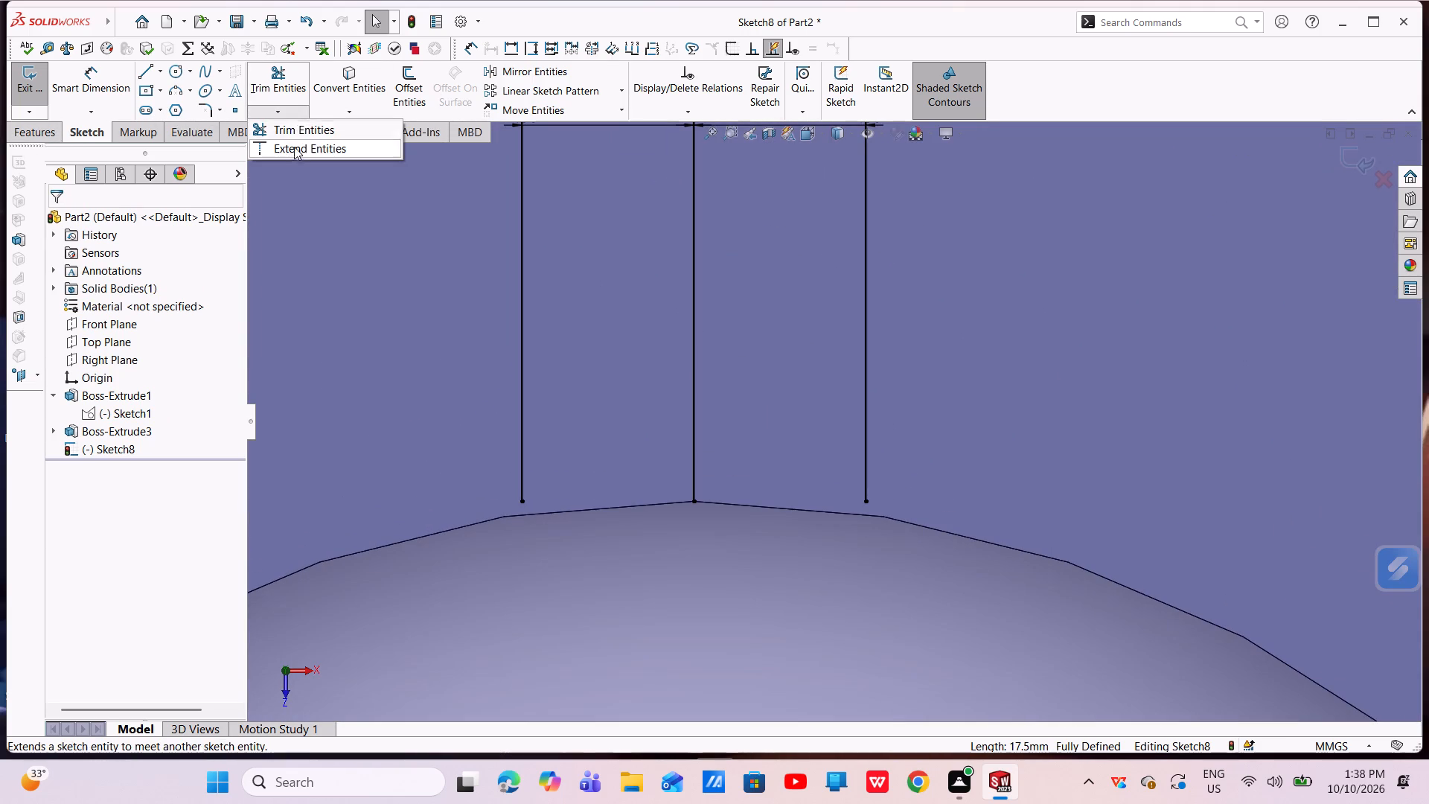
pyautogui.click(294, 147)
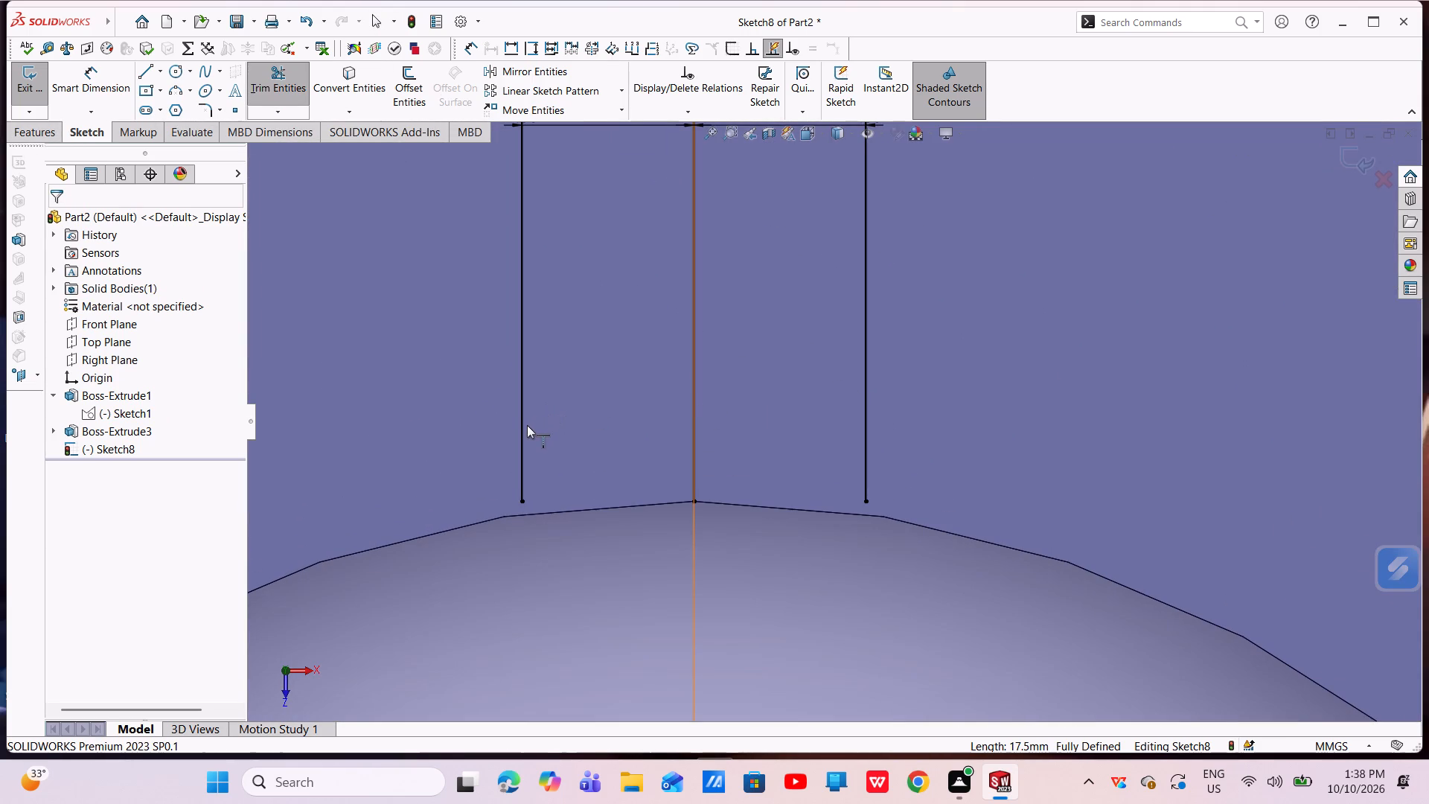
pyautogui.click(522, 431)
pyautogui.click(863, 427)
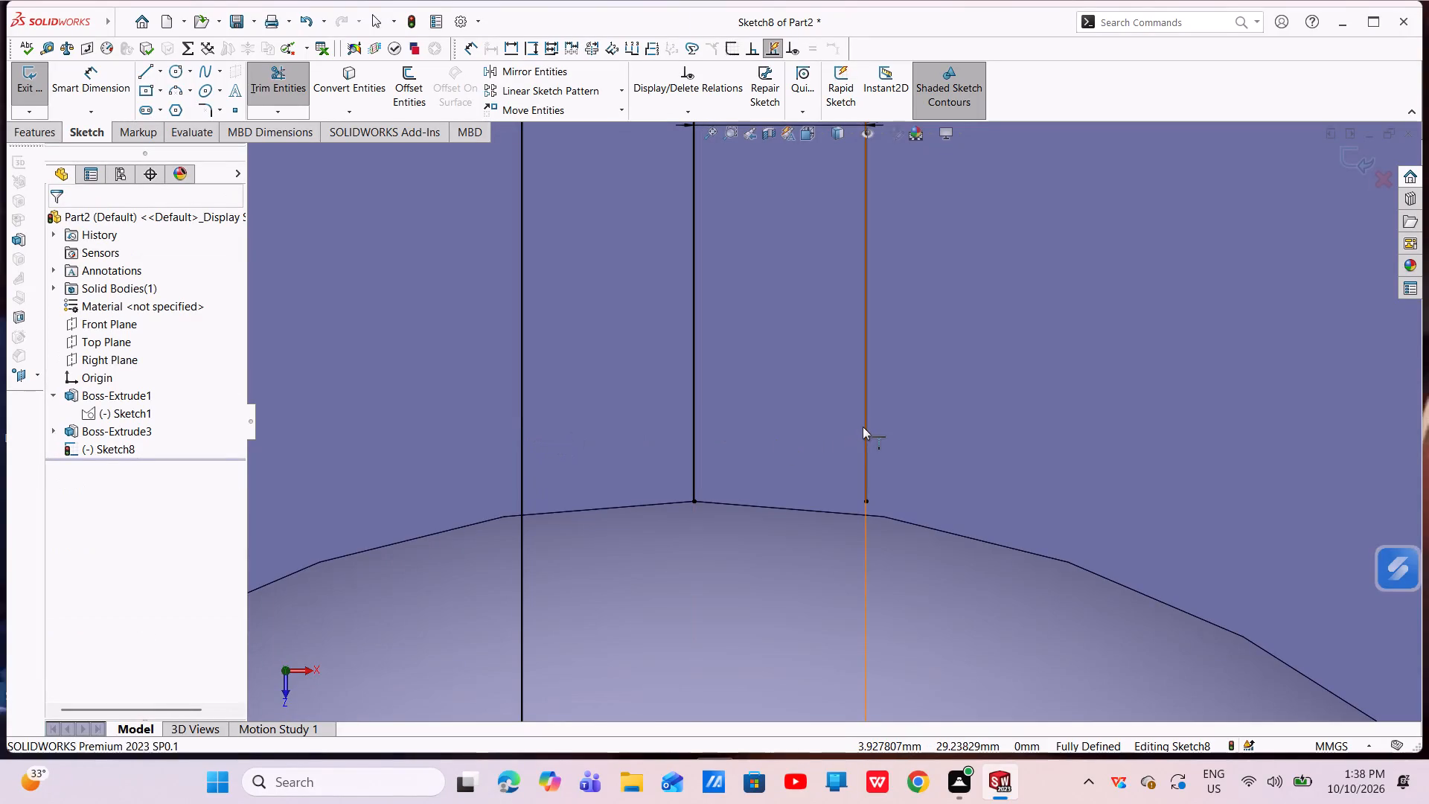
# Convert the bore's 55 mm diameter edge into a sketch circle.
pyautogui.scroll(12, 848, 431)
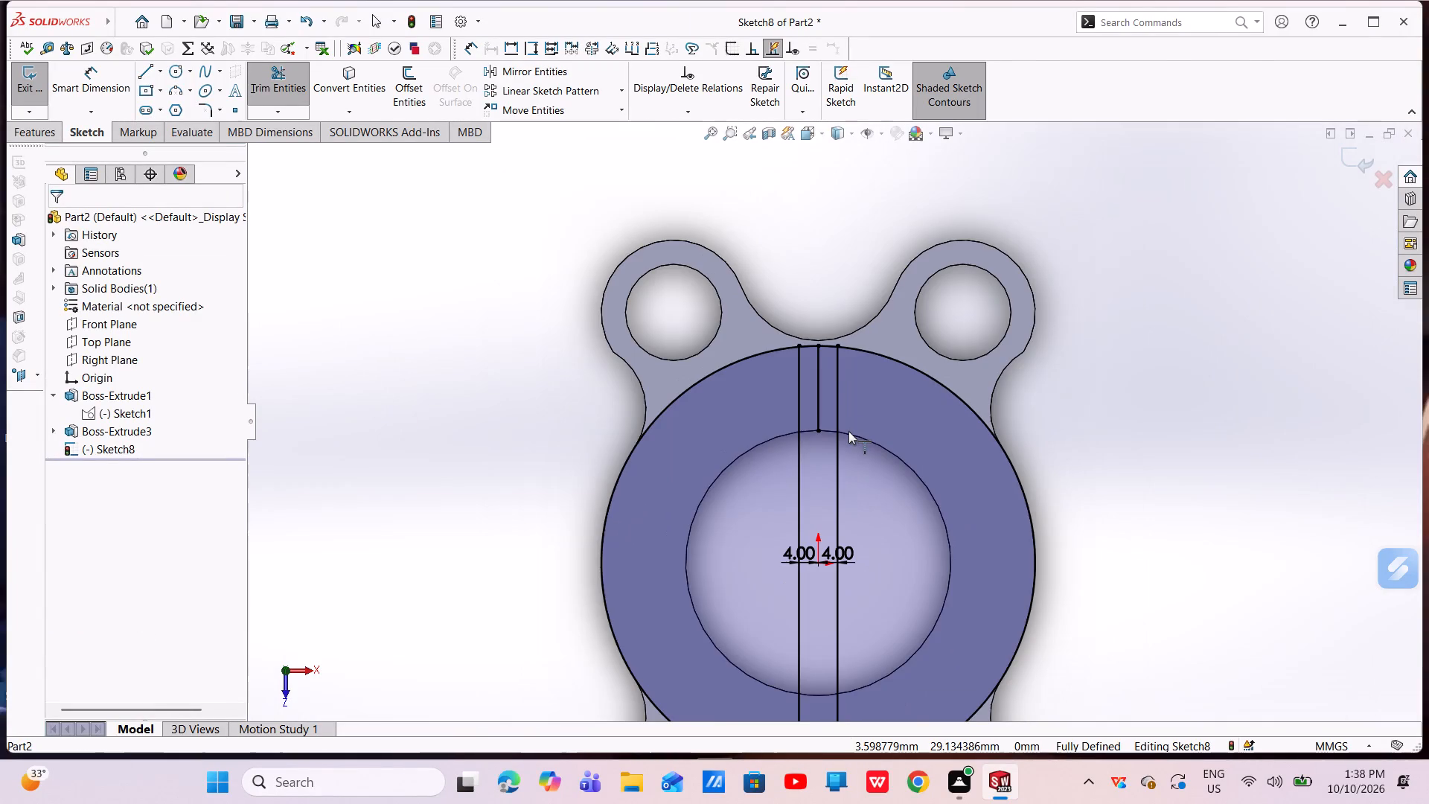
pyautogui.scroll(3, 848, 431)
pyautogui.scroll(-5, 831, 479)
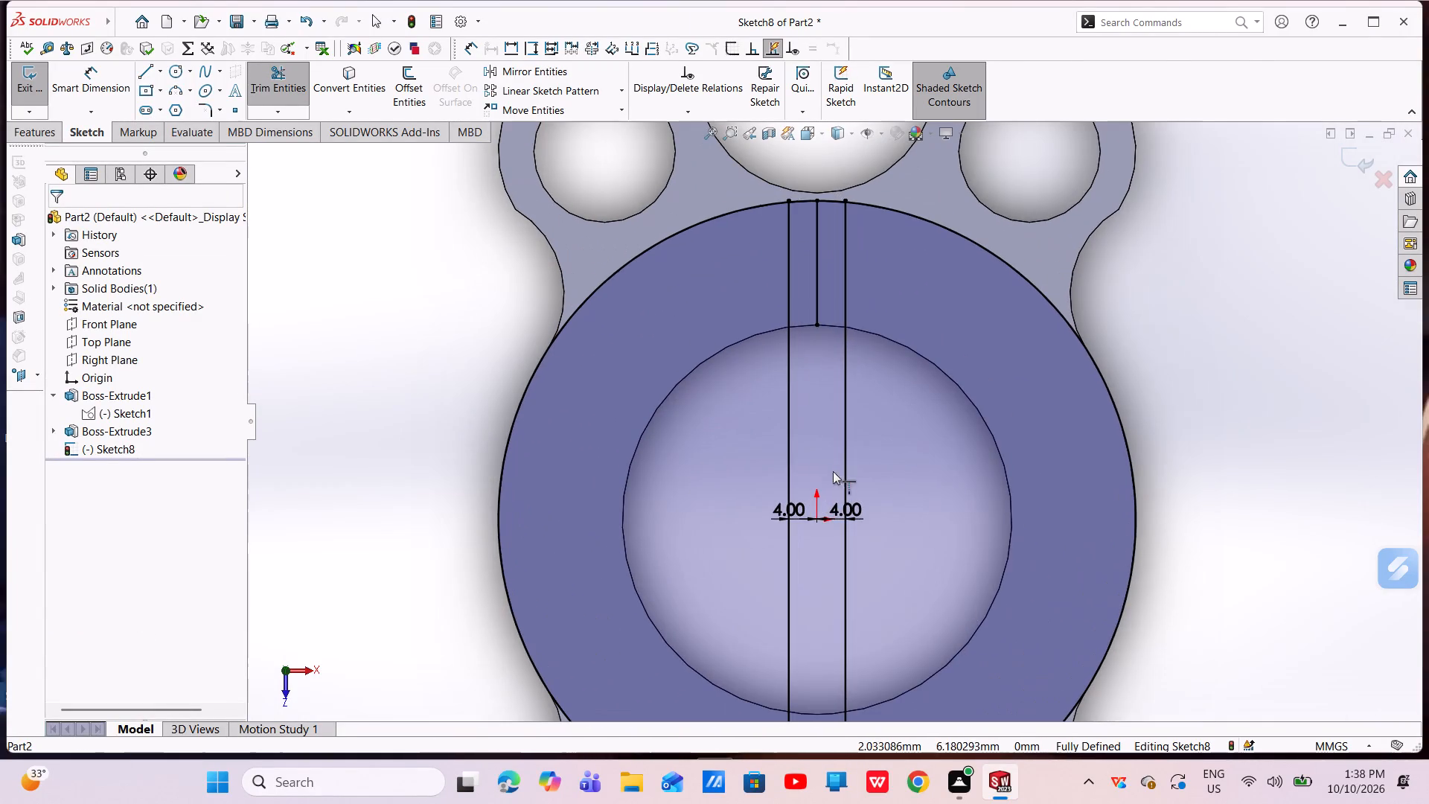
pyautogui.scroll(-3, 825, 333)
pyautogui.press('Escape')
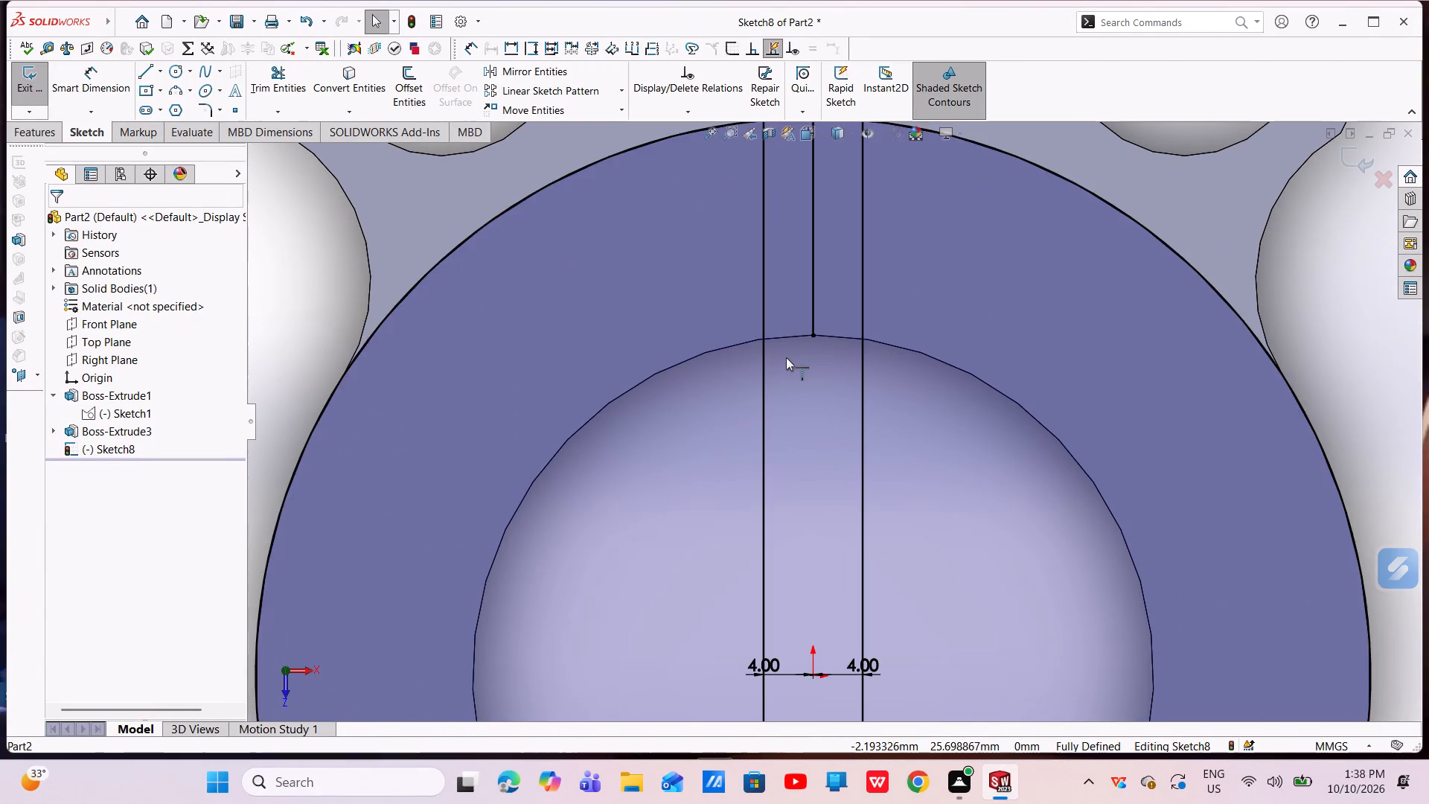
pyautogui.scroll(-4, 811, 334)
pyautogui.click(769, 363)
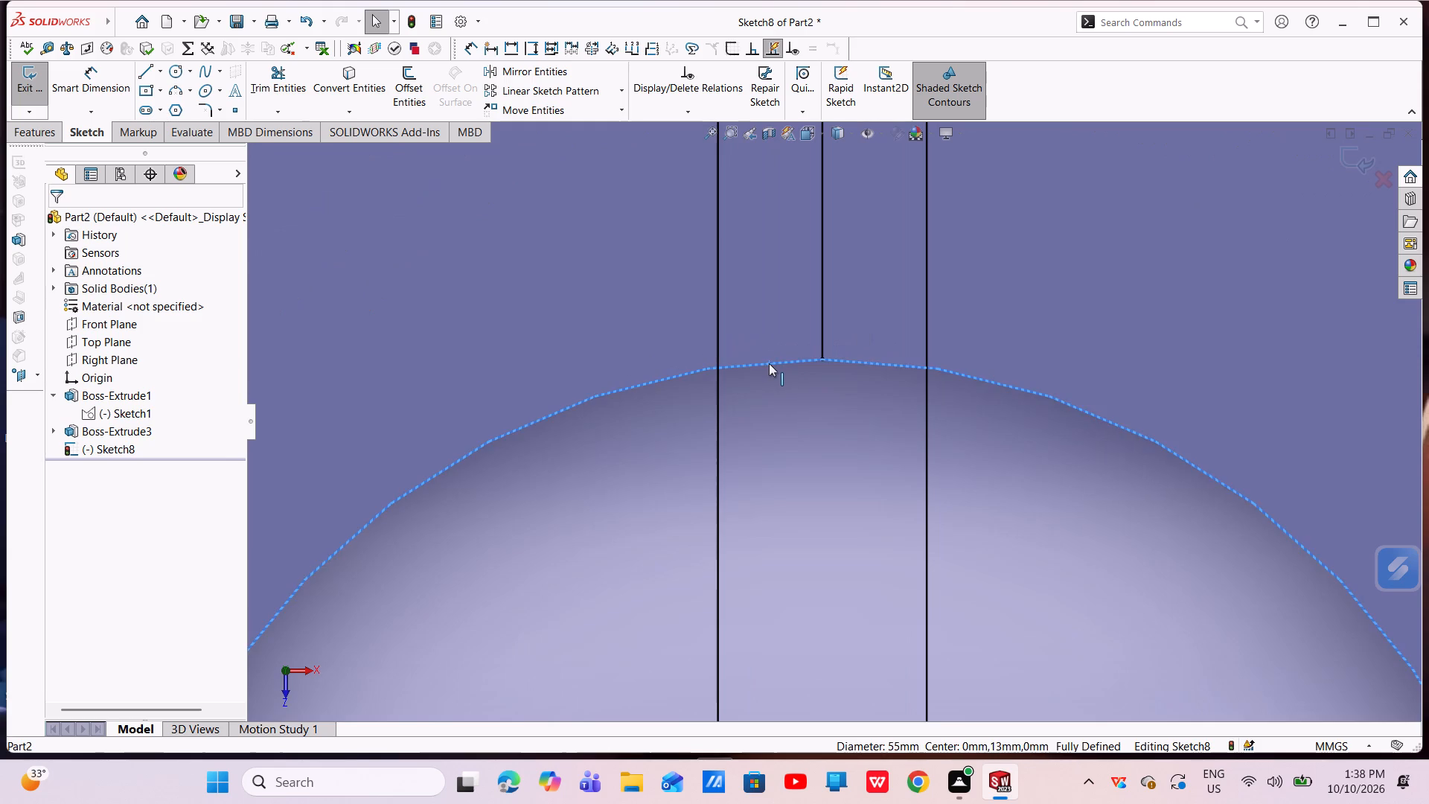
pyautogui.click(357, 78)
pyautogui.press('Escape')
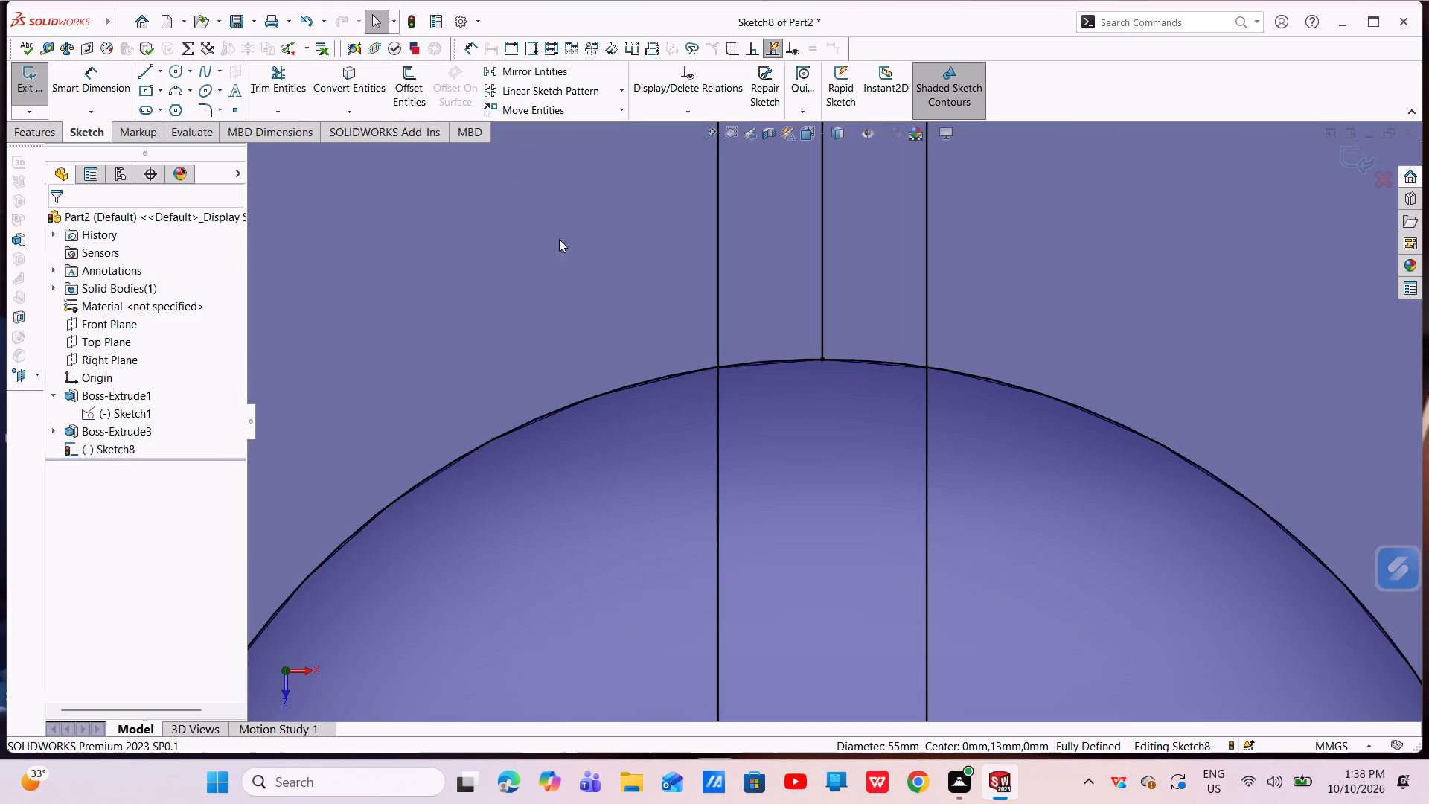
# Trim away the portions of the two offset vertical lines that lie inside the bore circle.
pyautogui.scroll(3, 743, 360)
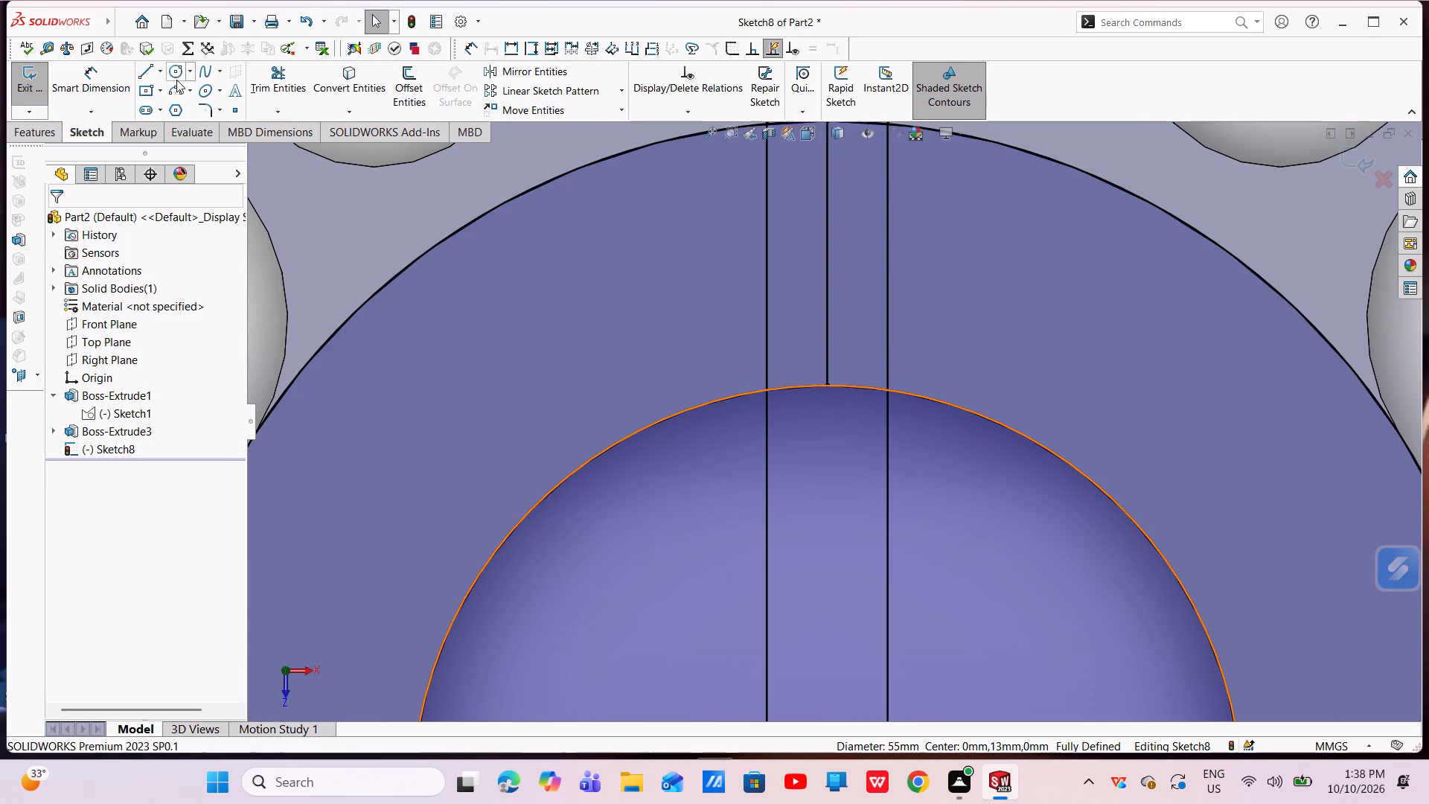
pyautogui.click(24, 123)
pyautogui.click(86, 126)
pyautogui.click(303, 68)
pyautogui.moveTo(716, 410); pyautogui.dragTo(874, 428)
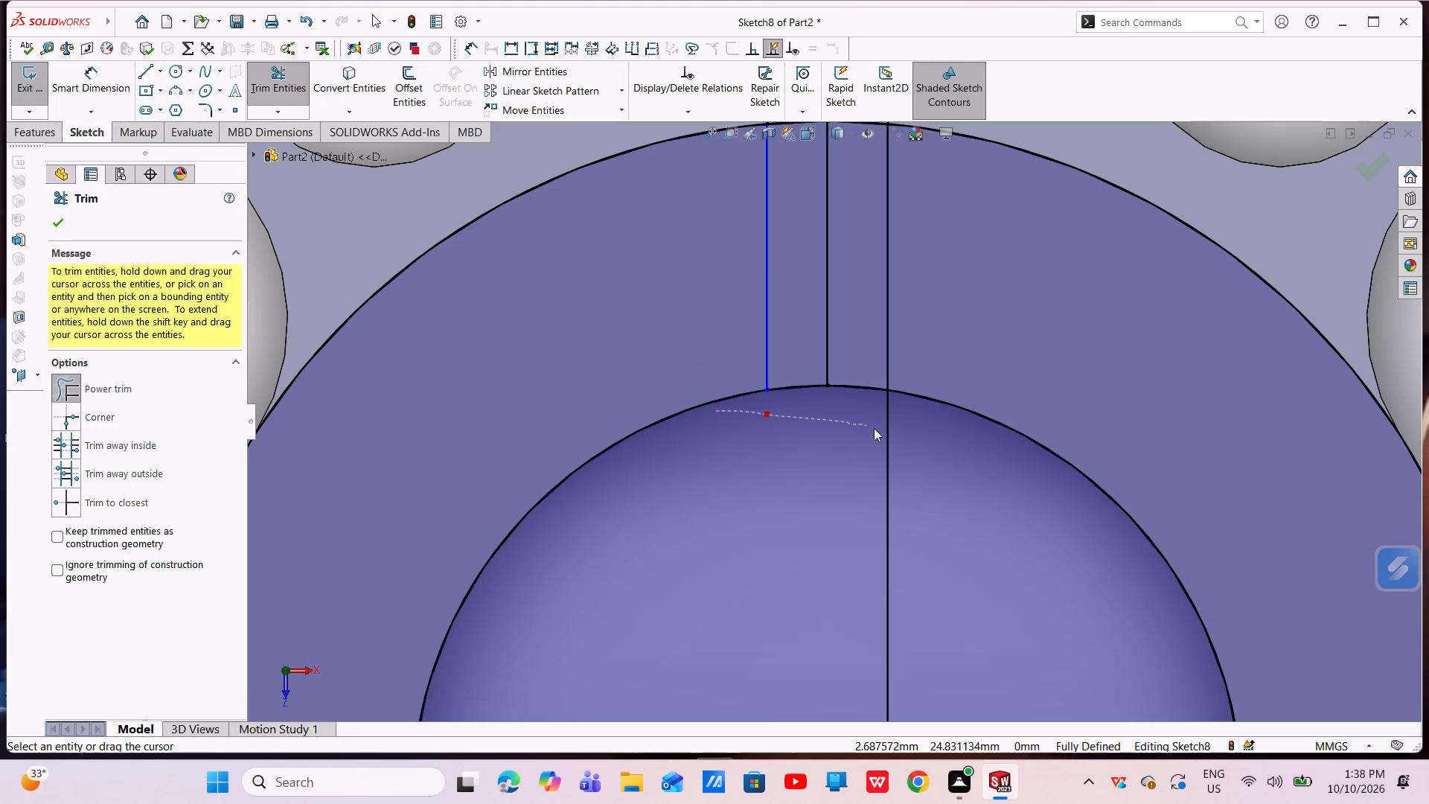
pyautogui.moveTo(874, 428); pyautogui.dragTo(920, 444)
pyautogui.scroll(3, 897, 420)
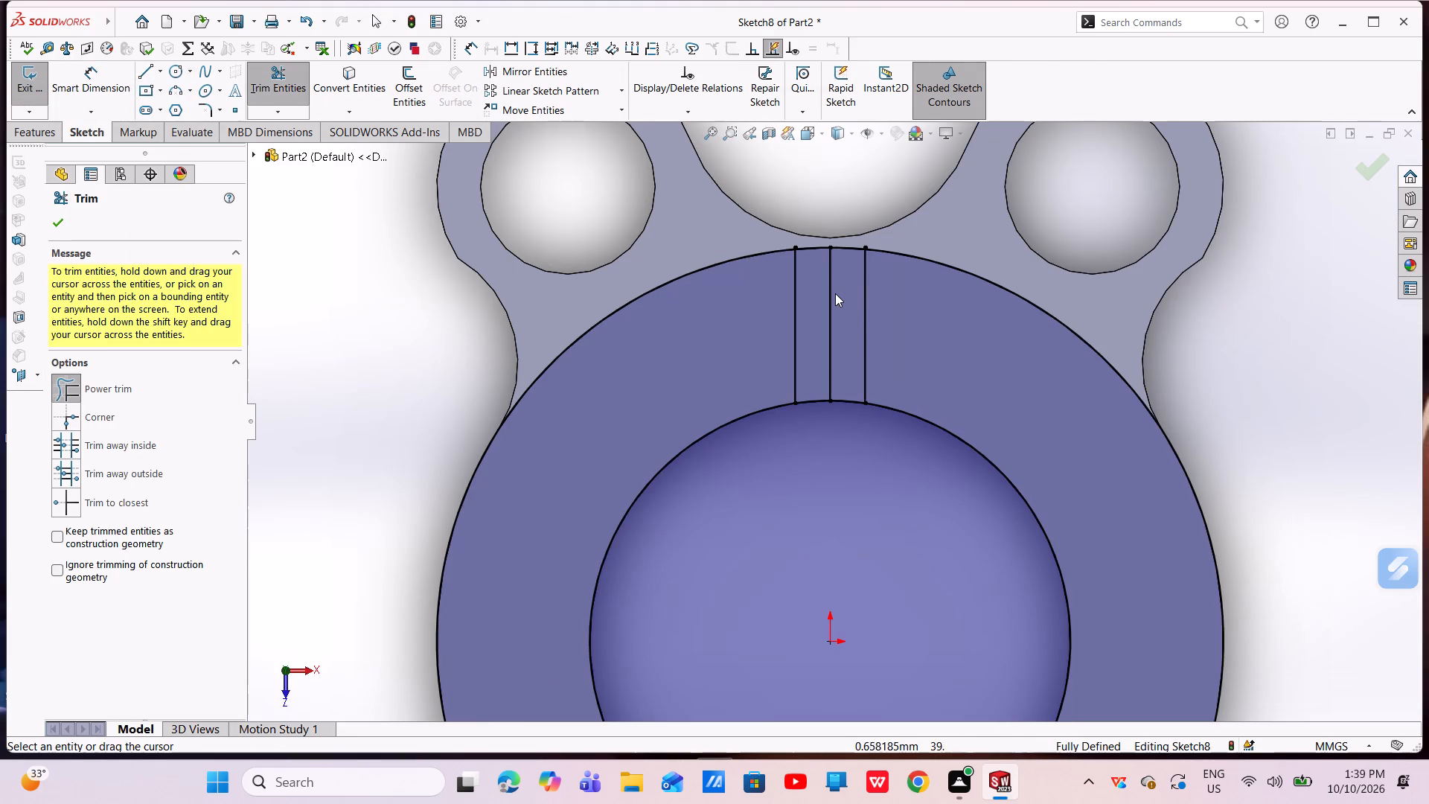
# Delete the 17.5 mm vertical centre line between the two offset lines above the bore.
pyautogui.press('Escape')
pyautogui.click(832, 301)
pyautogui.rightClick(832, 301)
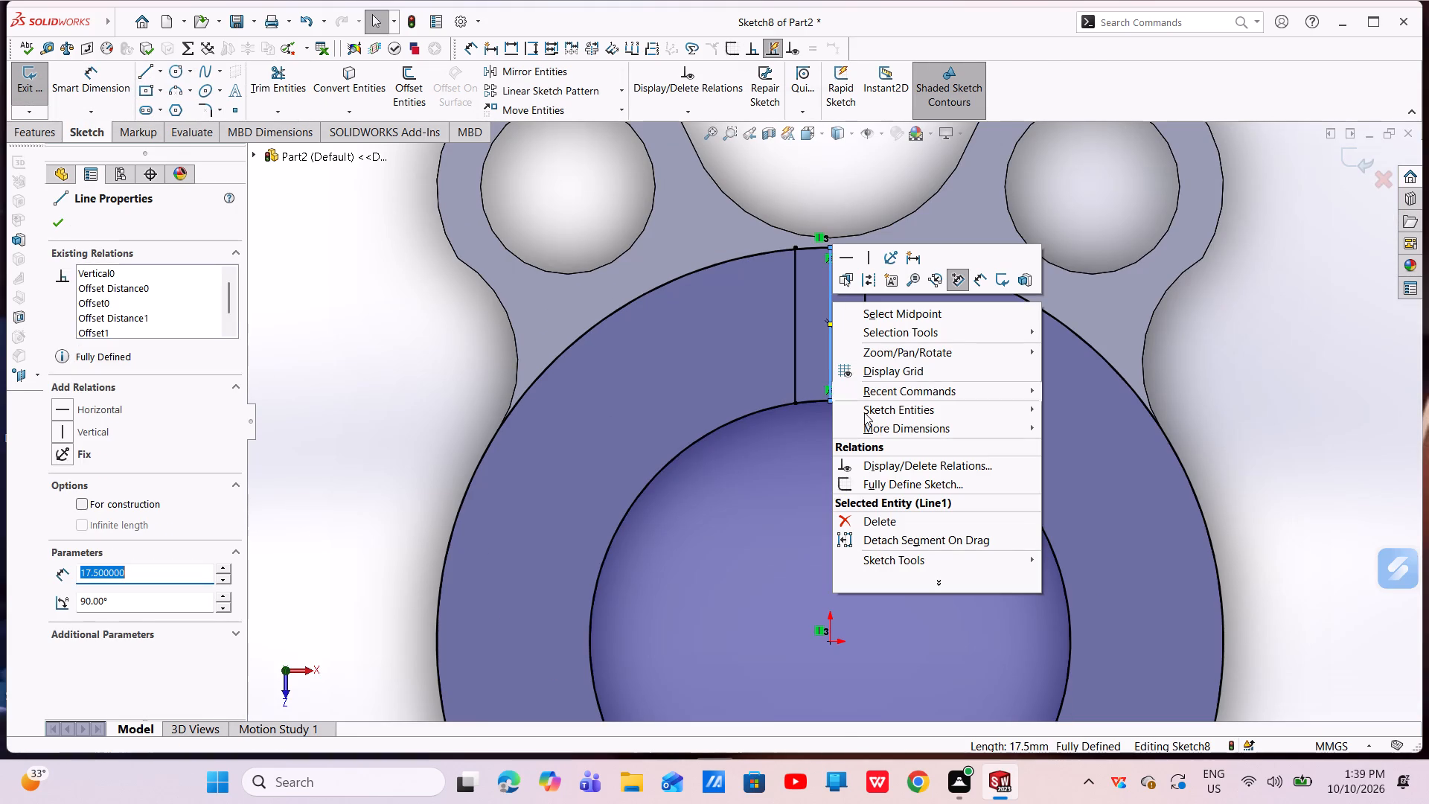
pyautogui.click(886, 517)
pyautogui.press('Escape')
# Examine where the vertical slot lines meet the outer and bore circles, above and below the bore.
pyautogui.scroll(-2, 844, 287)
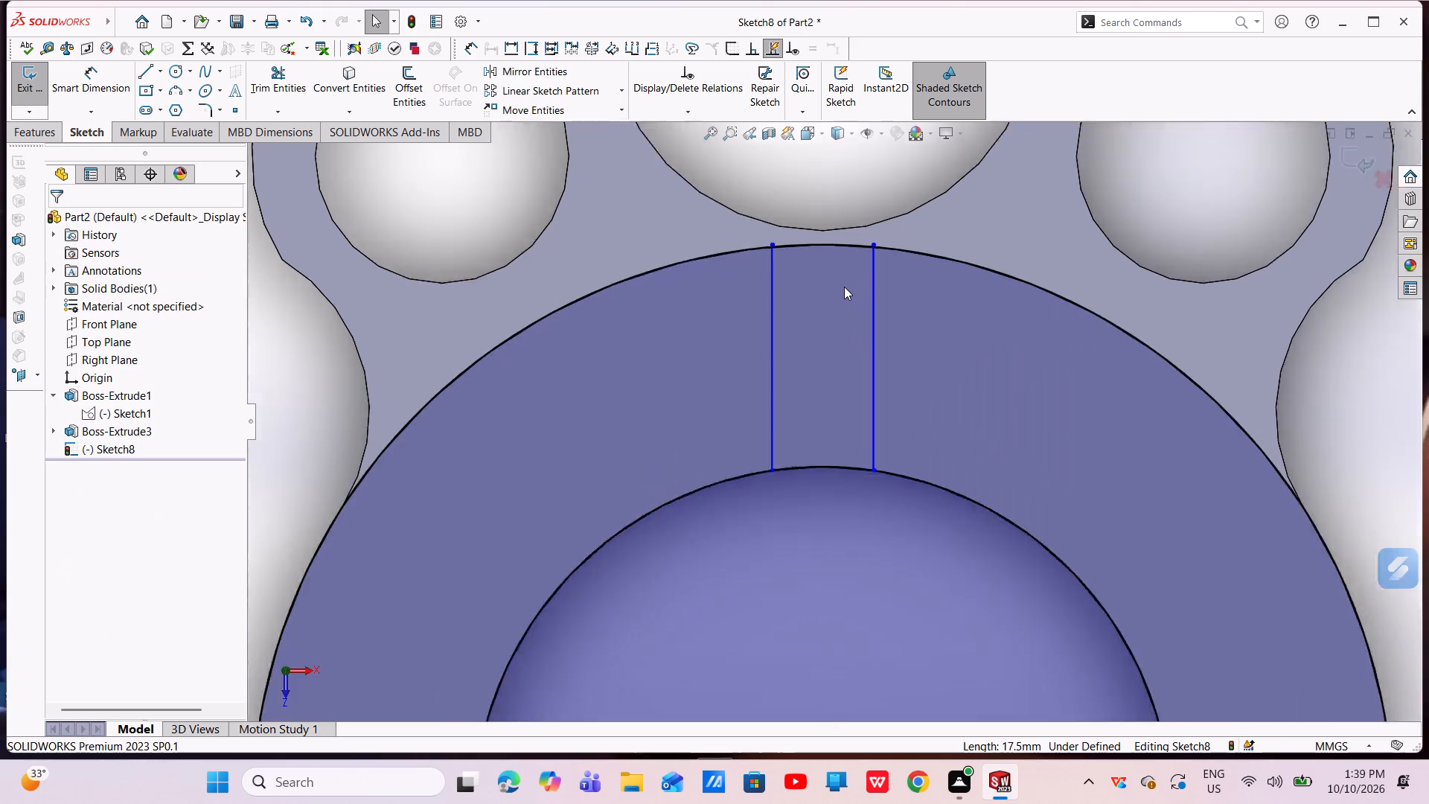
pyautogui.scroll(-3, 844, 287)
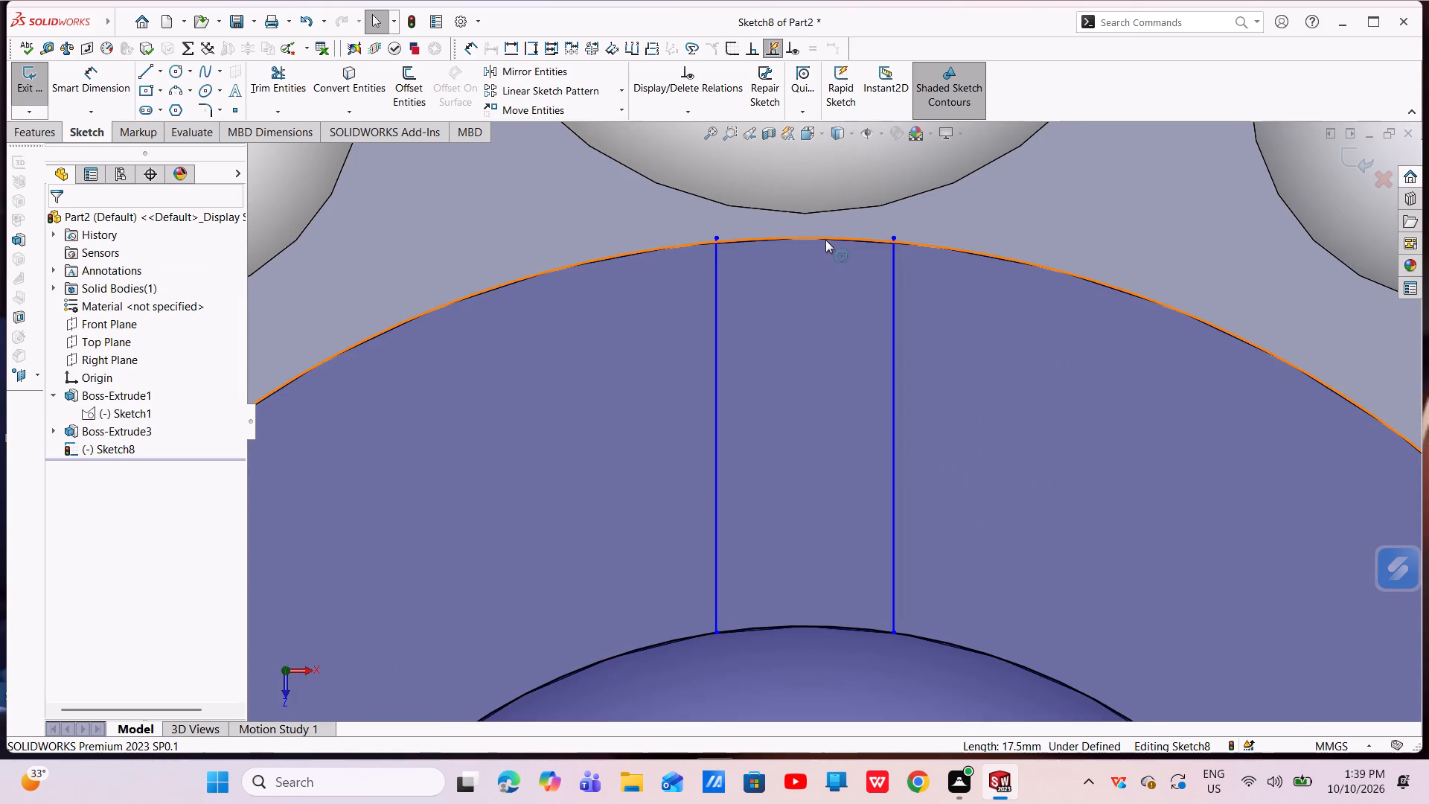
pyautogui.scroll(3, 825, 240)
pyautogui.scroll(4, 835, 304)
pyautogui.scroll(5, 834, 377)
pyautogui.scroll(-2, 848, 551)
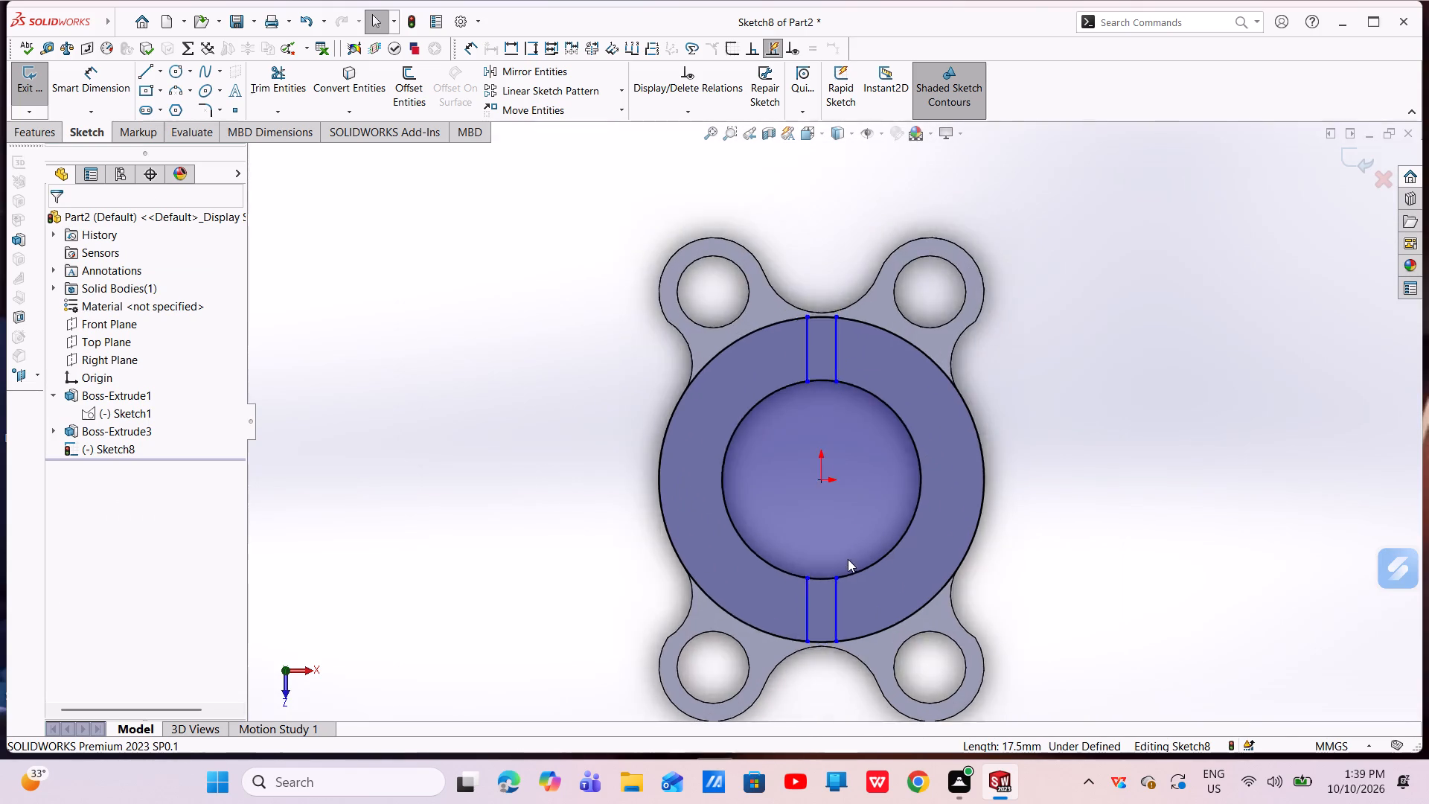
pyautogui.scroll(-11, 848, 559)
pyautogui.scroll(-6, 799, 465)
pyautogui.scroll(9, 799, 465)
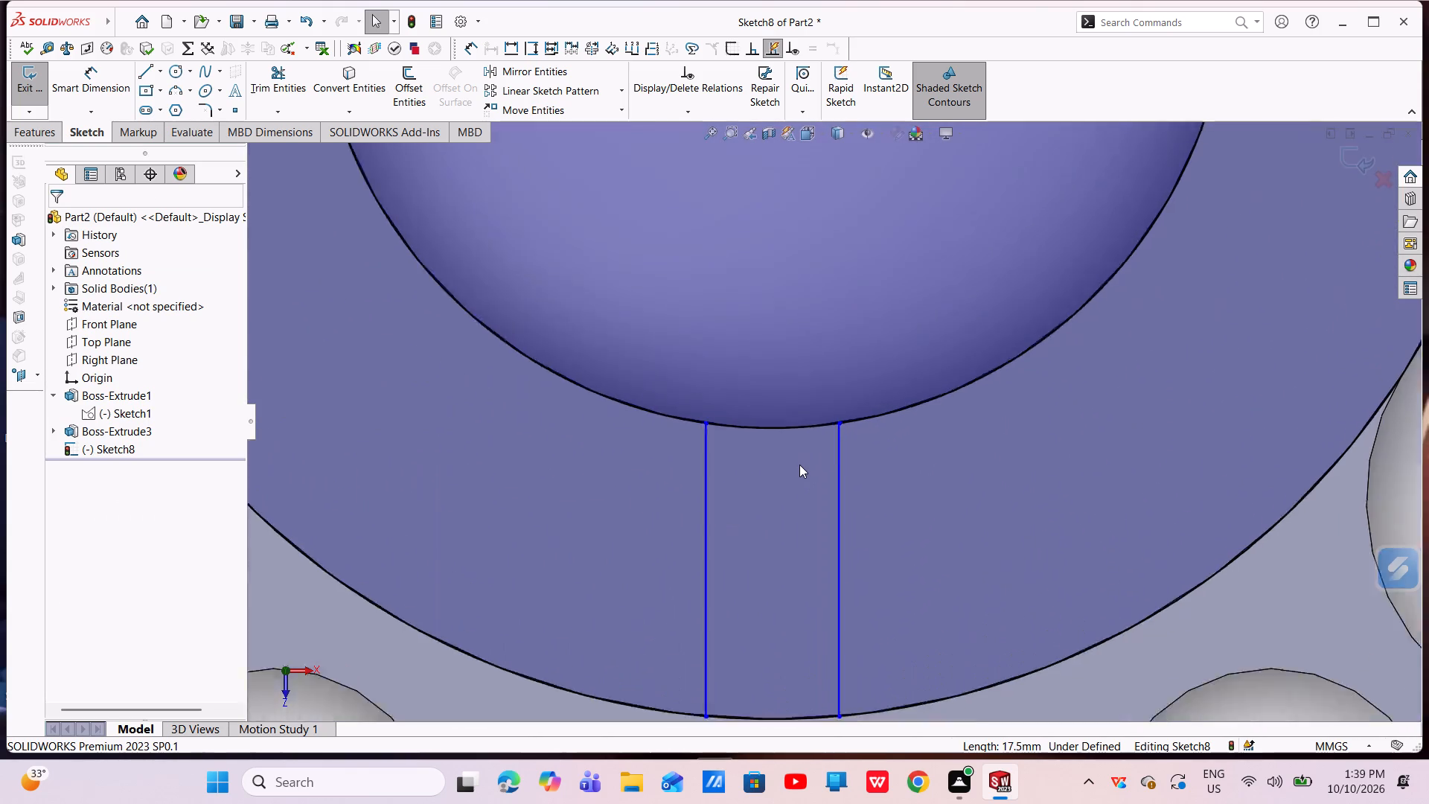
pyautogui.scroll(1, 799, 465)
pyautogui.scroll(-7, 831, 404)
pyautogui.scroll(-12, 869, 486)
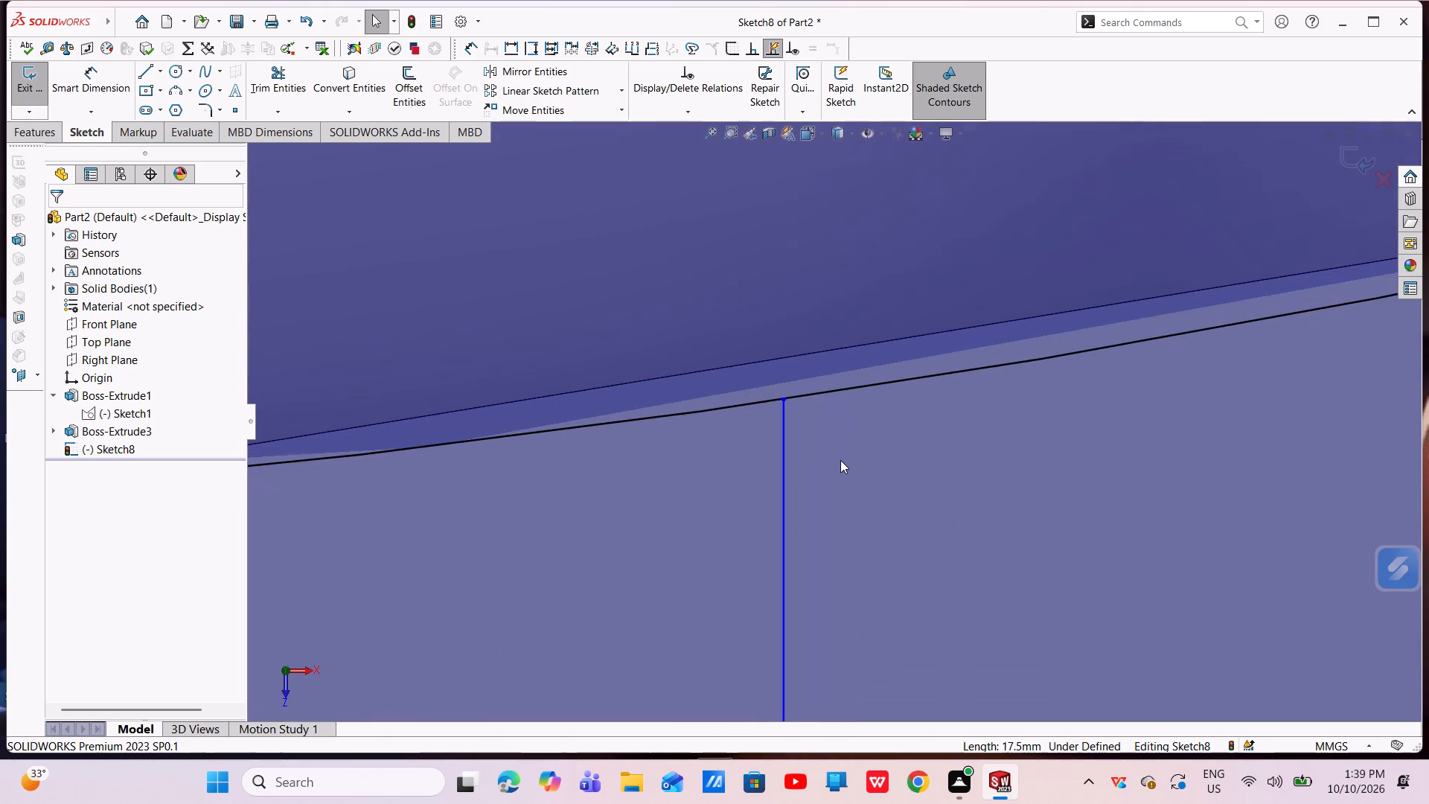
pyautogui.scroll(-6, 799, 409)
pyautogui.scroll(18, 799, 409)
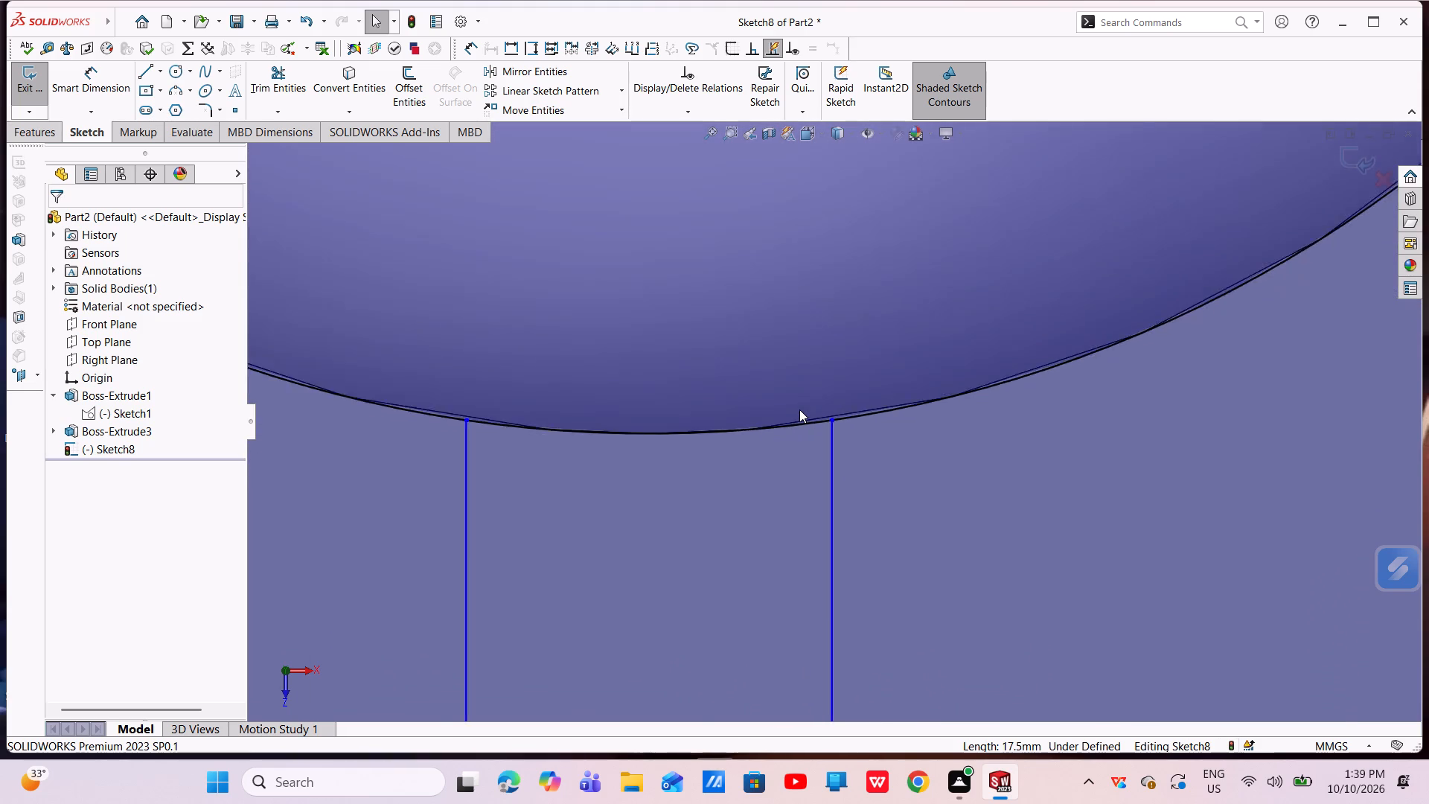
# Sketch a 17.5 mm horizontal line from the outer circle's leftmost point to the bore circle, level with the origin.
pyautogui.scroll(15, 799, 409)
pyautogui.scroll(-4, 784, 303)
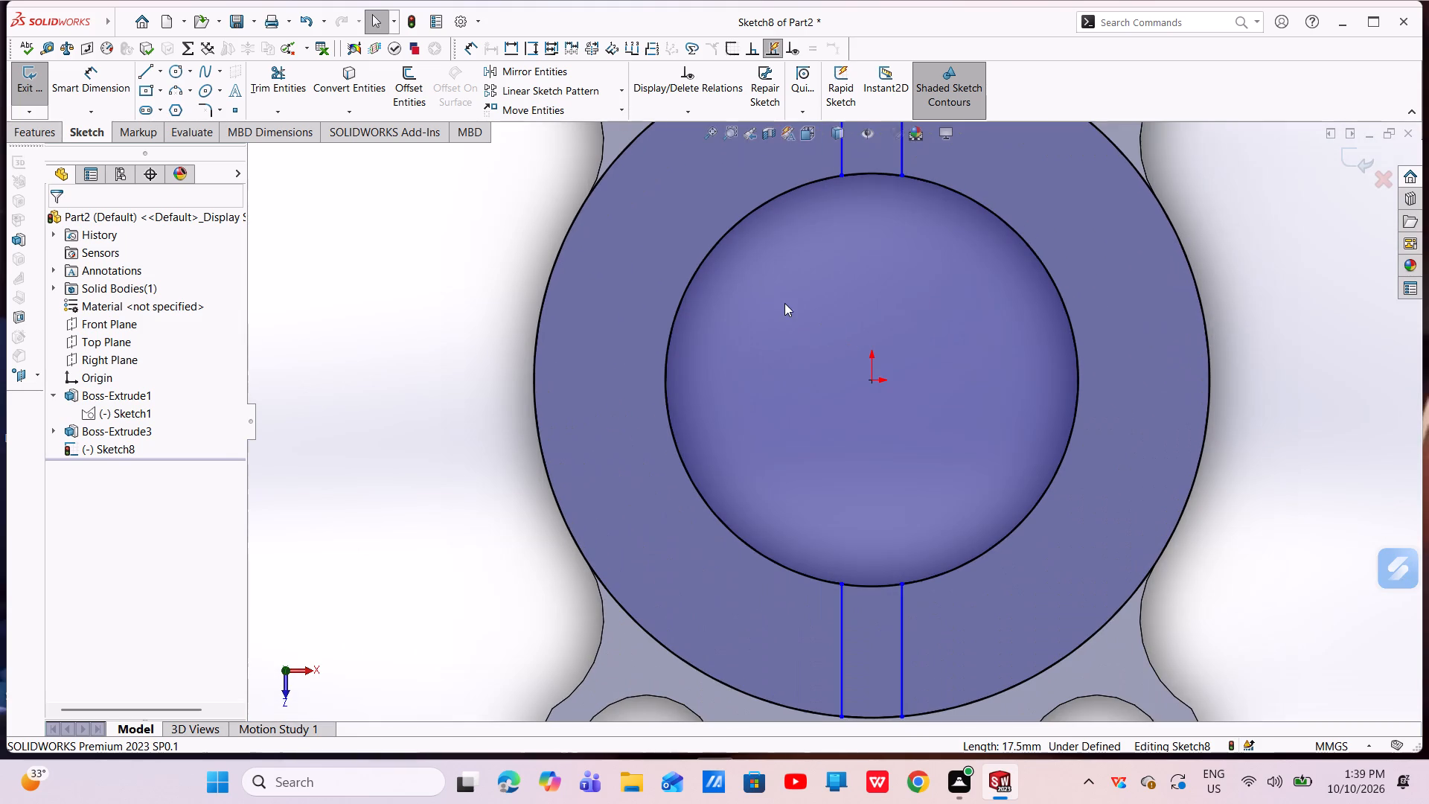
pyautogui.click(143, 66)
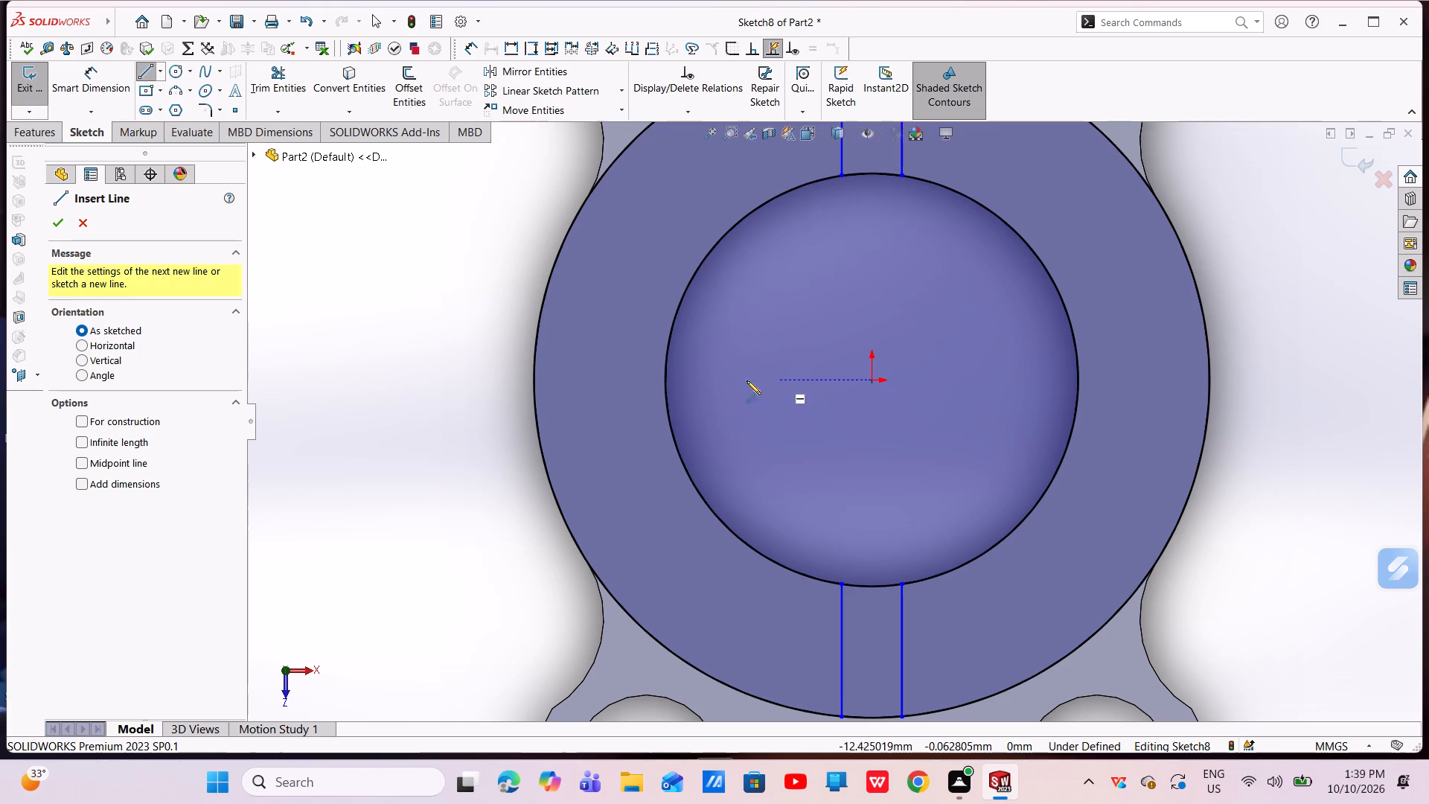
pyautogui.click(537, 380)
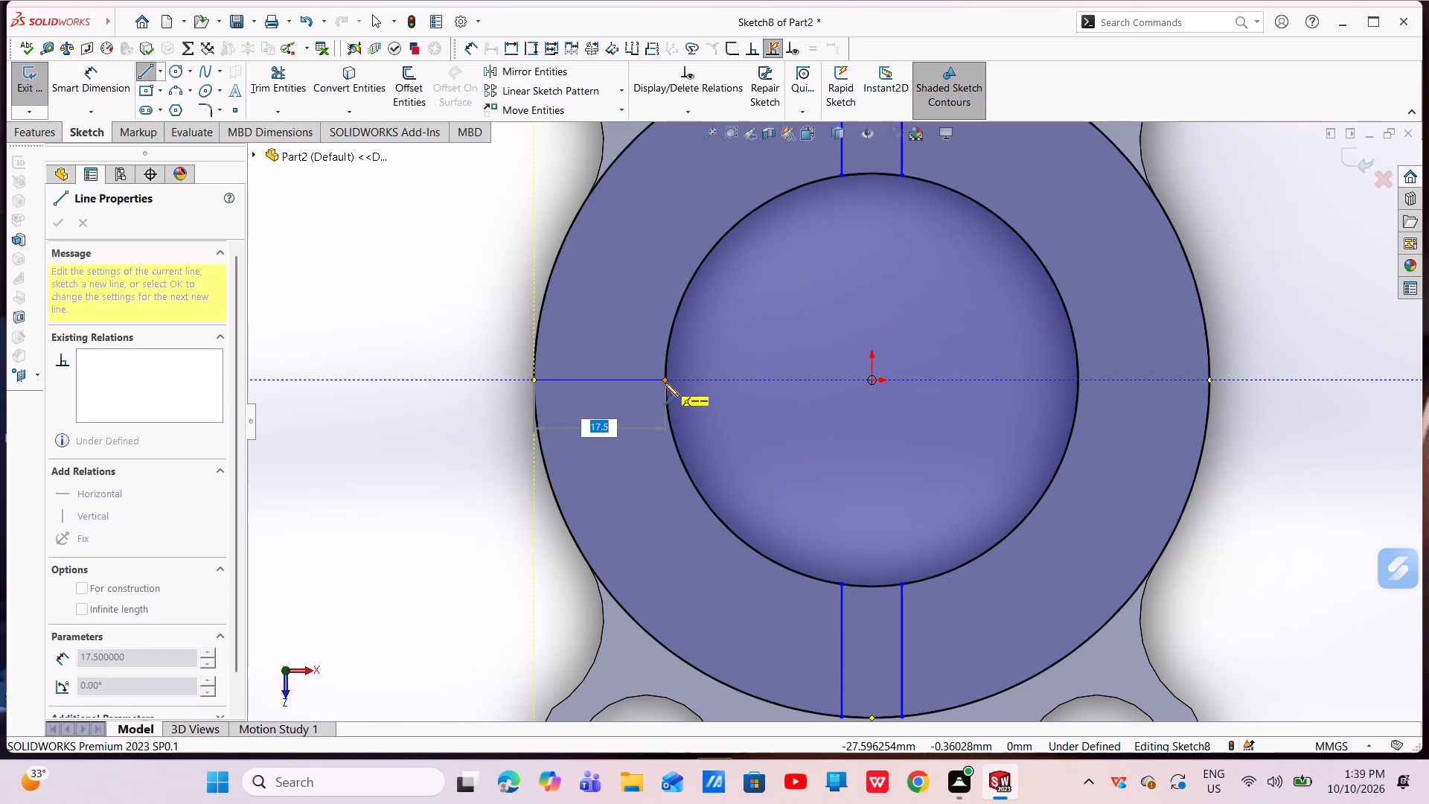
pyautogui.click(665, 383)
pyautogui.press('Escape')
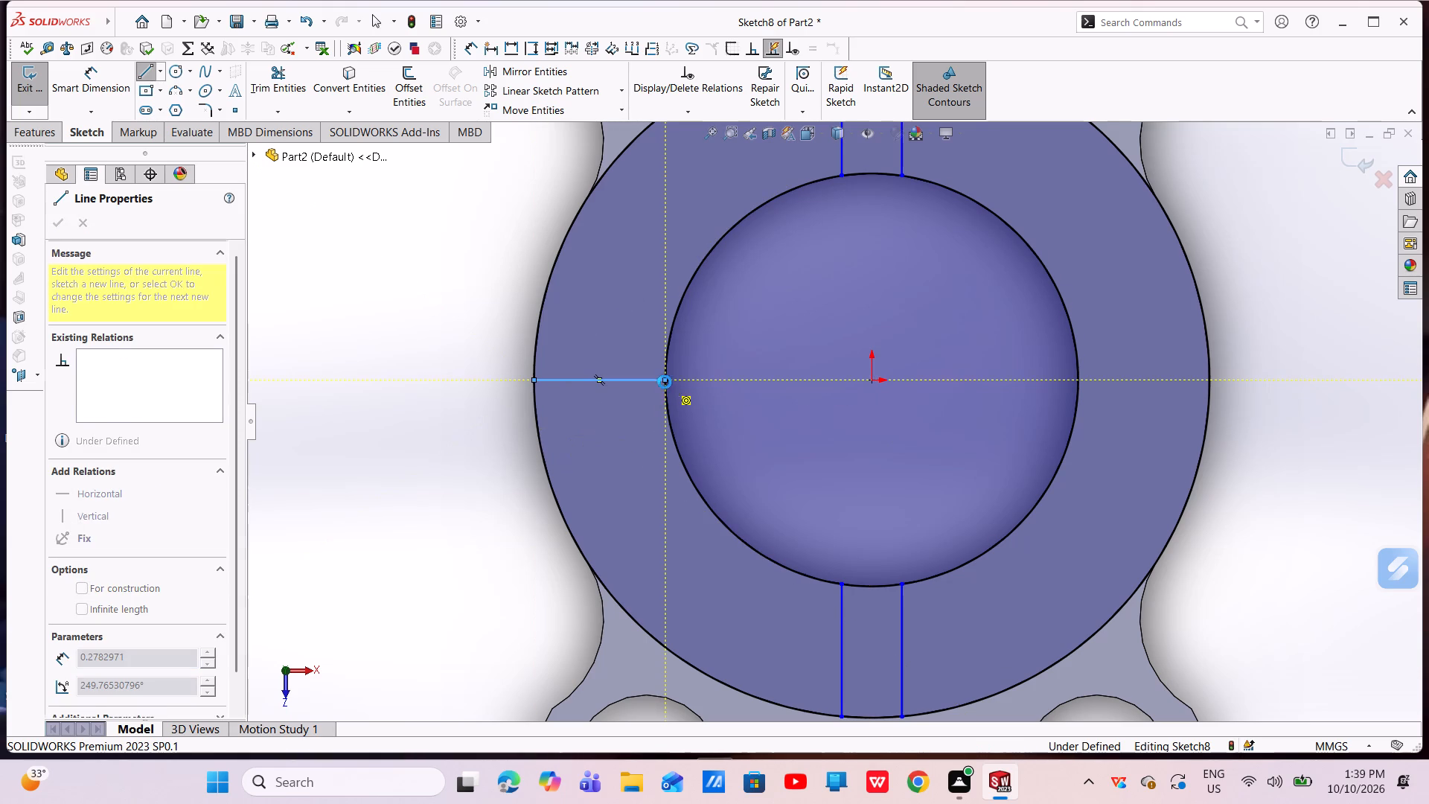
# Offset the horizontal line 4 mm to each side, with dimensions added.
pyautogui.click(406, 78)
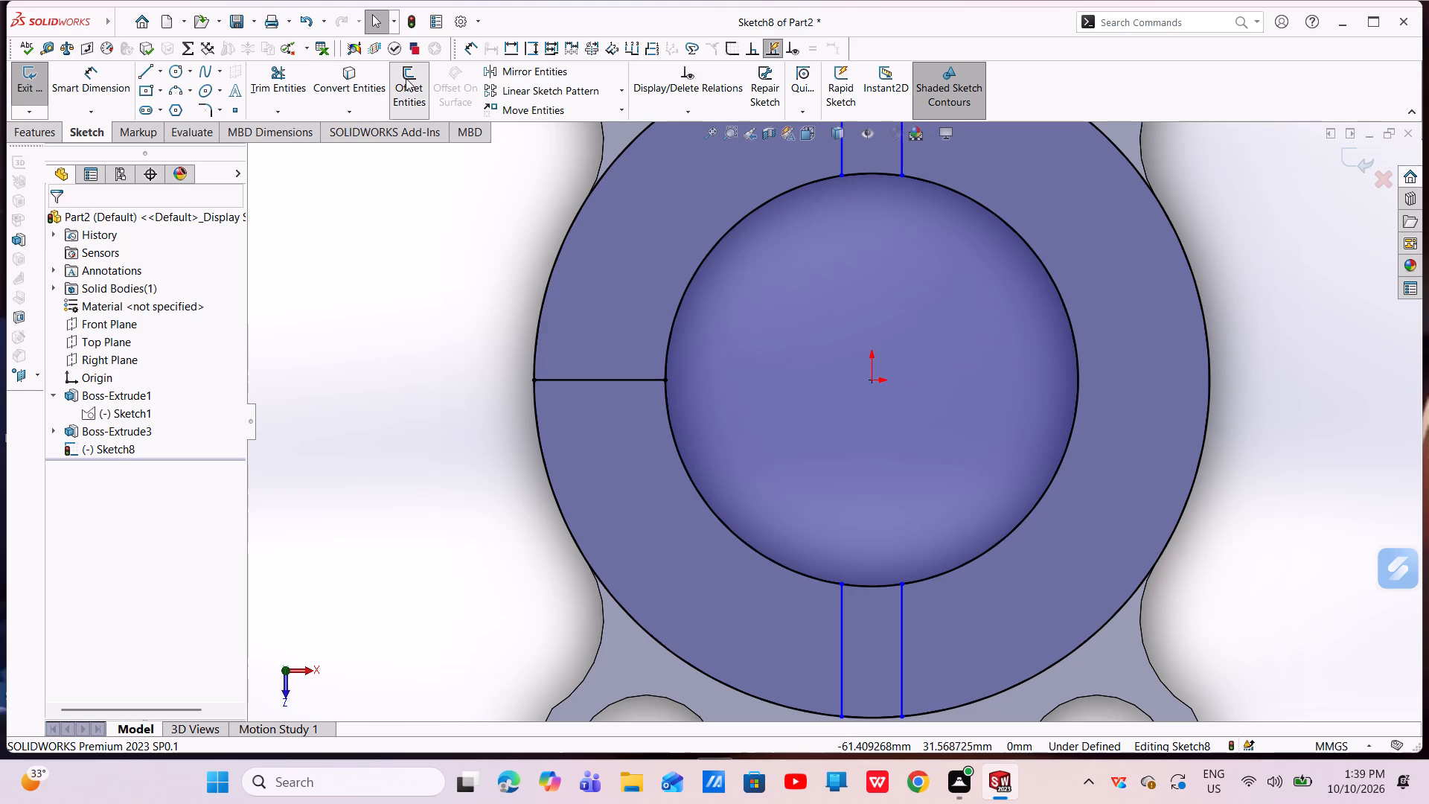
pyautogui.click(633, 378)
pyautogui.rightClick(632, 378)
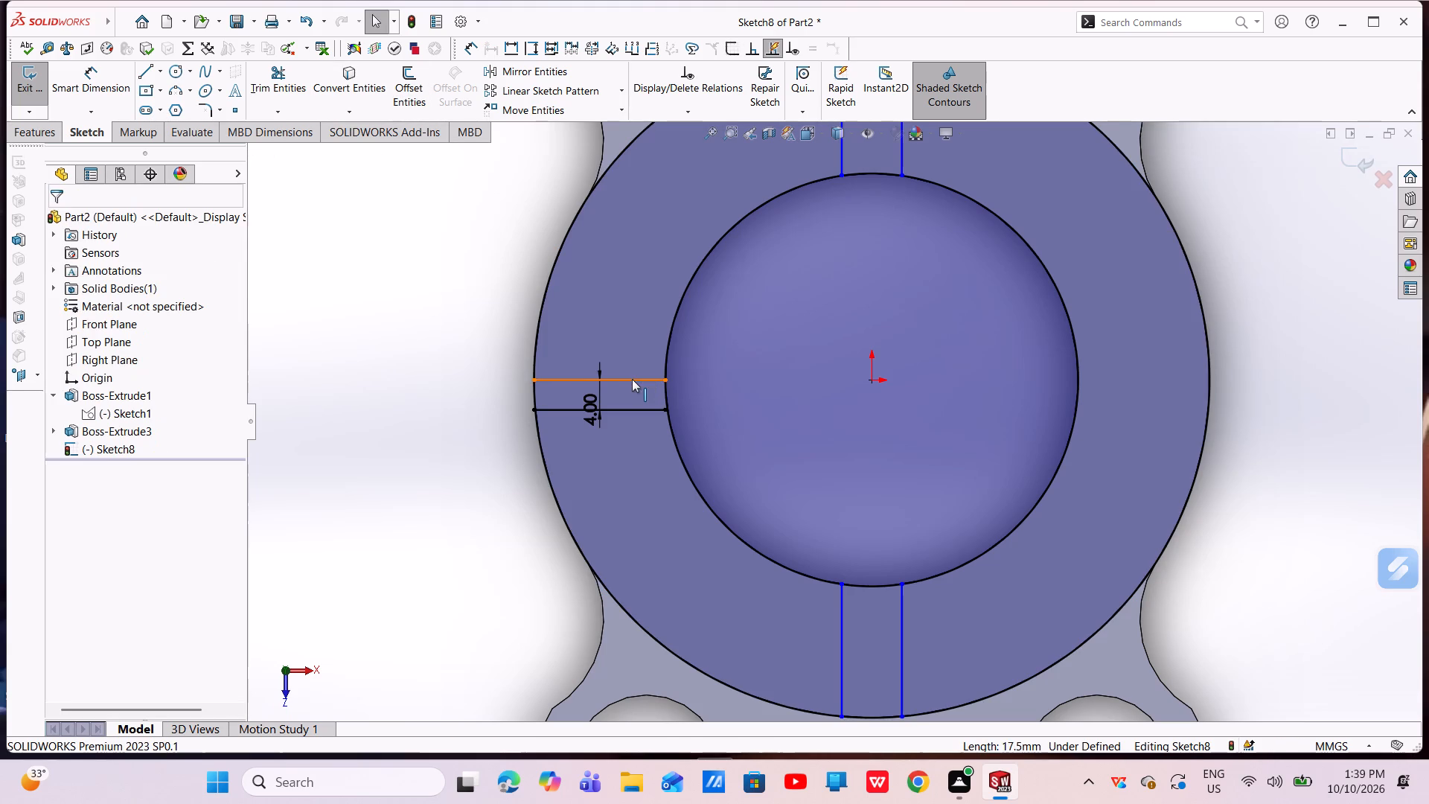
pyautogui.click(579, 379)
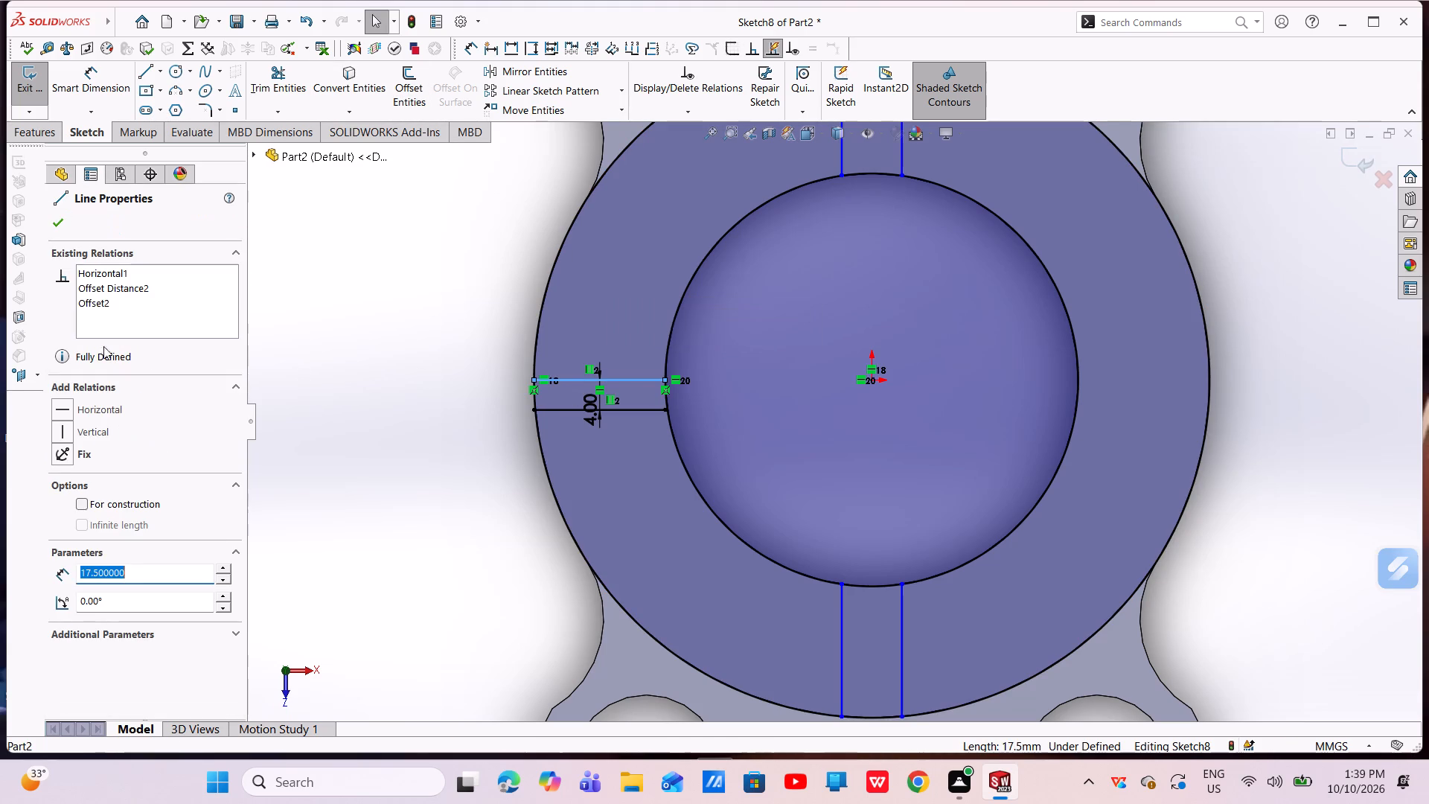
pyautogui.press('Escape')
pyautogui.press('Escape')
pyautogui.click(405, 84)
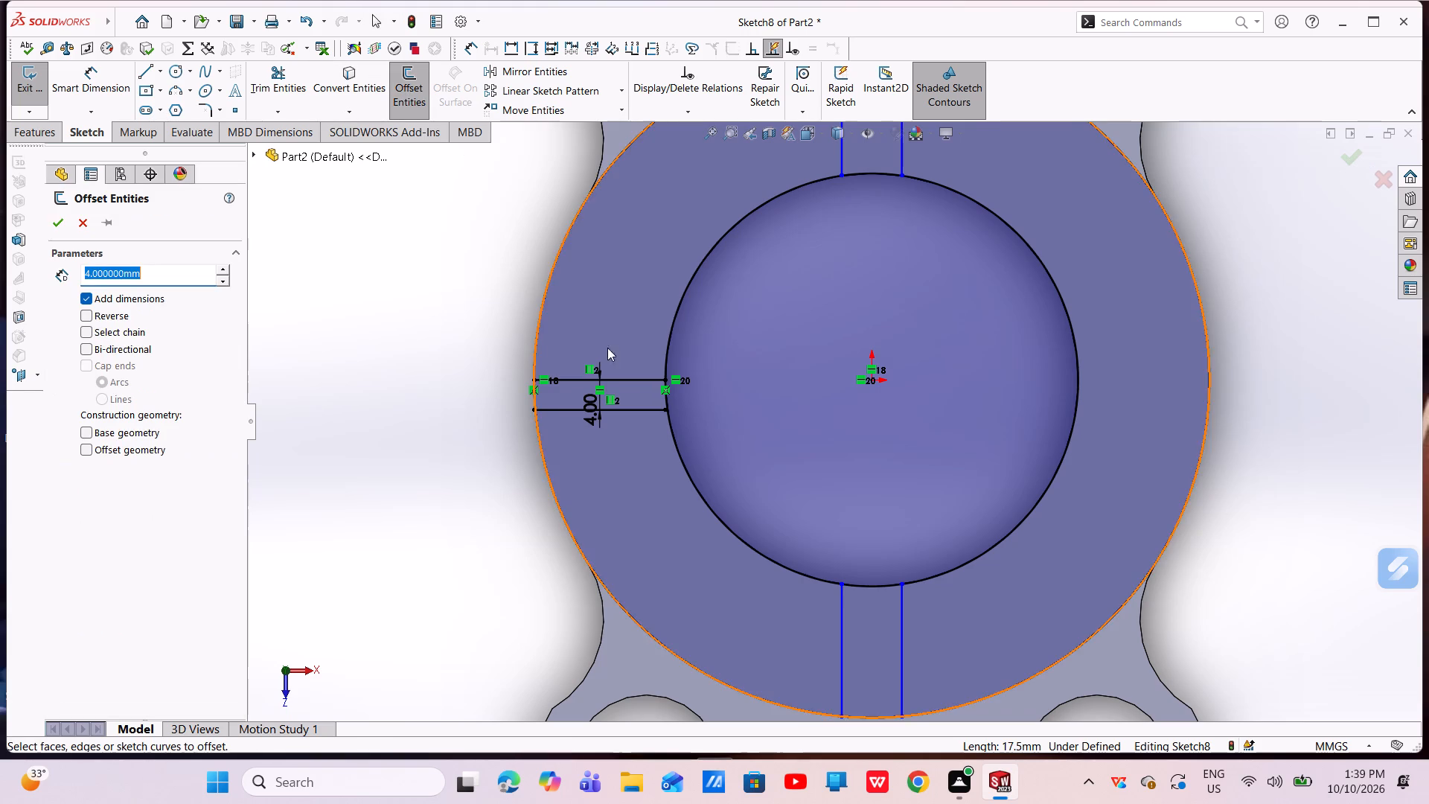
pyautogui.click(620, 380)
pyautogui.click(85, 309)
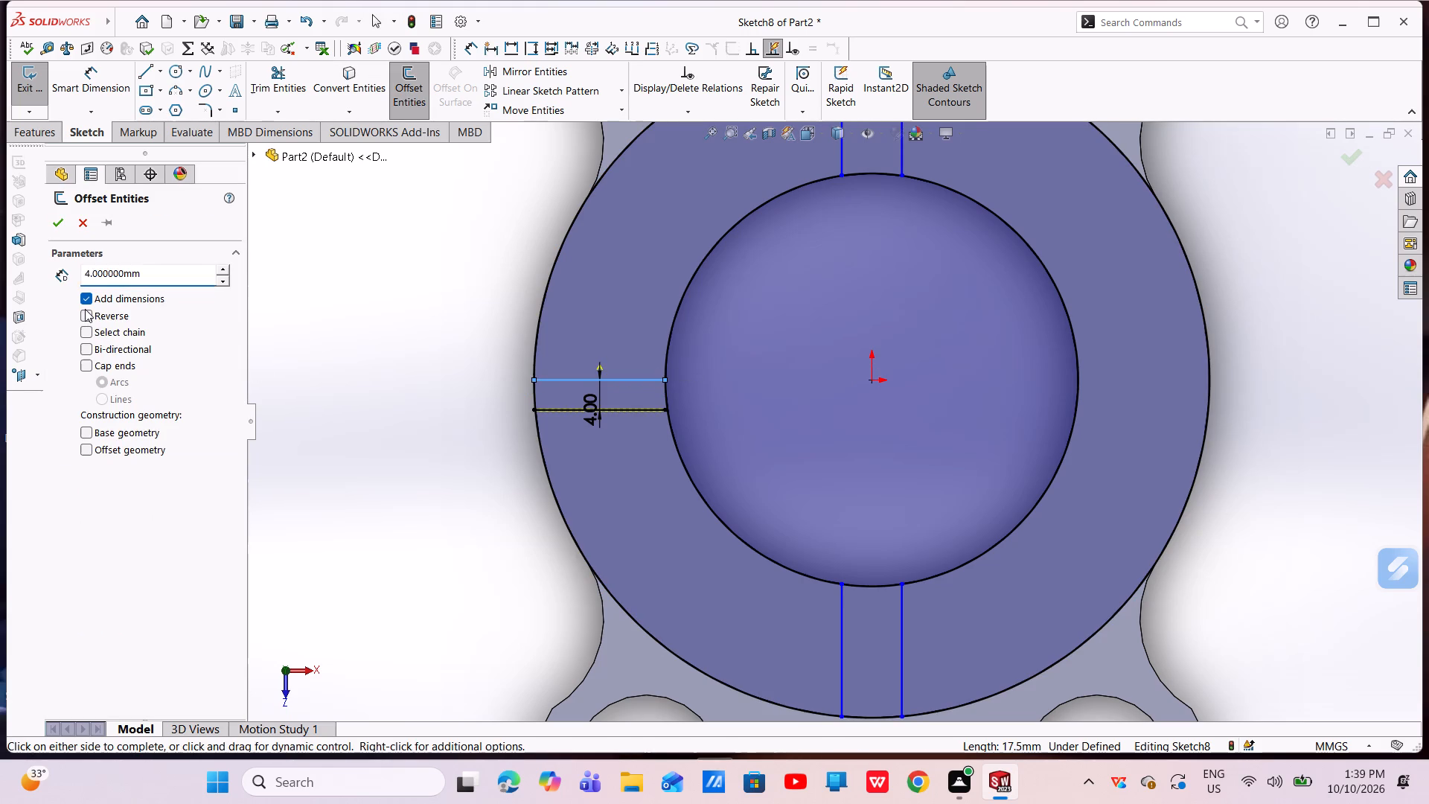
pyautogui.click(63, 217)
pyautogui.press('Escape')
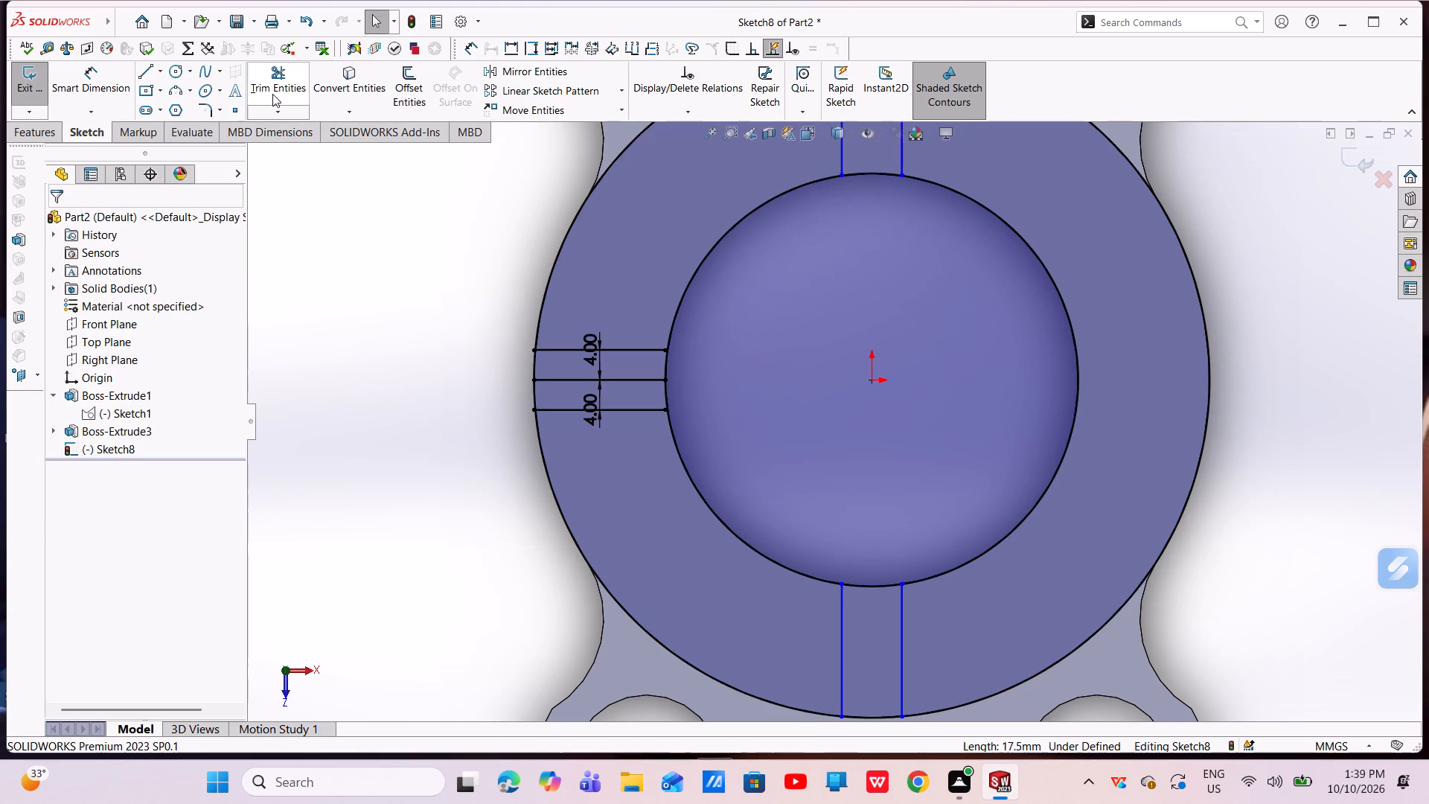
# Extend the horizontal line and its two offset lines across the bore to the far side of the bore circle.
pyautogui.click(284, 118)
pyautogui.click(300, 154)
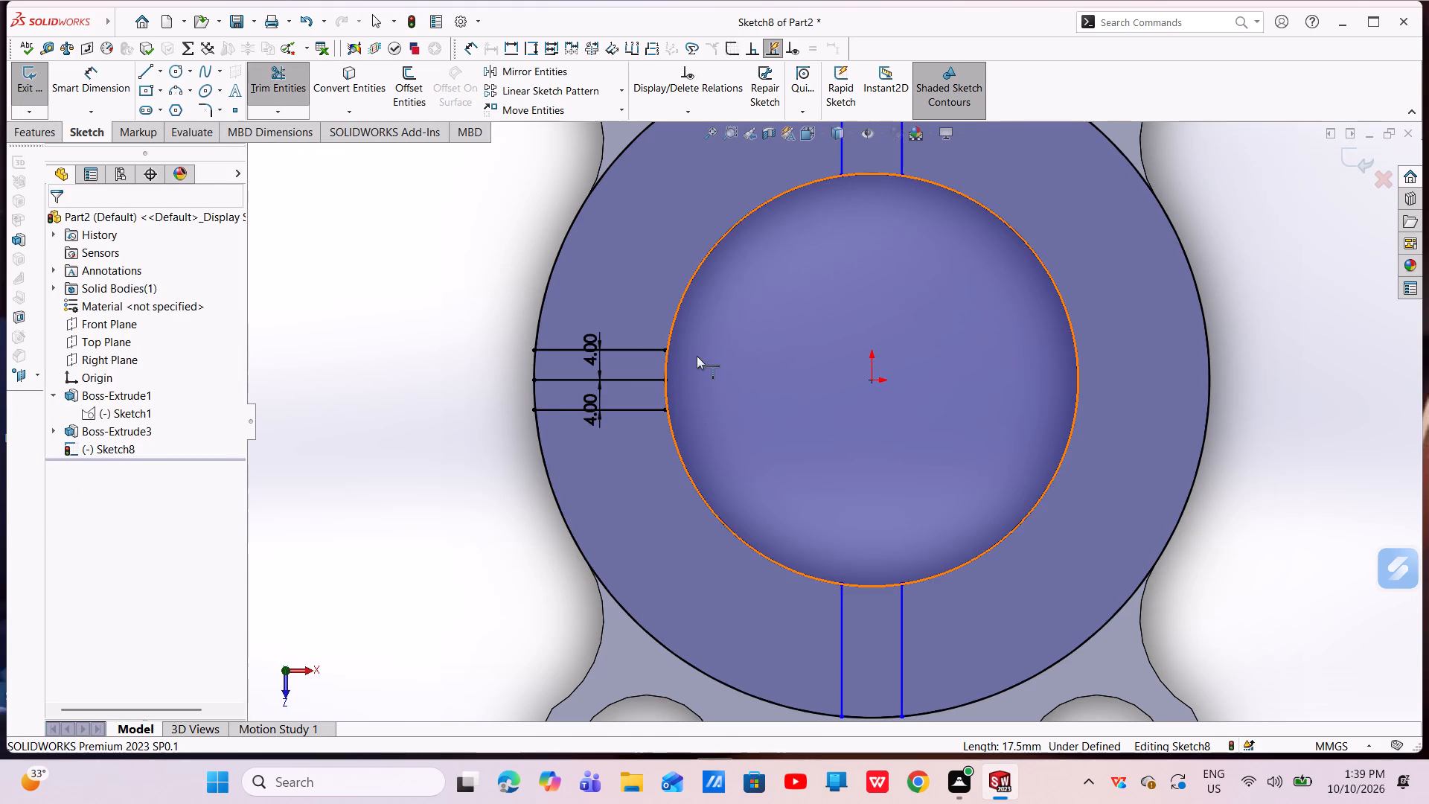
pyautogui.click(651, 347)
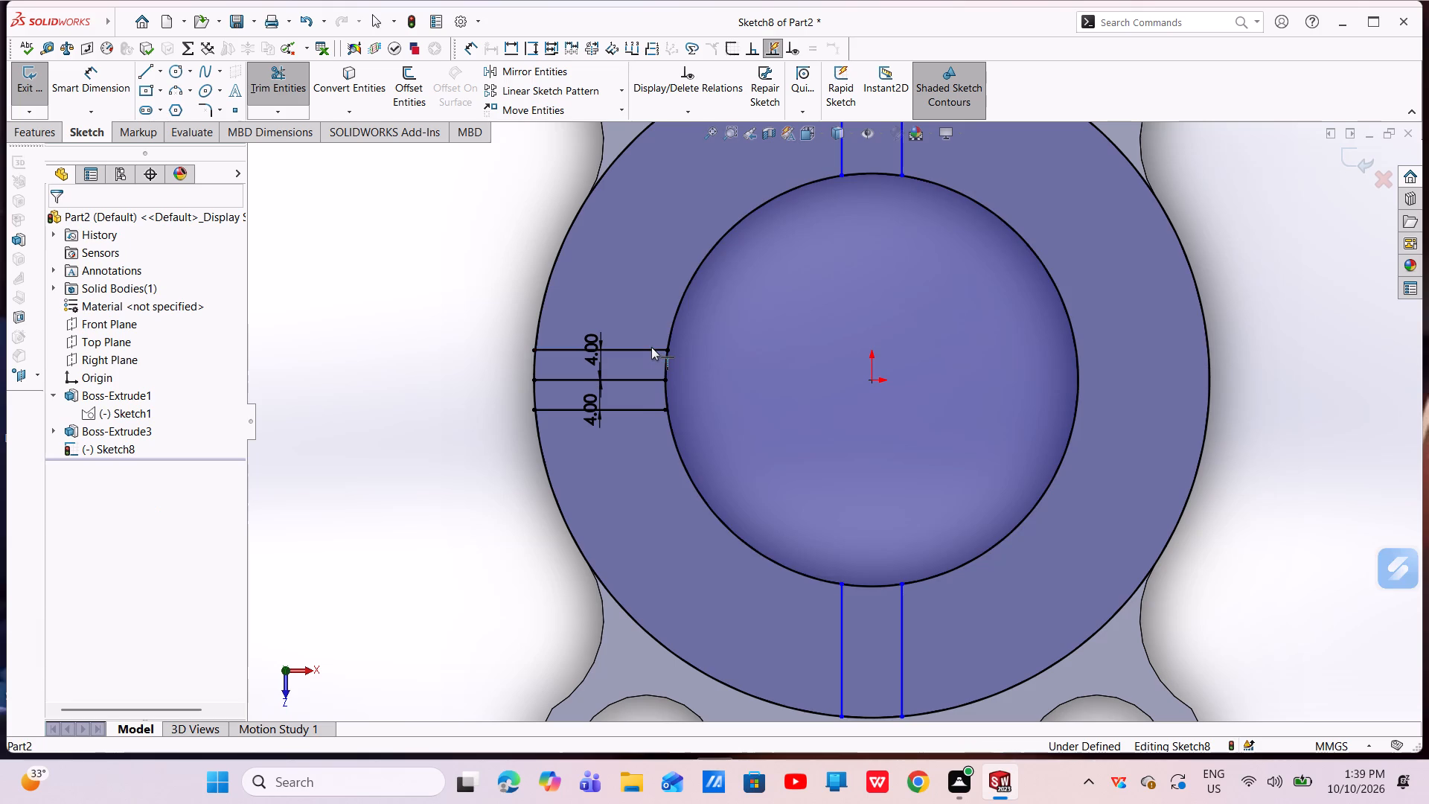
pyautogui.click(644, 380)
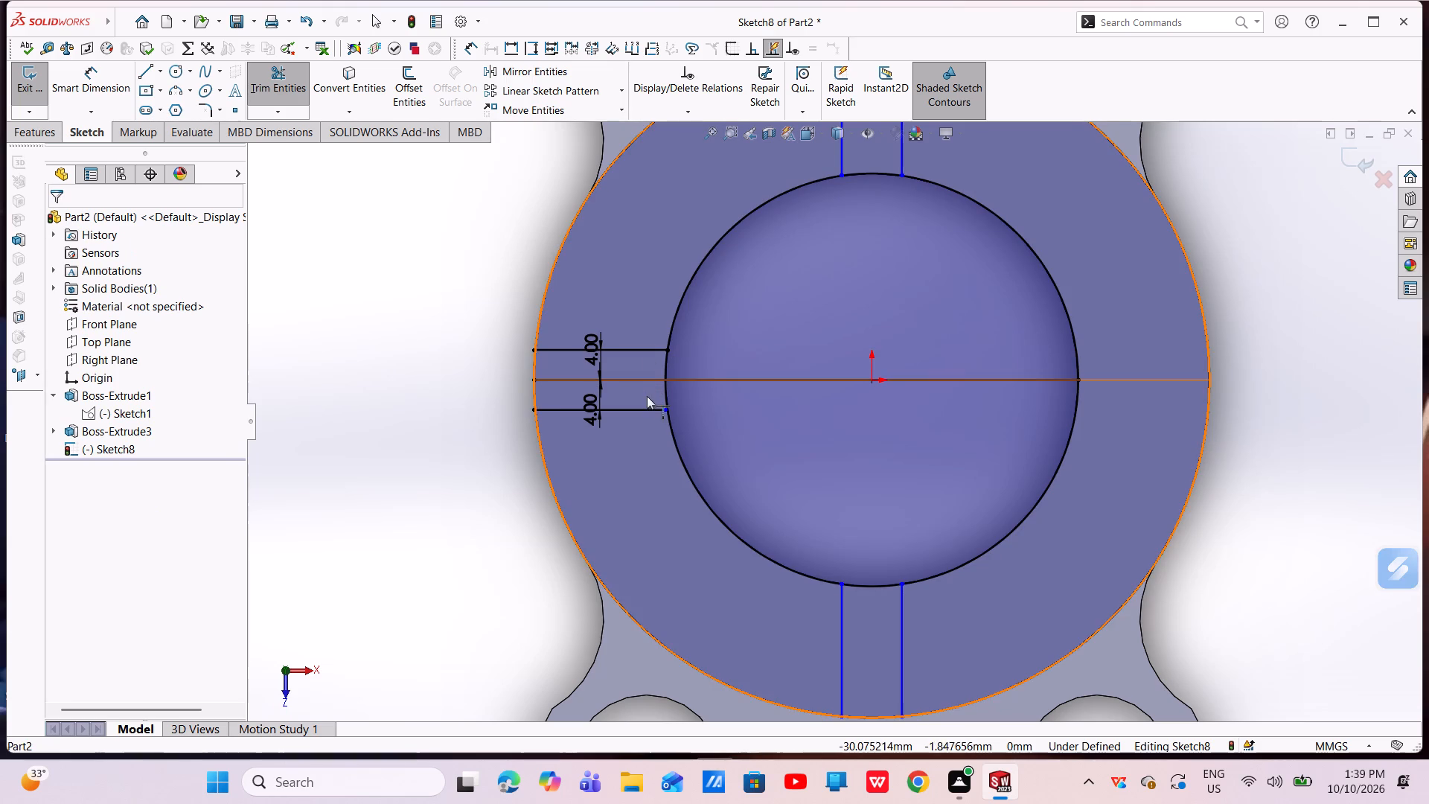
pyautogui.click(648, 409)
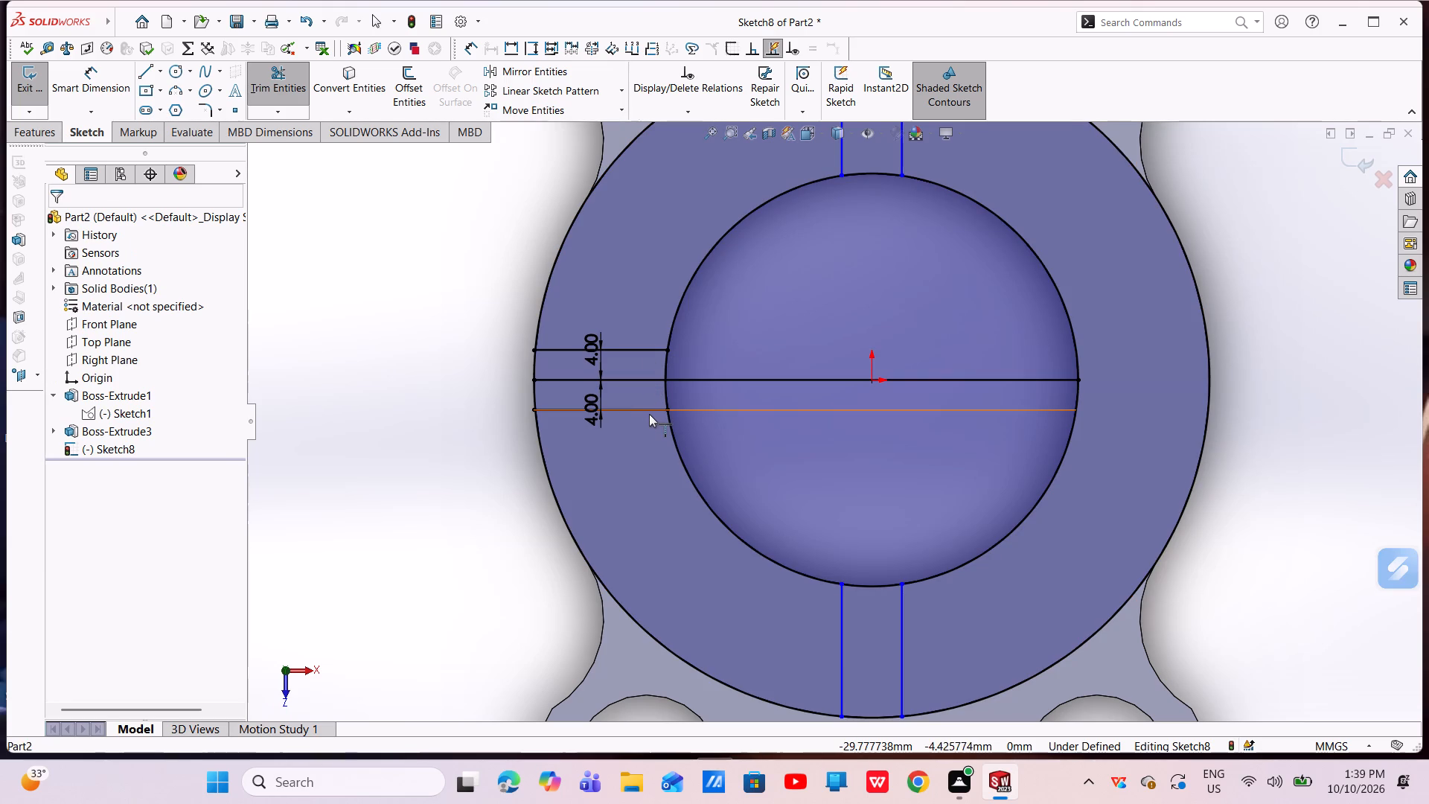
pyautogui.click(650, 412)
pyautogui.click(296, 79)
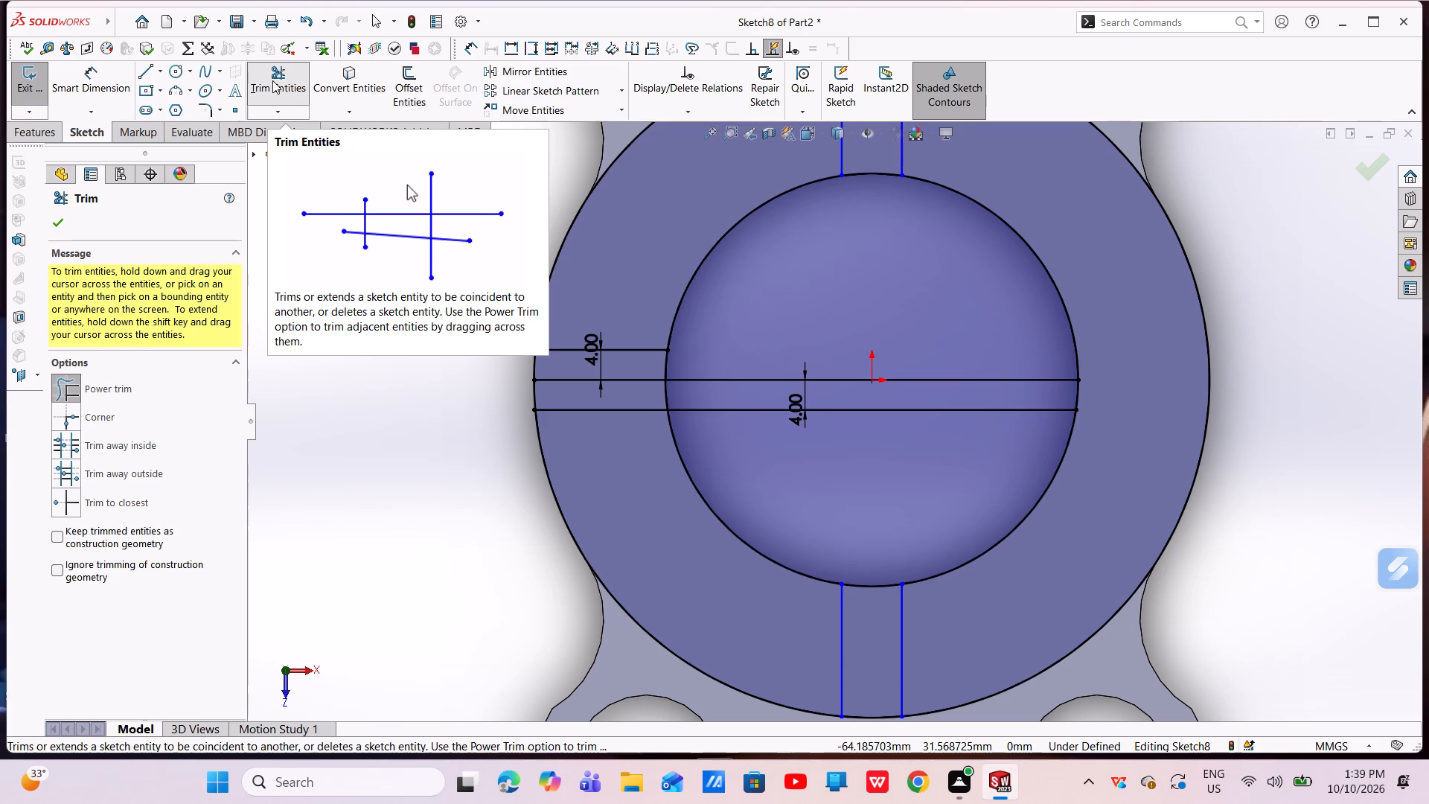
pyautogui.click(289, 109)
pyautogui.click(292, 127)
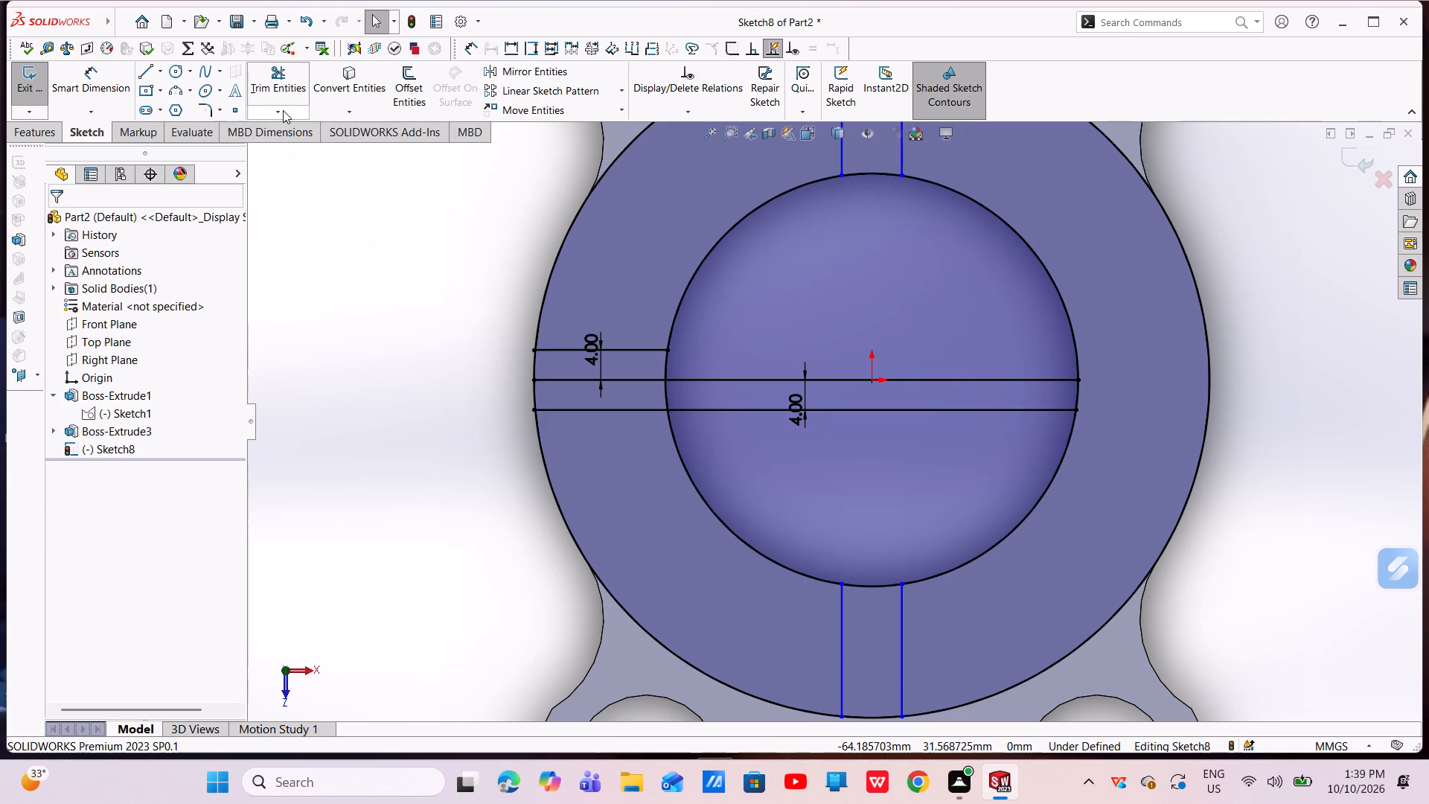
pyautogui.click(283, 110)
pyautogui.click(297, 146)
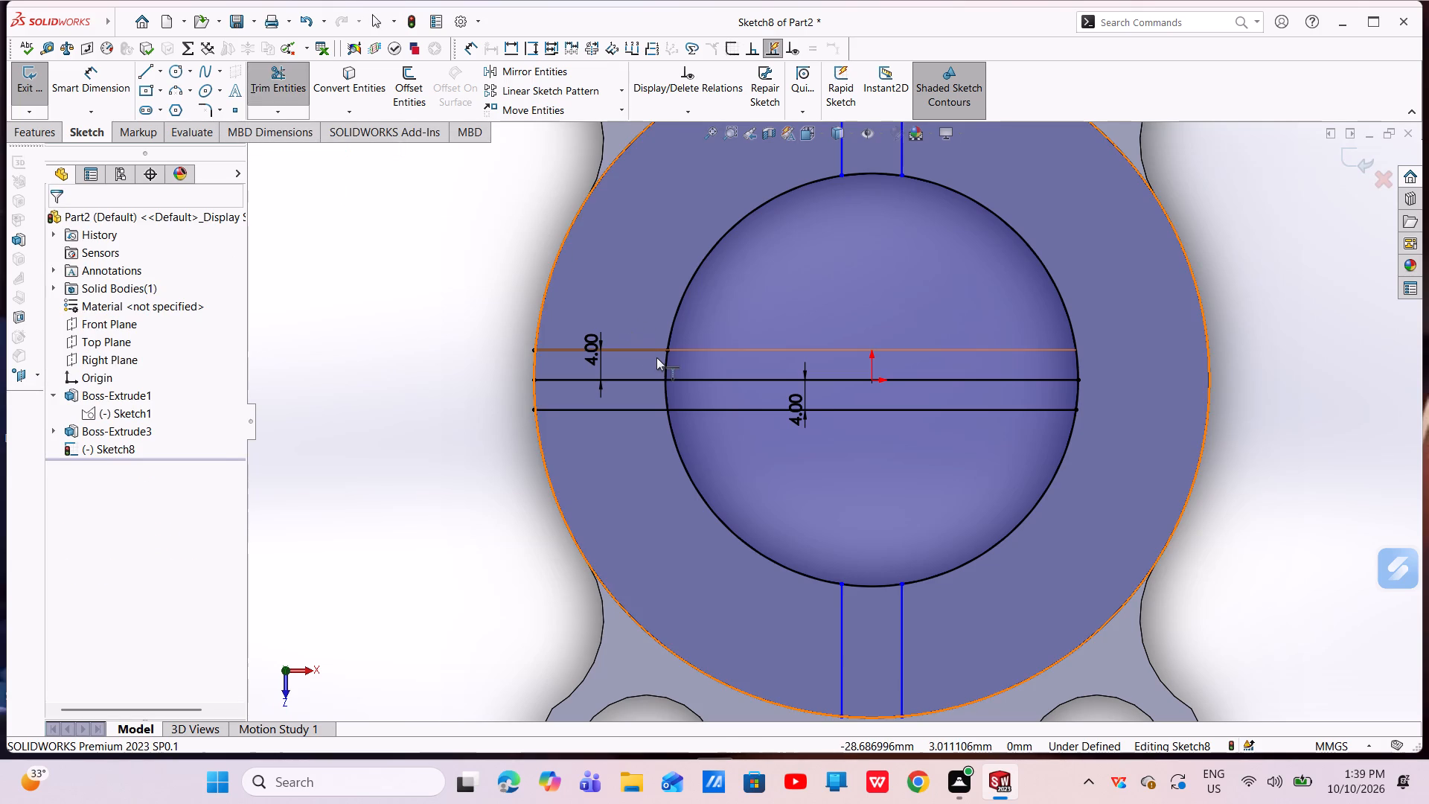
pyautogui.click(656, 357)
pyautogui.click(656, 348)
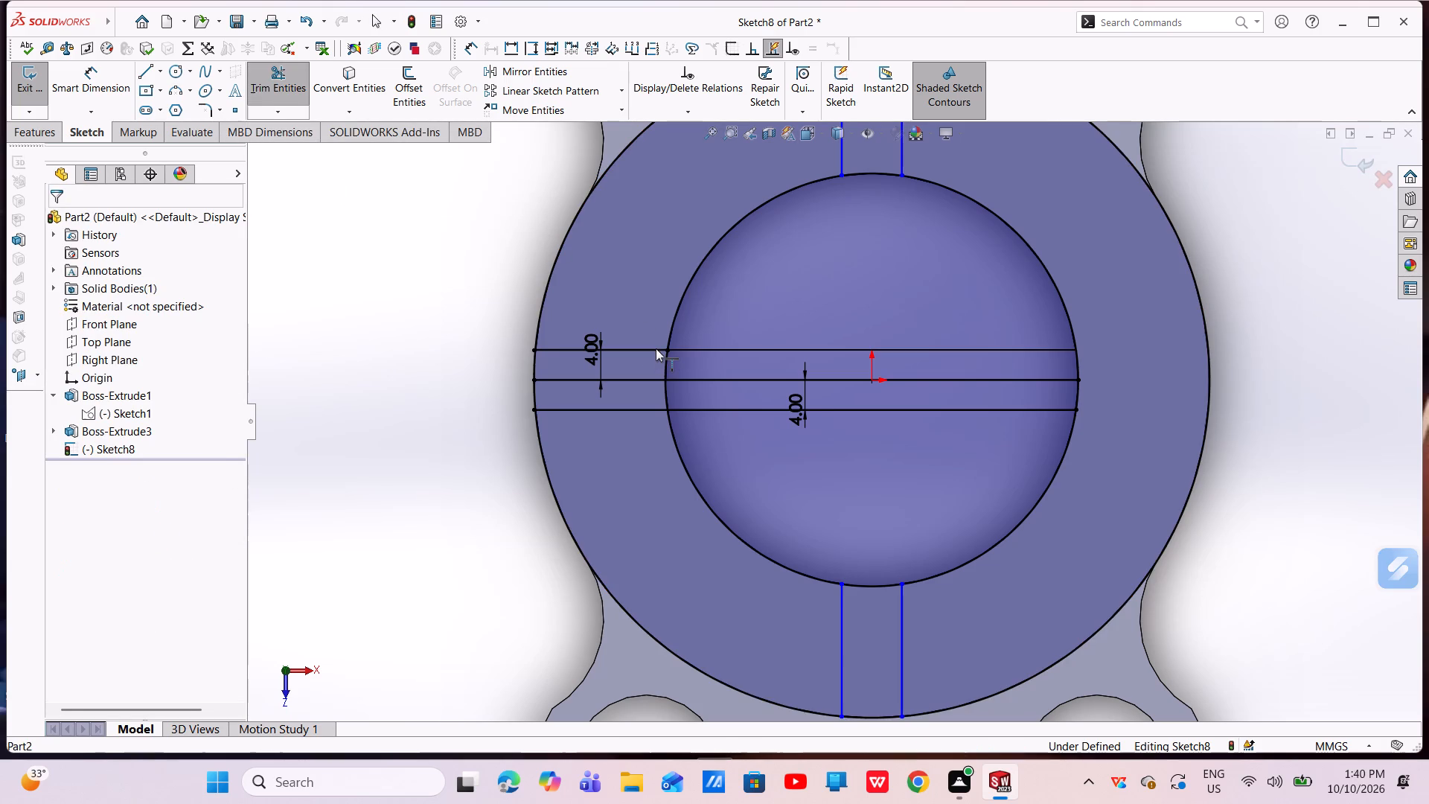
pyautogui.press('Escape')
pyautogui.press('Escape')
pyautogui.scroll(-3, 762, 383)
pyautogui.scroll(2, 894, 397)
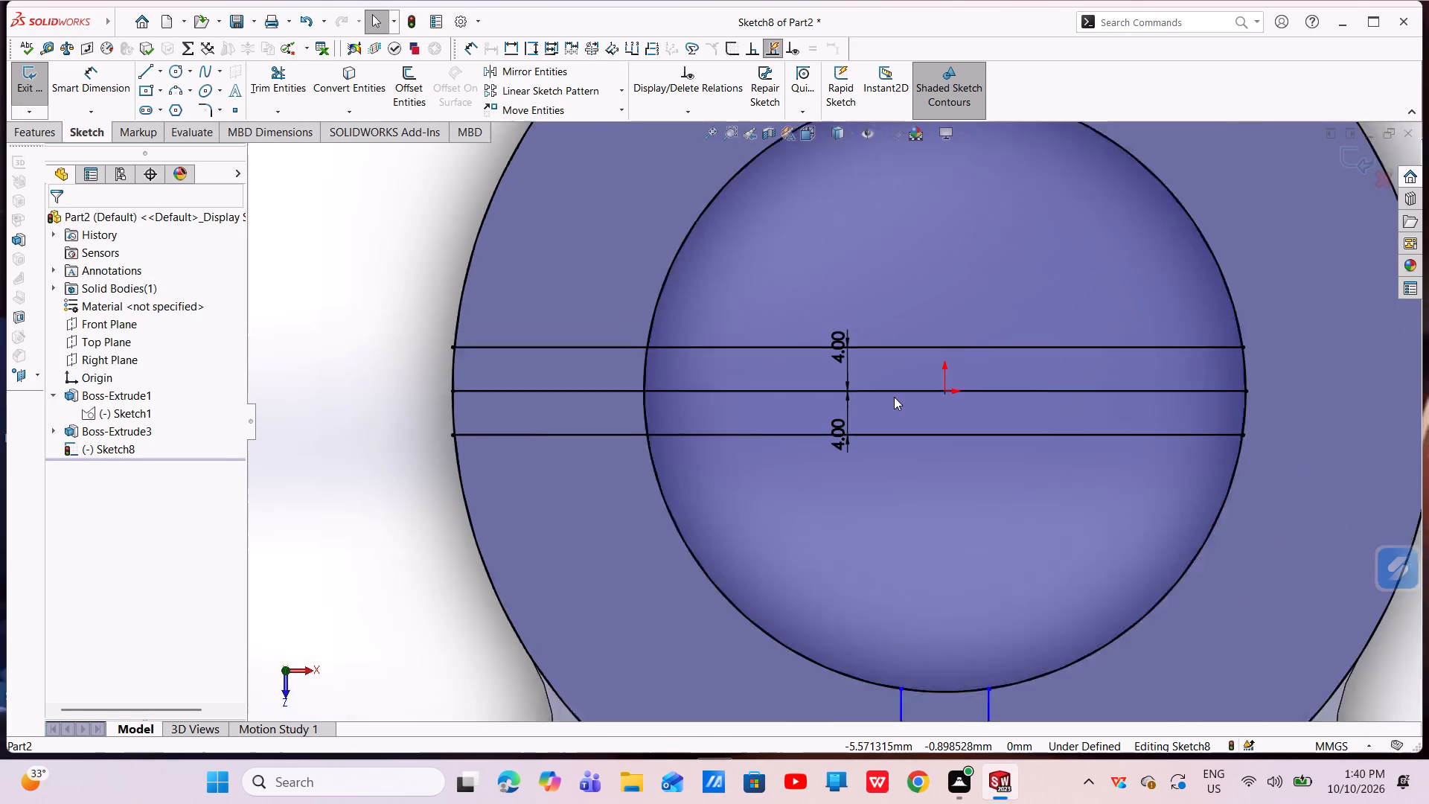
# Extend the horizontal line and its two offset lines from the bore circle to the outer circle's right side.
pyautogui.scroll(2, 894, 397)
pyautogui.scroll(-4, 1085, 386)
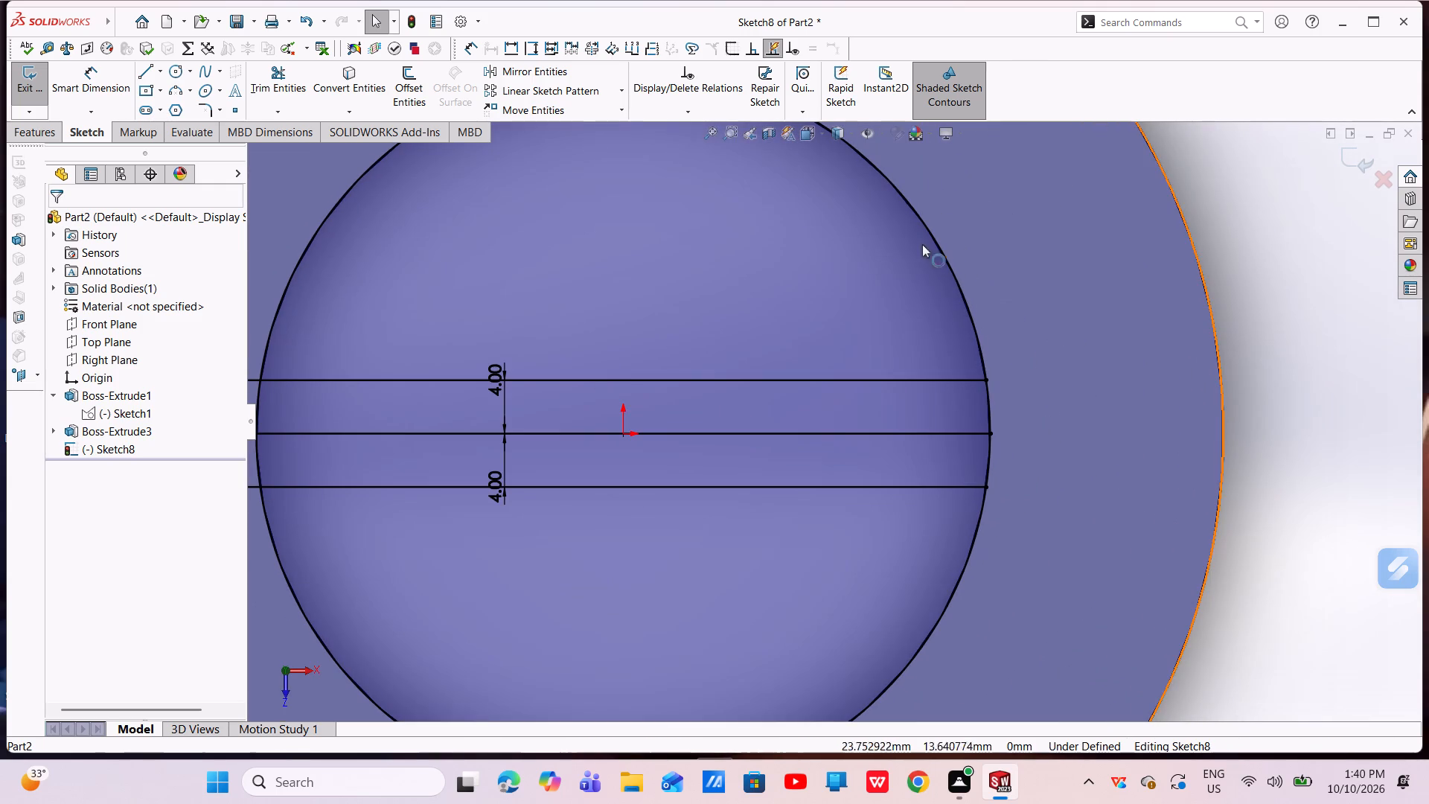
pyautogui.click(290, 119)
pyautogui.click(295, 145)
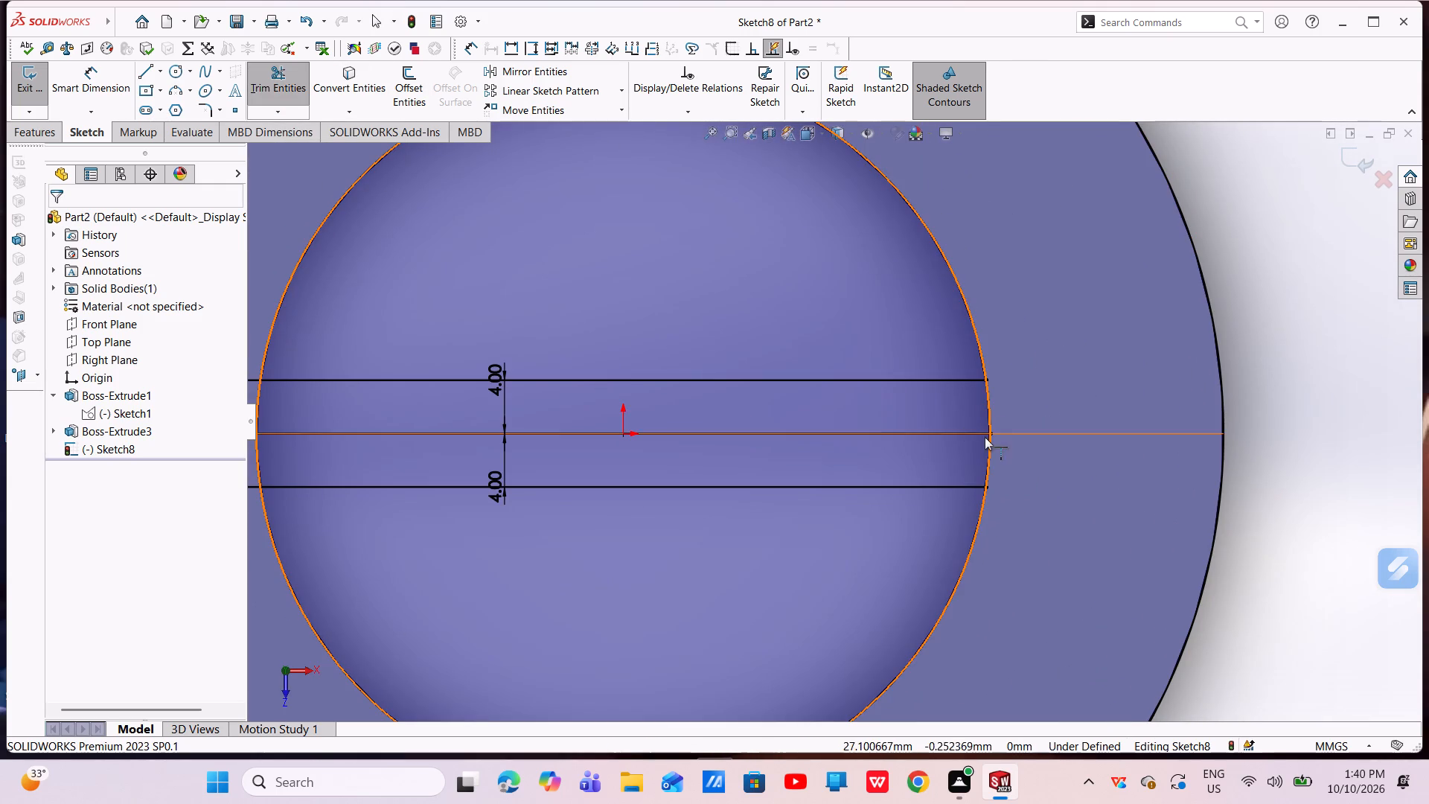
pyautogui.click(969, 377)
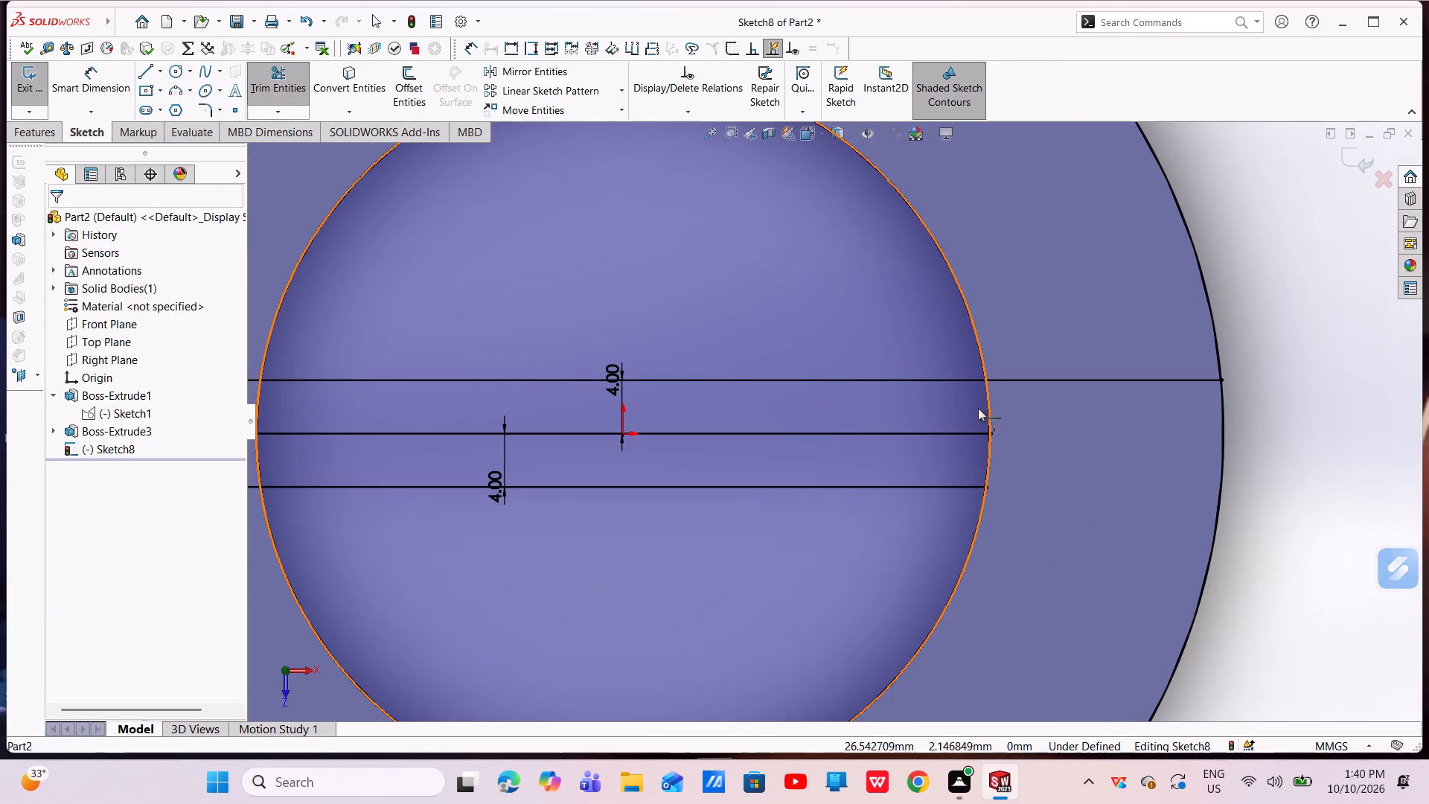
pyautogui.click(967, 433)
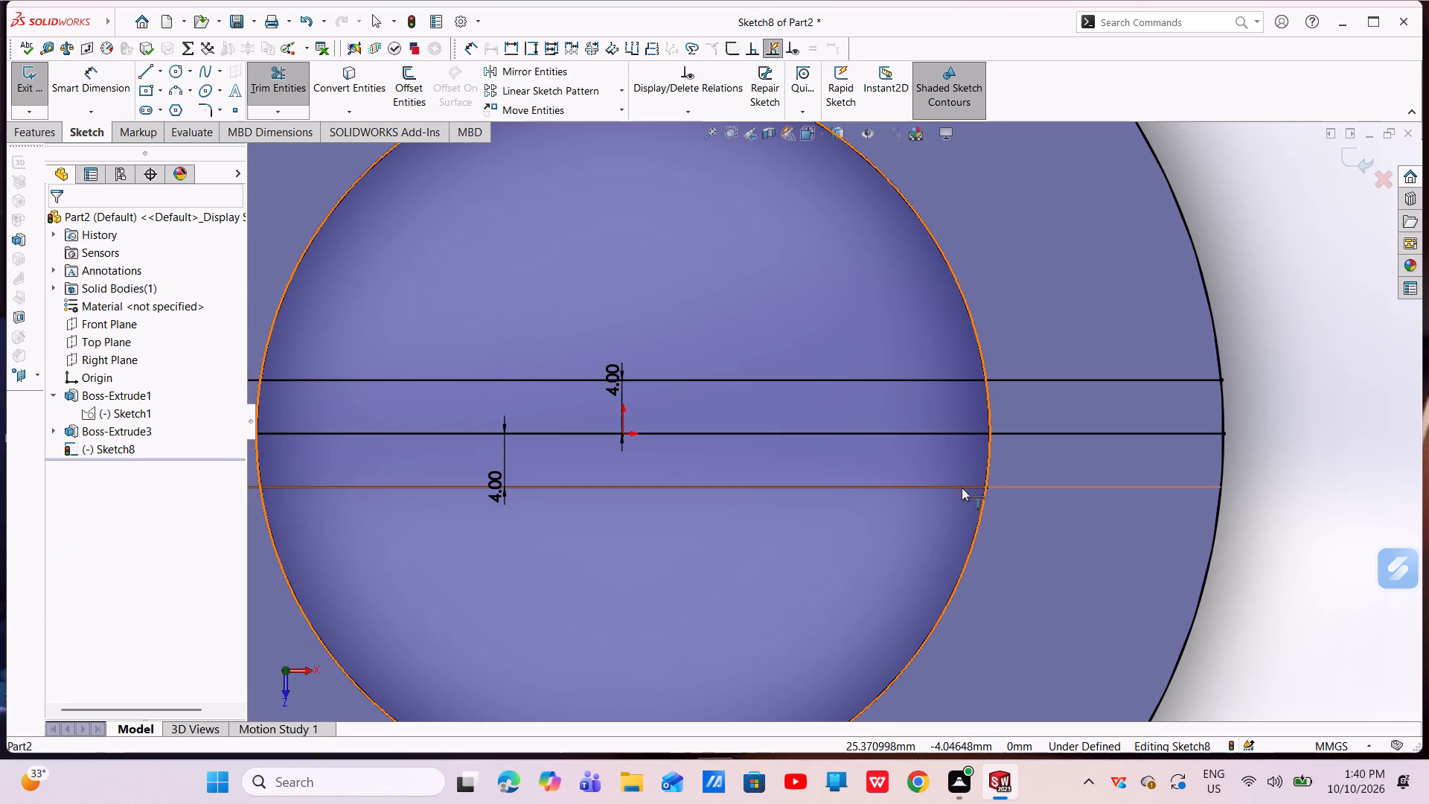
pyautogui.click(962, 488)
pyautogui.press('Escape')
pyautogui.press('Escape')
# Delete the middle horizontal line passing through the origin.
pyautogui.scroll(3, 962, 362)
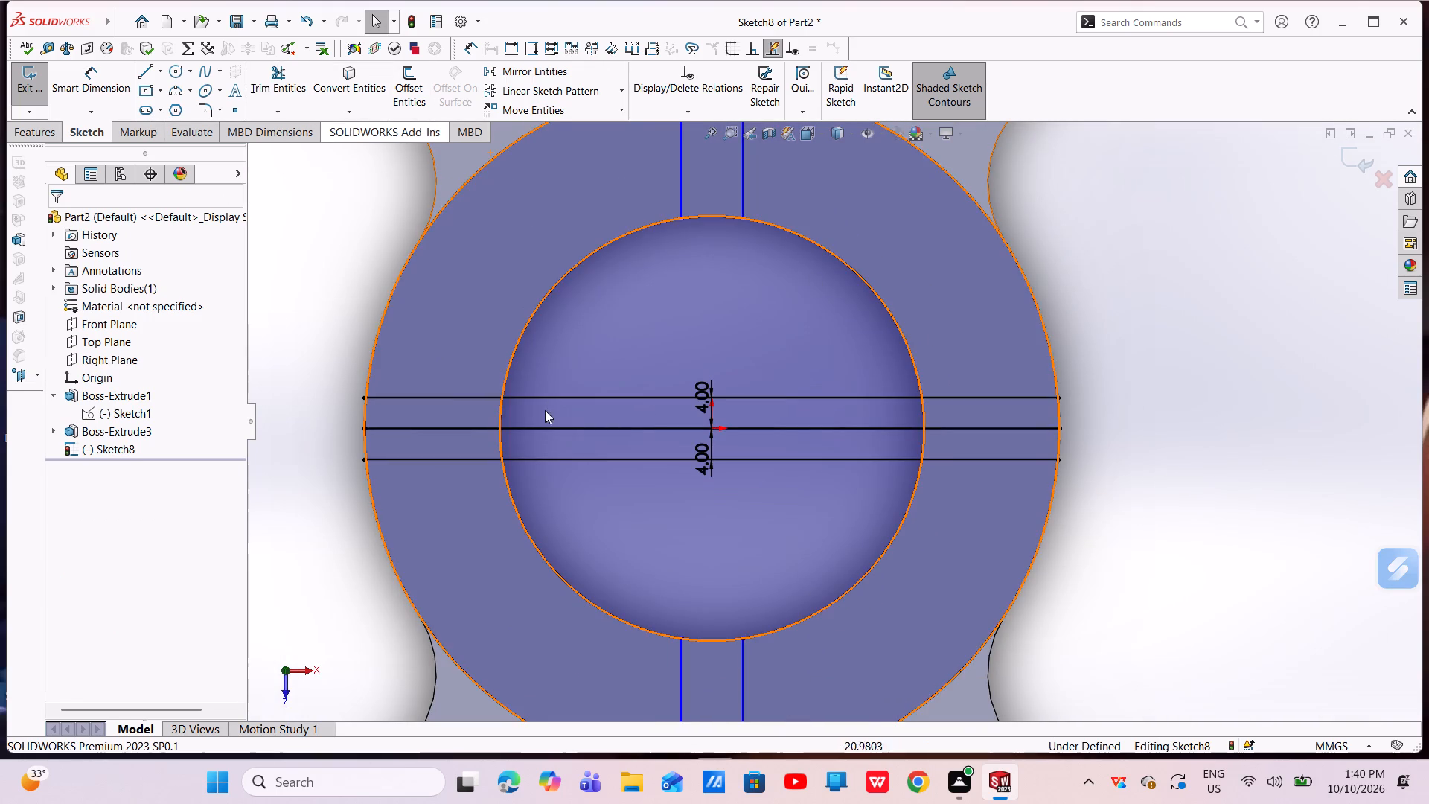
pyautogui.click(523, 427)
pyautogui.rightClick(522, 427)
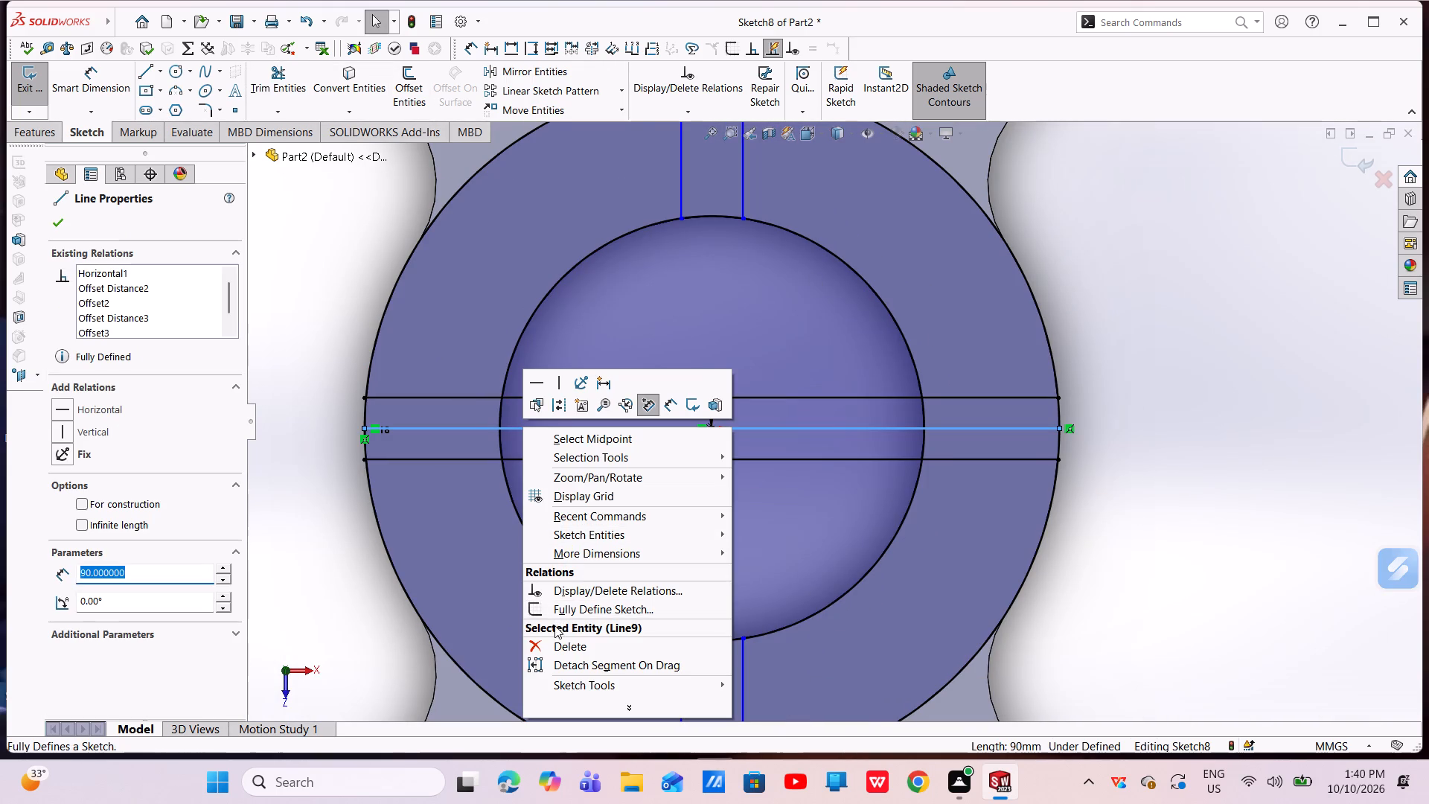
pyautogui.click(548, 639)
# Power trim the portions of the two remaining horizontal lines that lie inside the bore circle.
pyautogui.scroll(1, 618, 436)
pyautogui.scroll(-1, 600, 338)
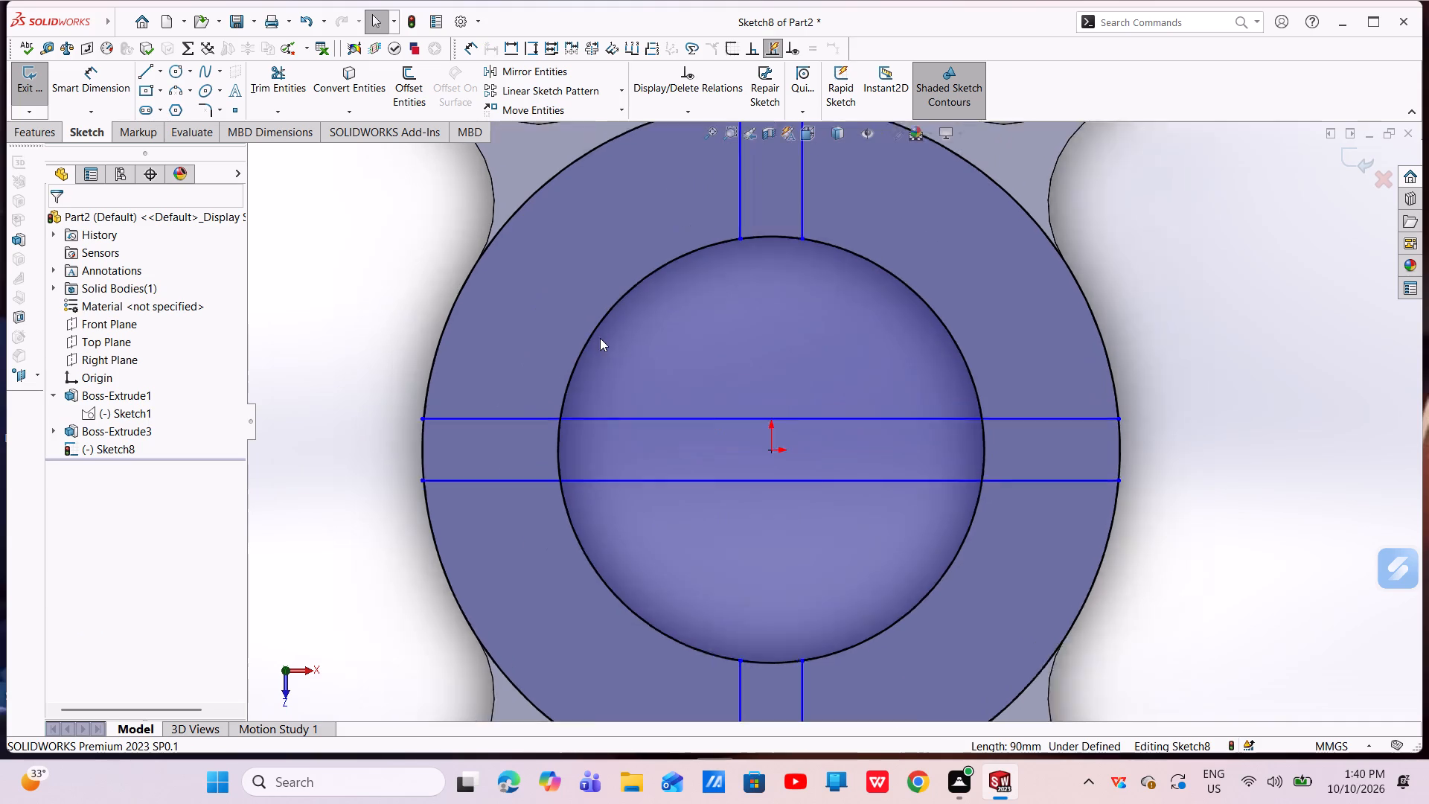
pyautogui.scroll(-4, 600, 338)
pyautogui.scroll(5, 605, 456)
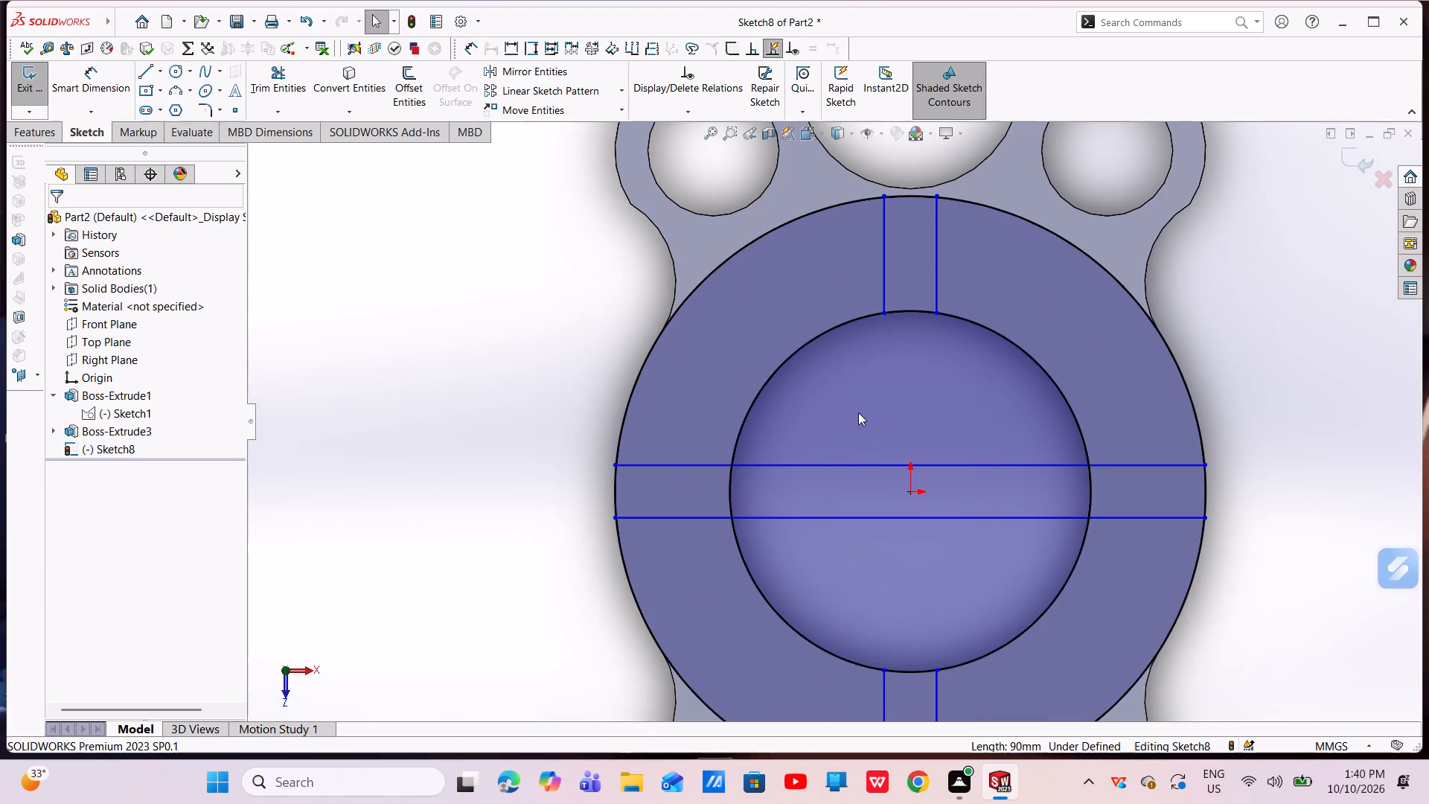
pyautogui.click(294, 67)
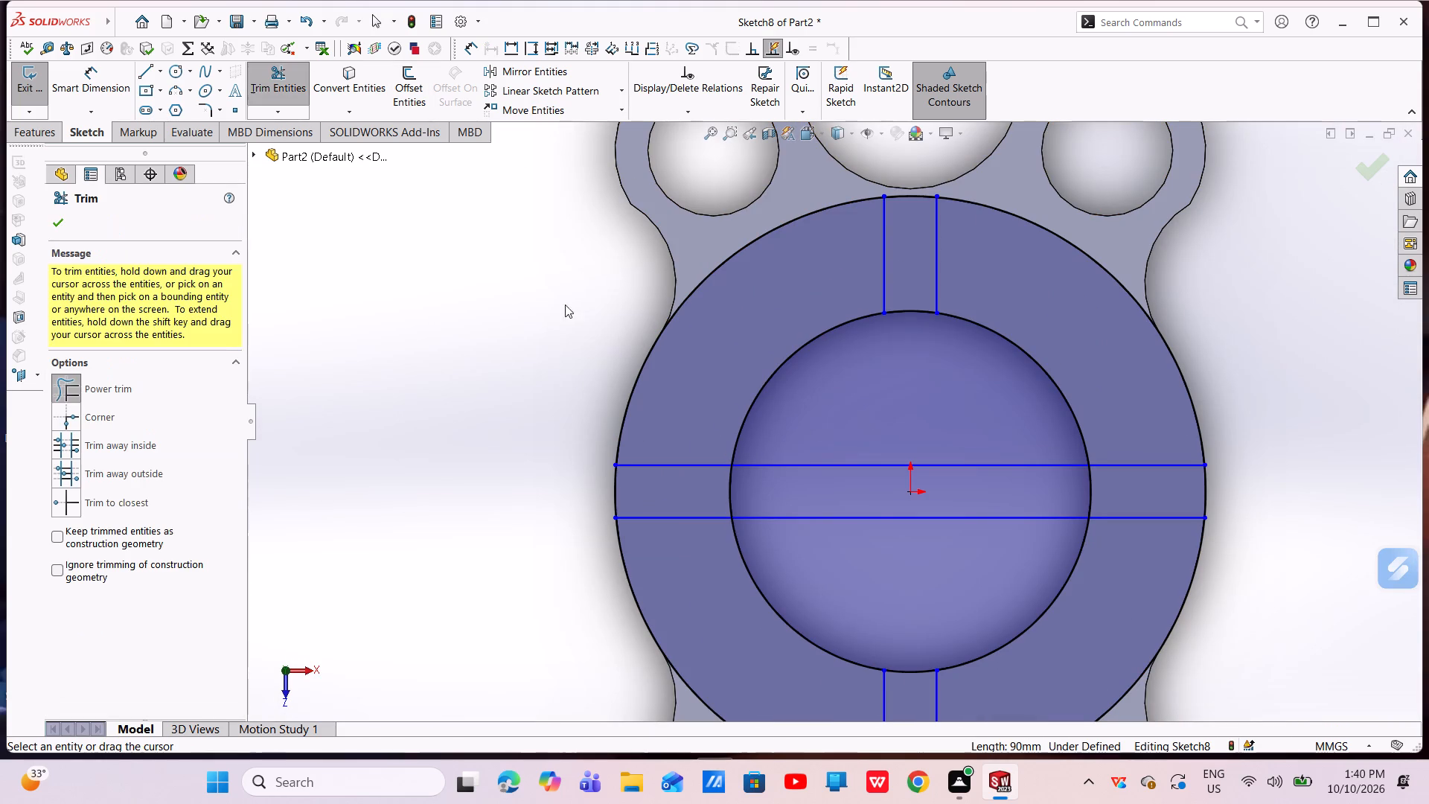
pyautogui.moveTo(1024, 426); pyautogui.dragTo(996, 549)
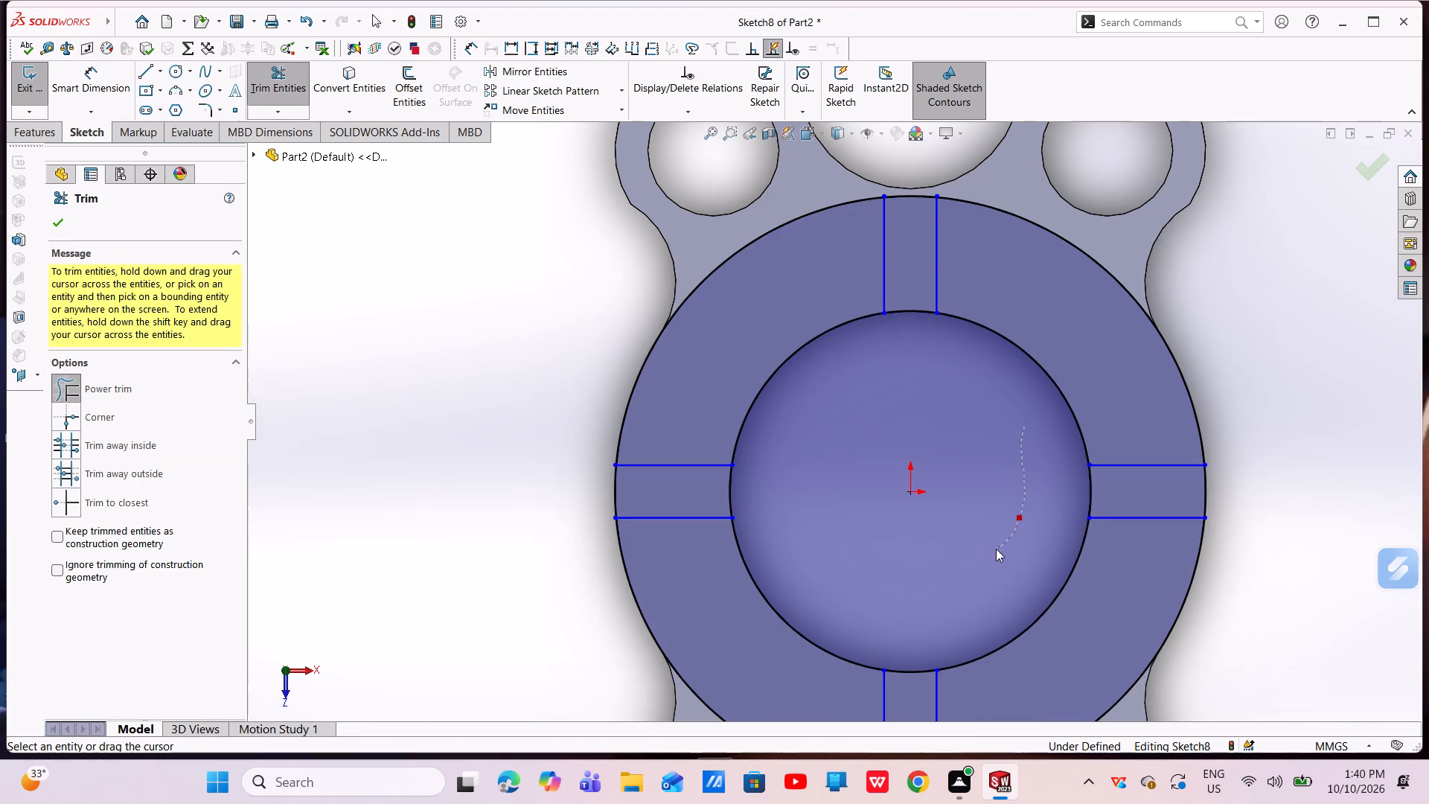
pyautogui.moveTo(996, 549); pyautogui.dragTo(930, 536)
# Trim away the four bore-circle arcs between the slots, leaving only the short arcs at the slot ends.
pyautogui.moveTo(796, 411); pyautogui.dragTo(765, 370)
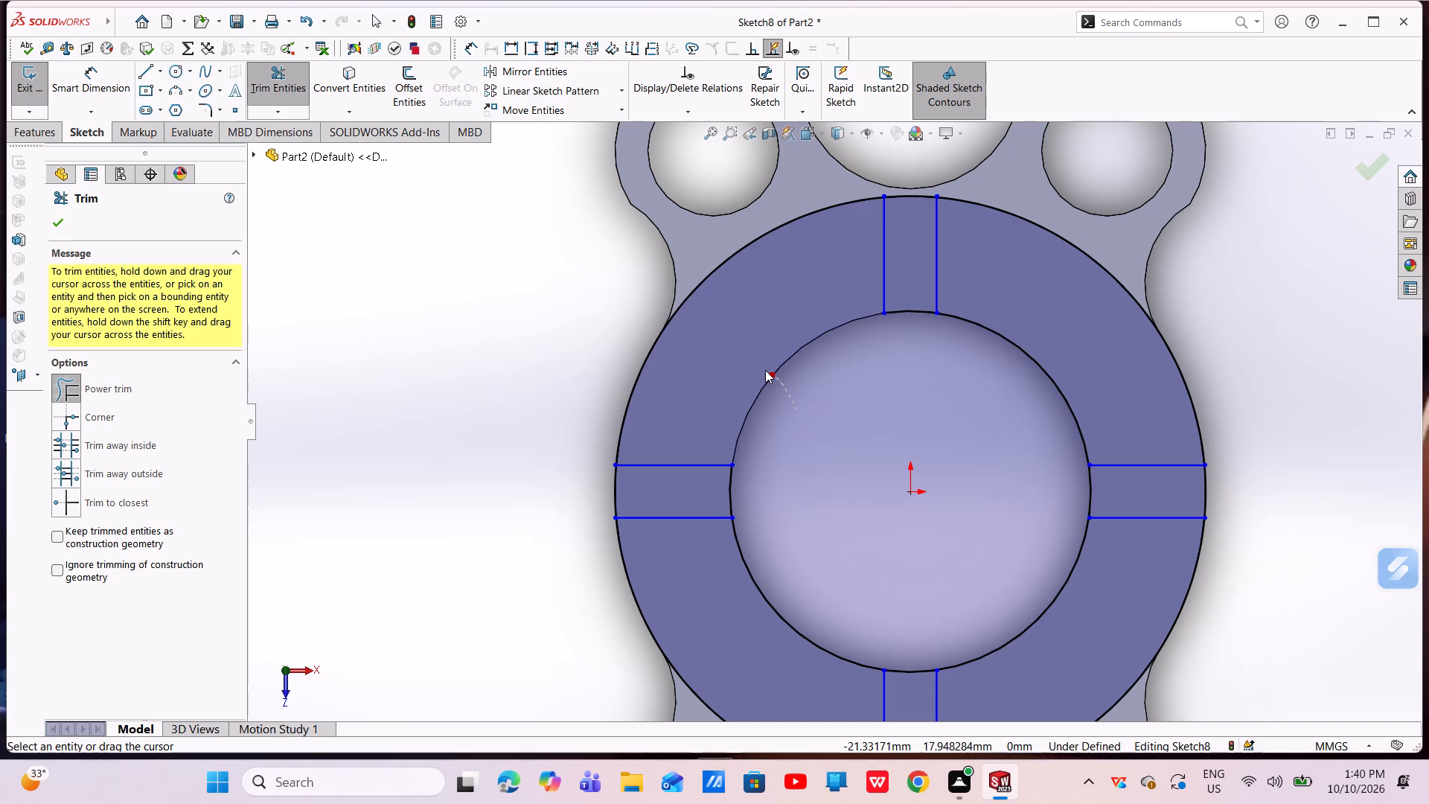
pyautogui.moveTo(765, 370); pyautogui.dragTo(761, 363)
pyautogui.moveTo(959, 374); pyautogui.dragTo(1035, 339)
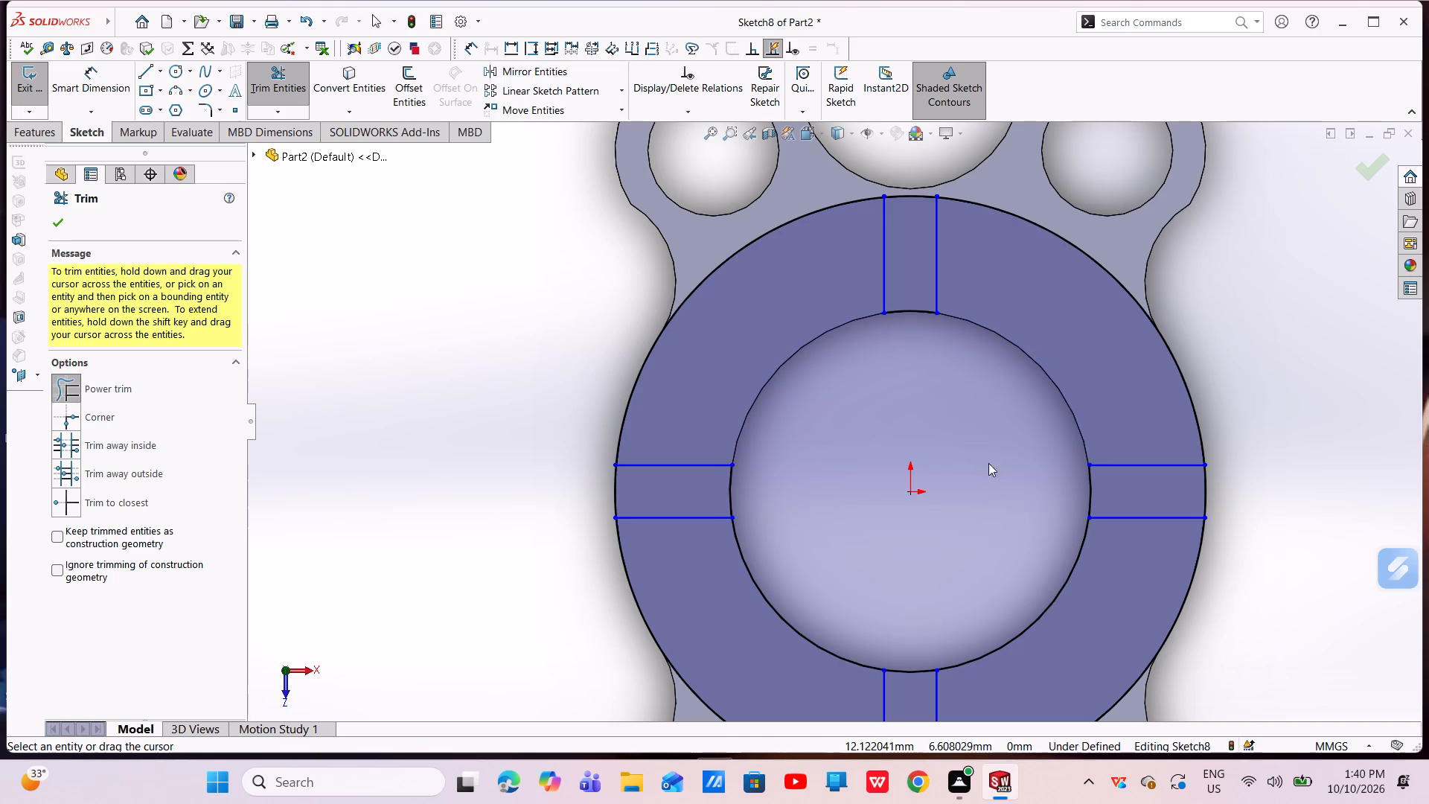
pyautogui.moveTo(1003, 540); pyautogui.dragTo(1051, 631)
pyautogui.moveTo(832, 561); pyautogui.dragTo(788, 599)
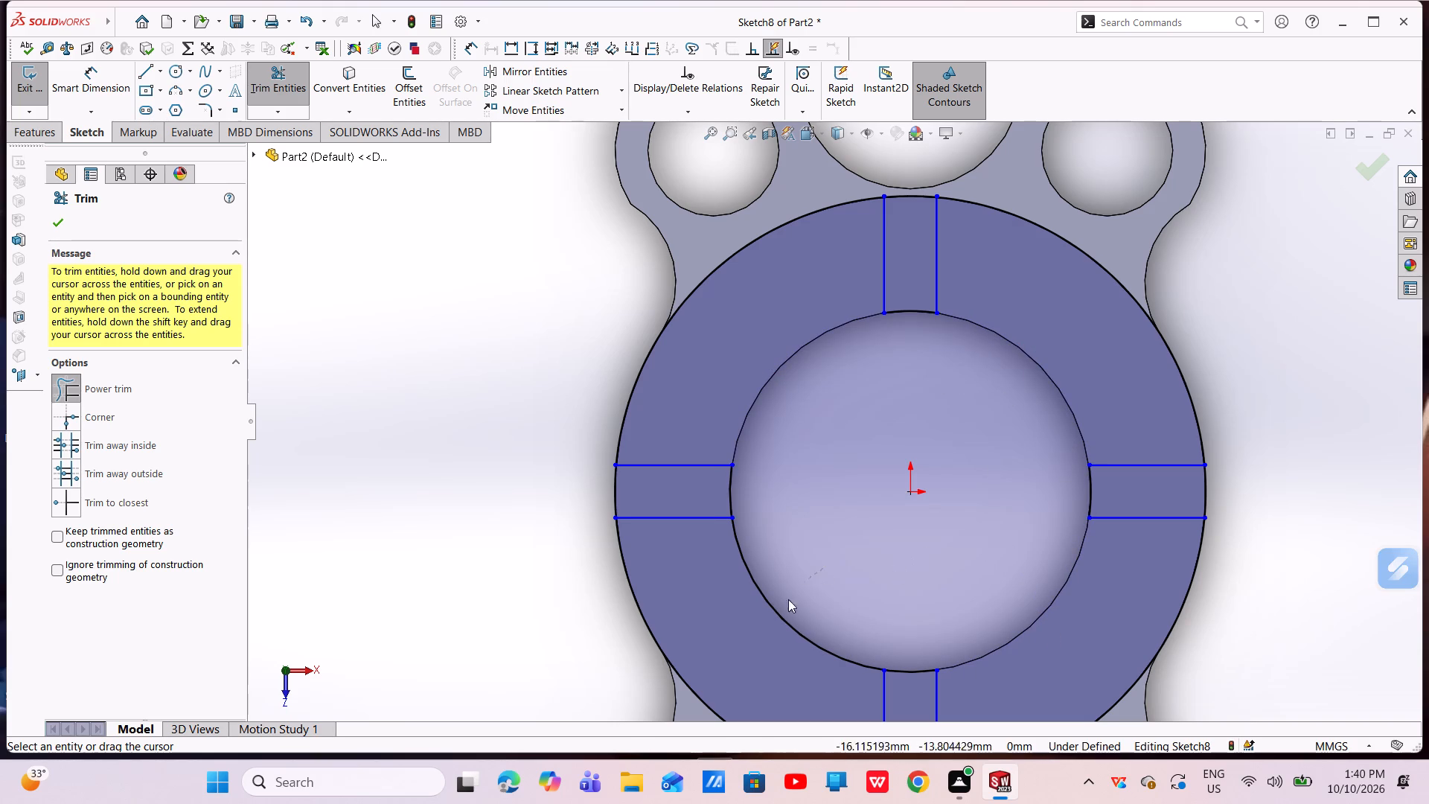
pyautogui.moveTo(788, 599); pyautogui.dragTo(755, 625)
pyautogui.scroll(-5, 907, 671)
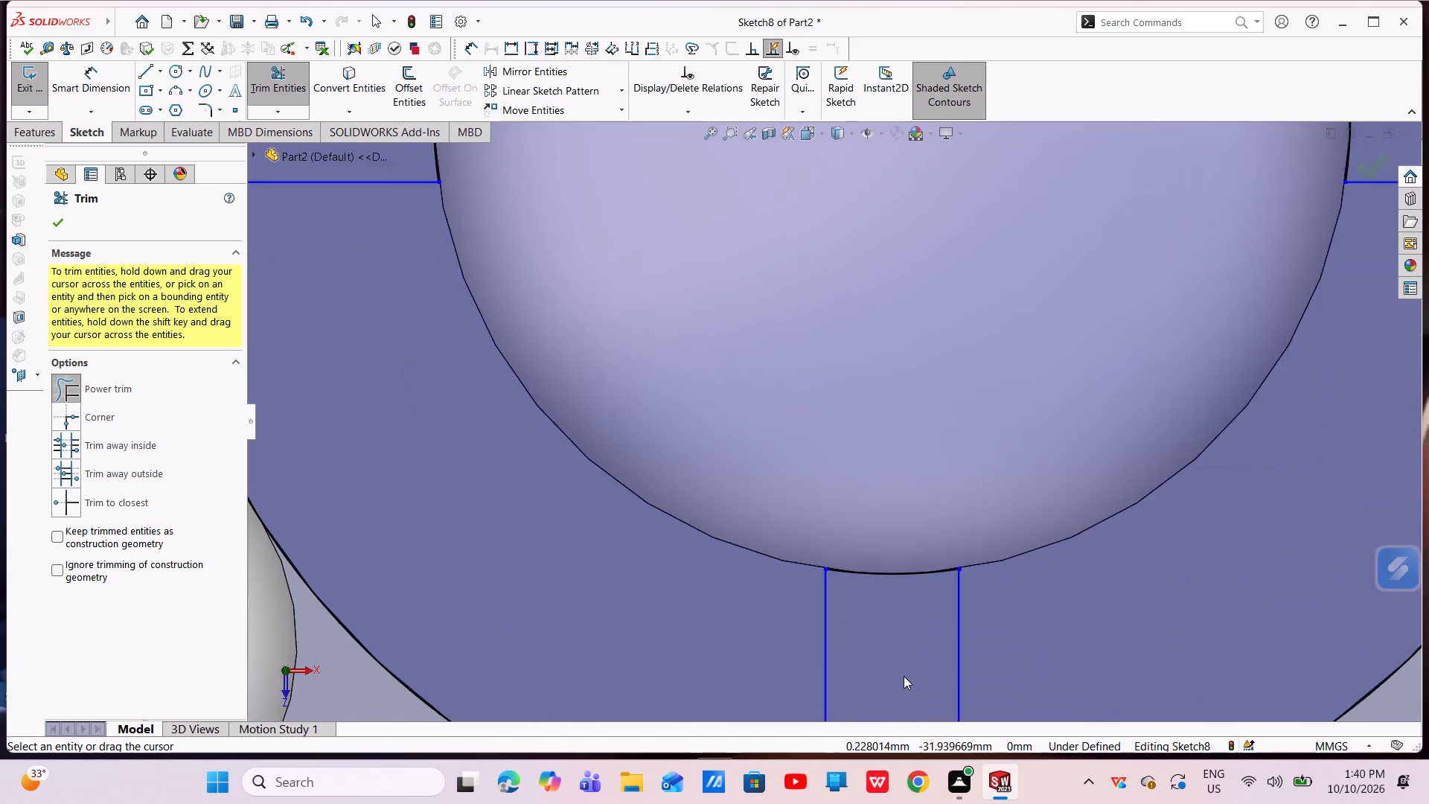
# Trim away the four outer-circle arcs between the slots, leaving only the short arcs at the slot ends.
pyautogui.scroll(7, 904, 676)
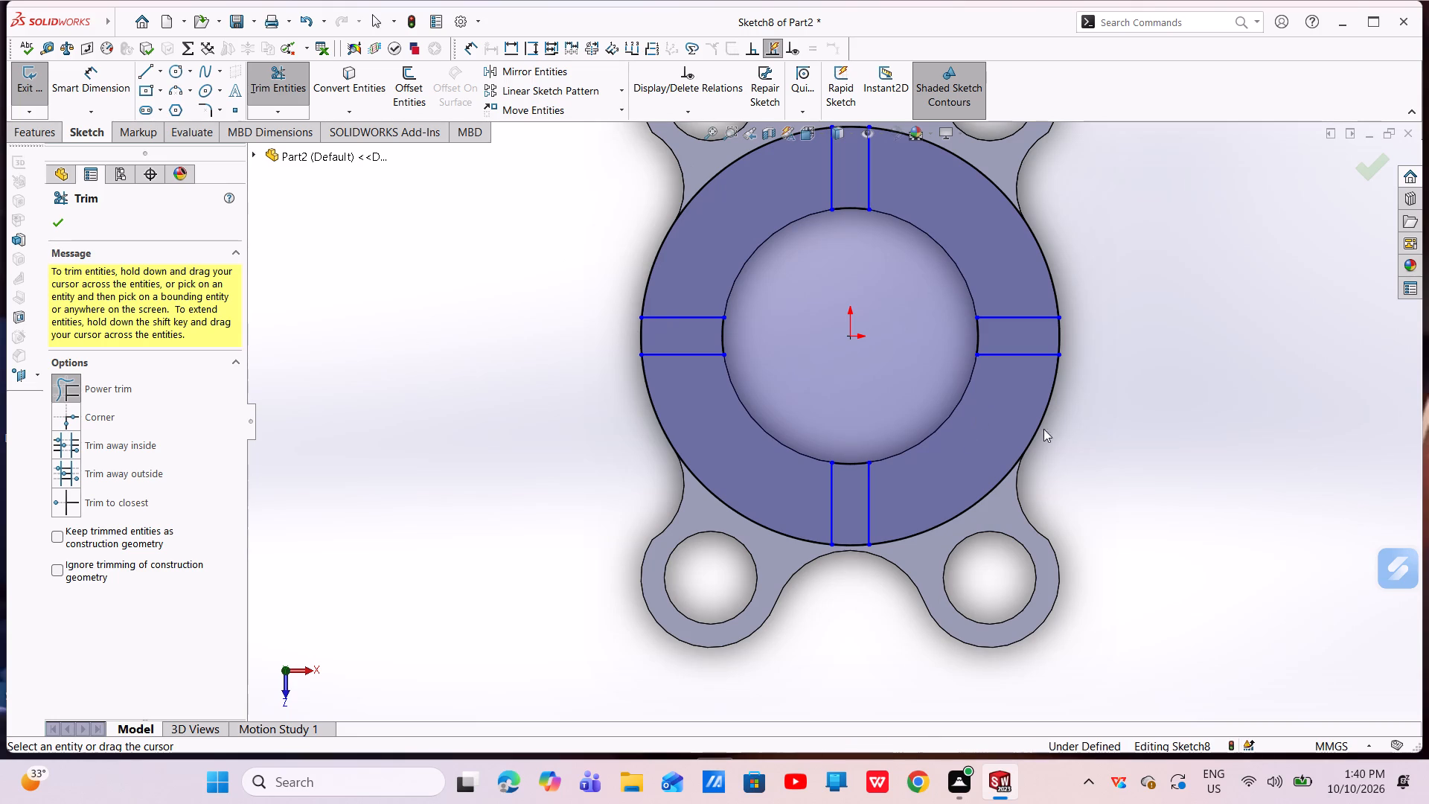
pyautogui.moveTo(1140, 410); pyautogui.dragTo(988, 495)
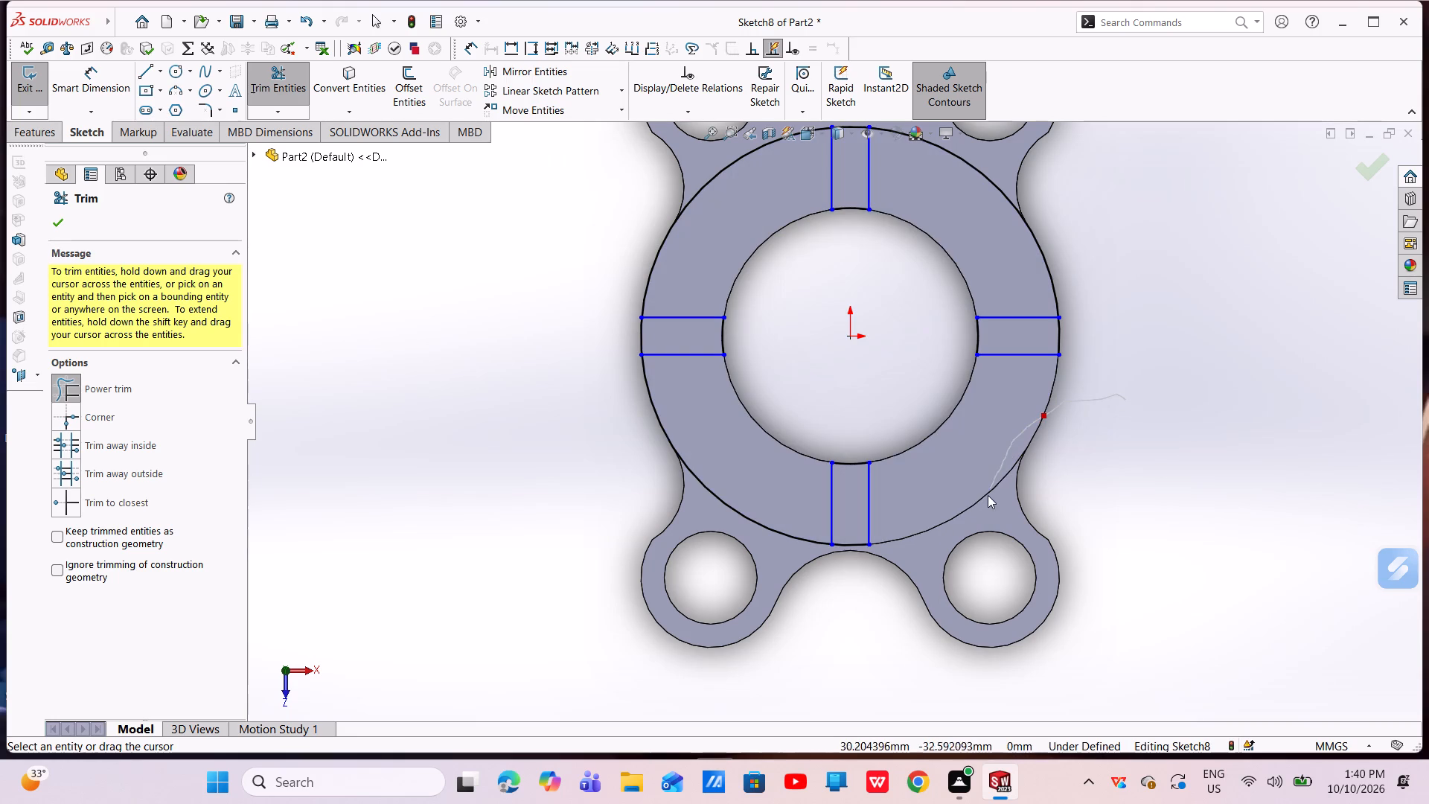
pyautogui.moveTo(988, 495); pyautogui.dragTo(986, 497)
pyautogui.moveTo(1107, 191); pyautogui.dragTo(972, 202)
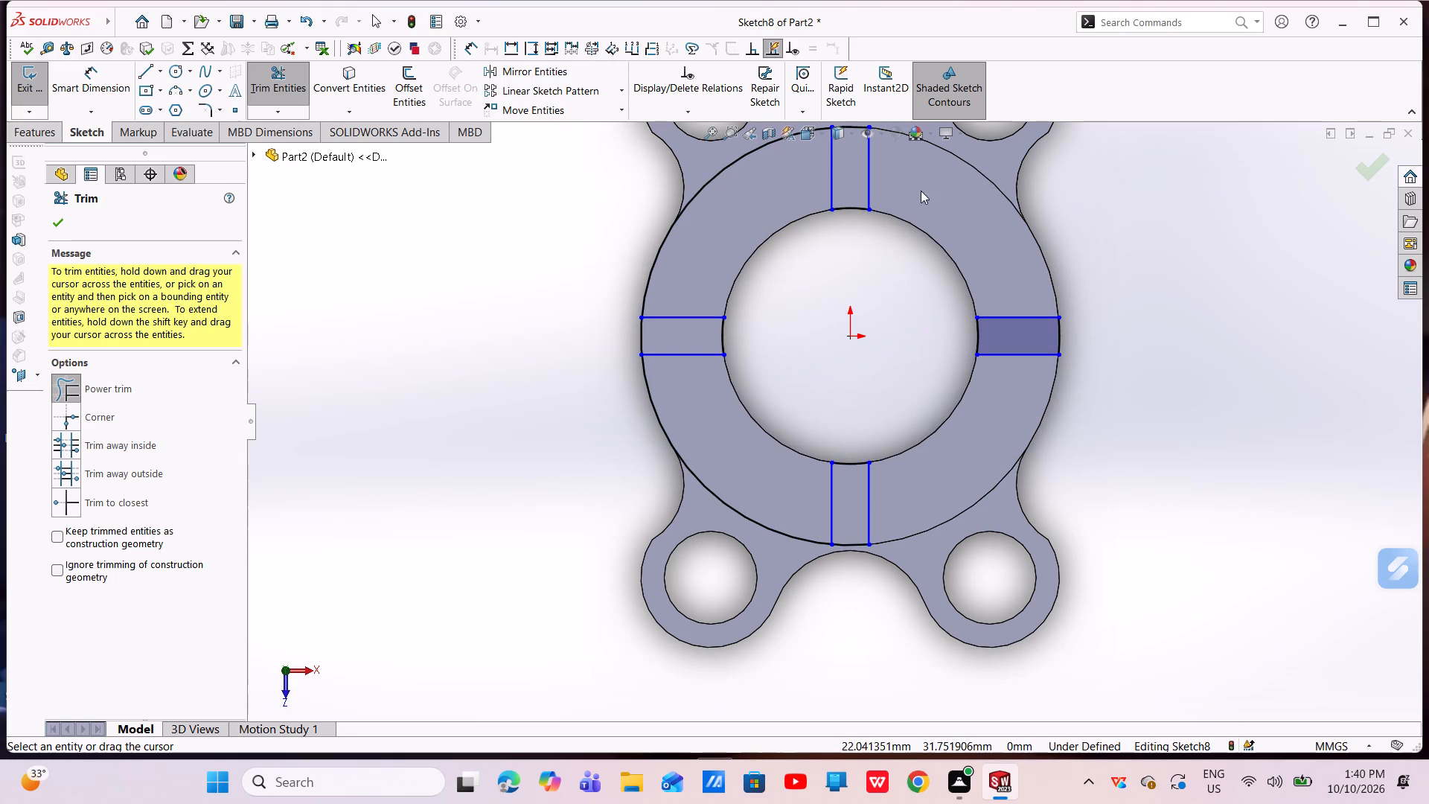
pyautogui.moveTo(671, 167); pyautogui.dragTo(706, 220)
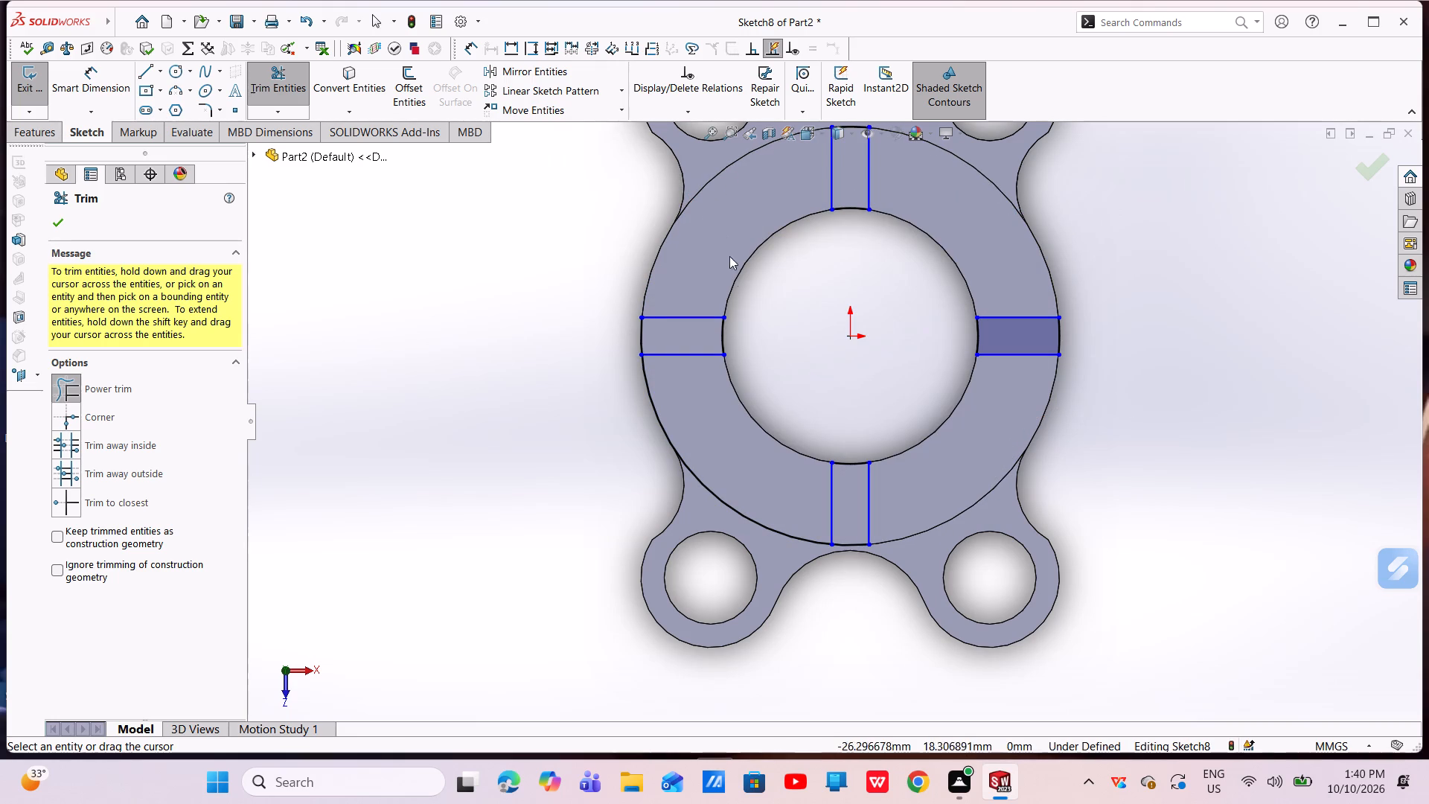
pyautogui.moveTo(620, 430); pyautogui.dragTo(703, 415)
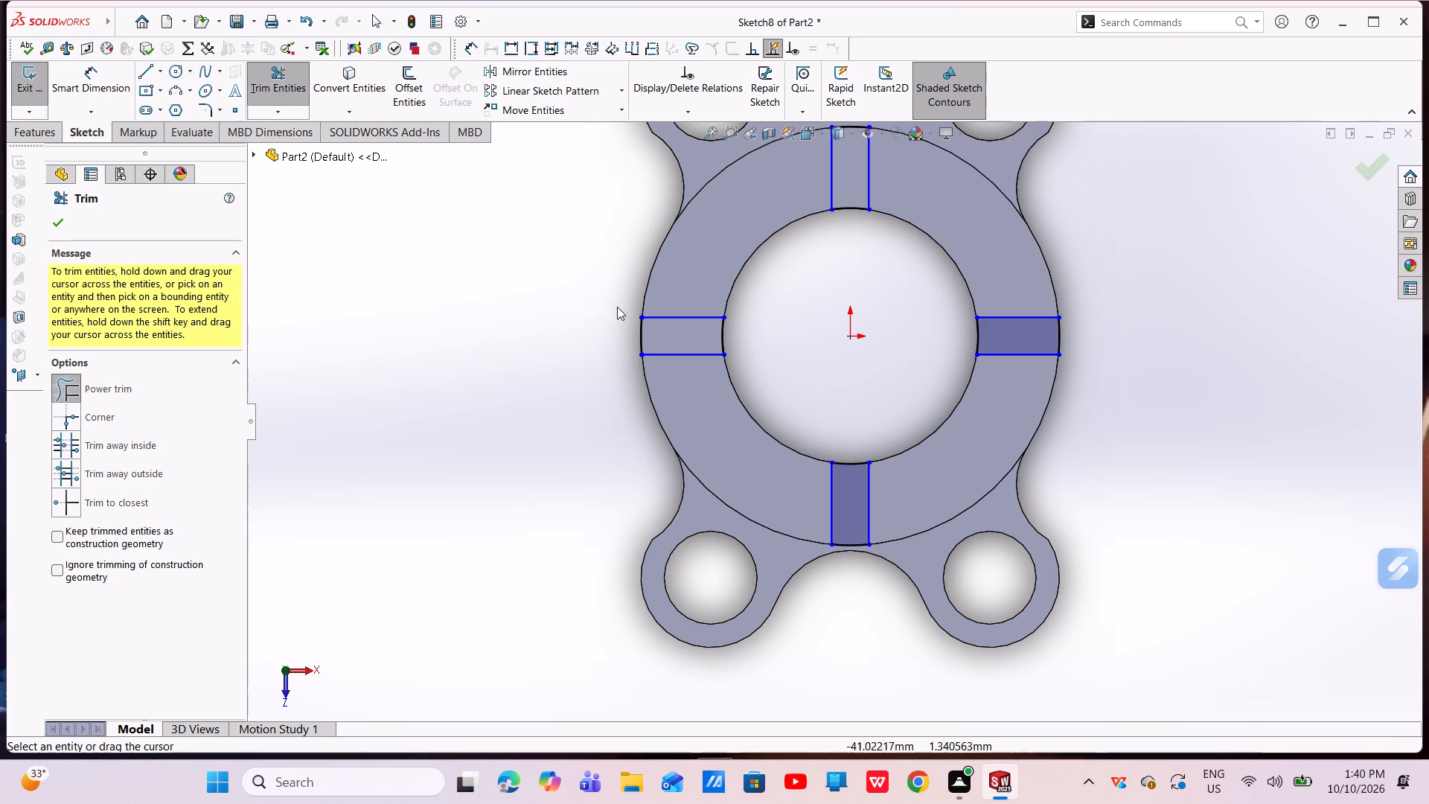
# Trim the left slot's upper line where it overhangs the outer circle arc.
pyautogui.scroll(-6, 627, 328)
pyautogui.scroll(-13, 783, 328)
pyautogui.scroll(-5, 773, 416)
pyautogui.scroll(-4, 820, 345)
pyautogui.scroll(-5, 773, 406)
pyautogui.scroll(6, 771, 407)
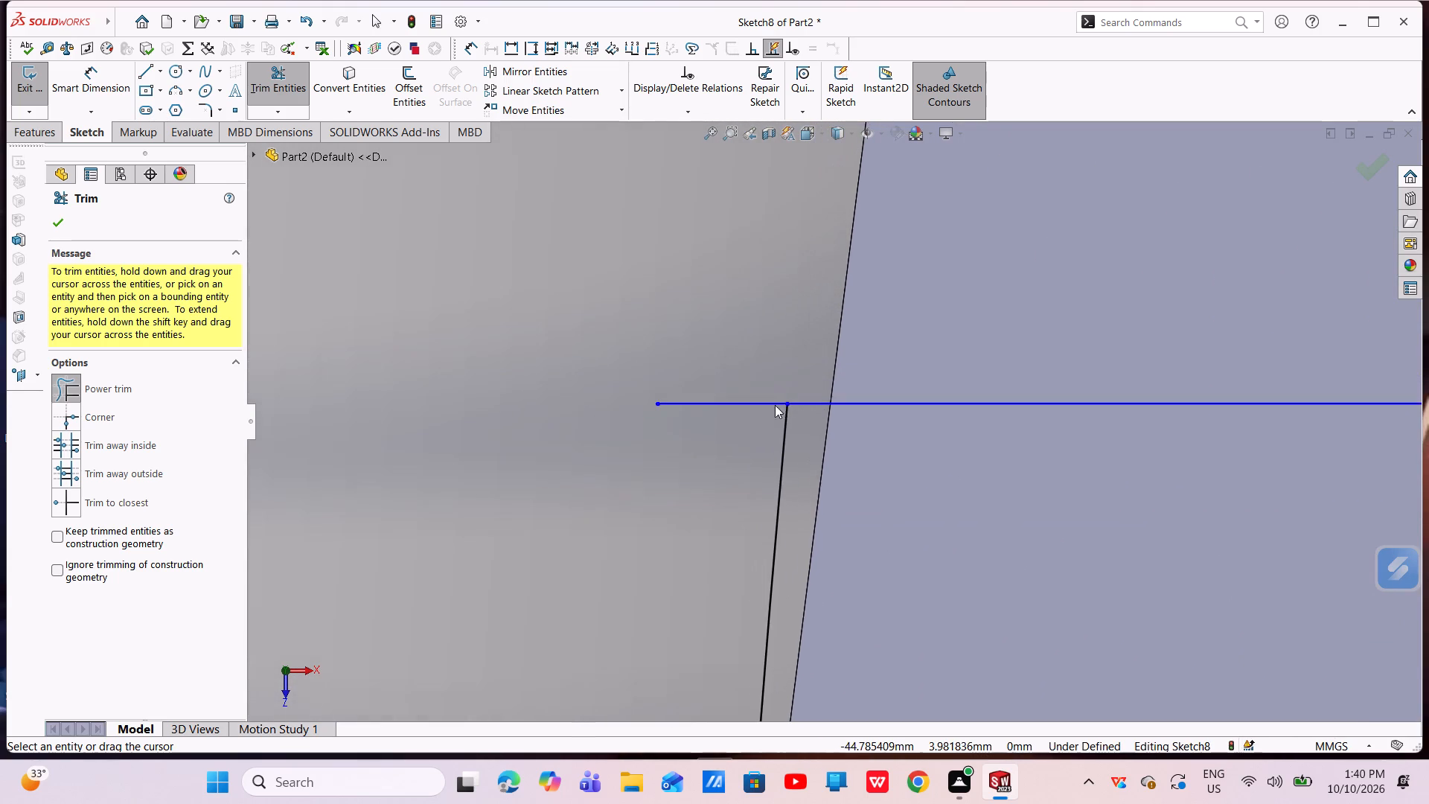
pyautogui.scroll(-1, 788, 406)
pyautogui.scroll(10, 788, 406)
pyautogui.scroll(-5, 842, 417)
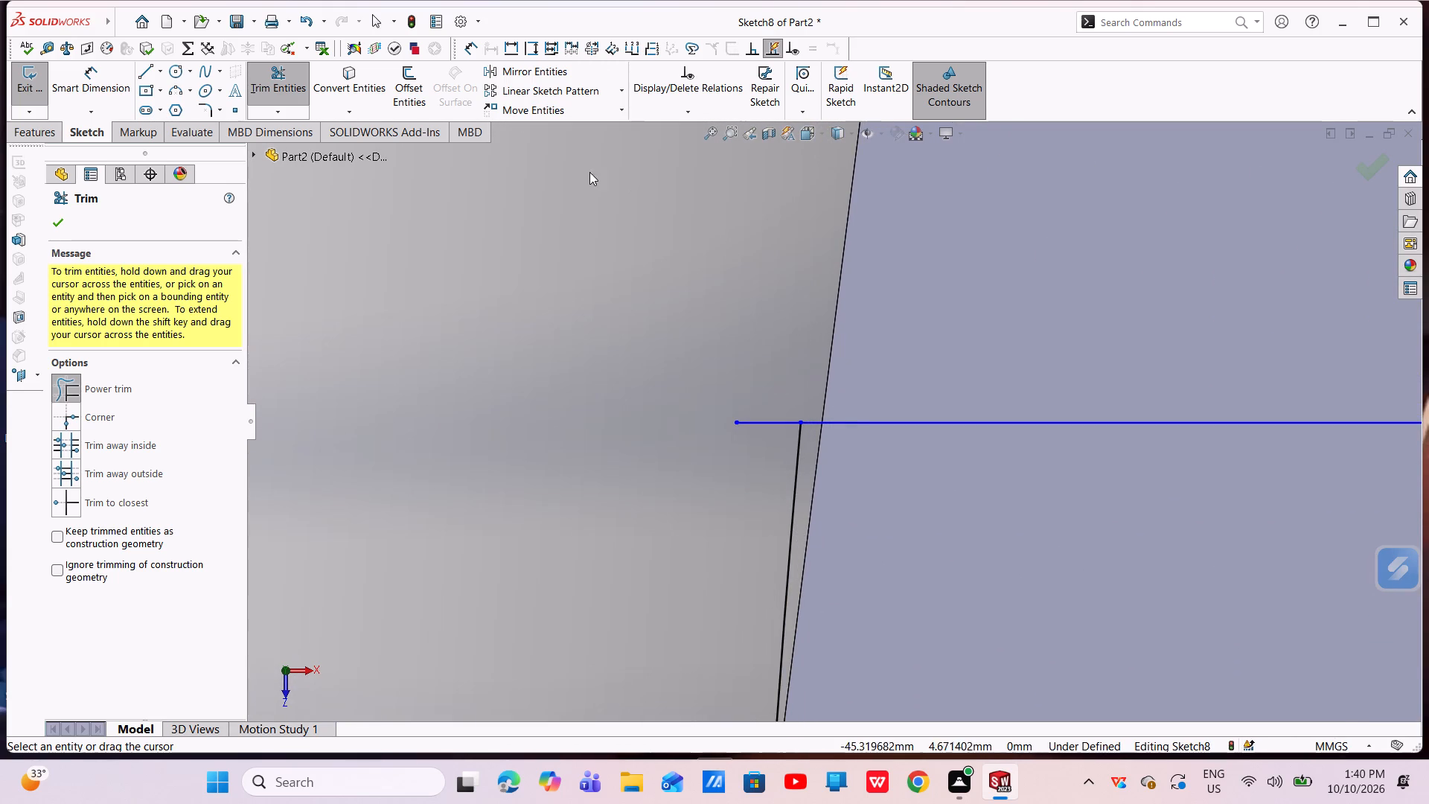
pyautogui.moveTo(732, 356); pyautogui.dragTo(751, 442)
# Trim the left slot's lower line where it overhangs the outer circle arc.
pyautogui.scroll(5, 754, 447)
pyautogui.scroll(-1, 772, 432)
pyautogui.scroll(15, 772, 432)
pyautogui.scroll(-3, 850, 524)
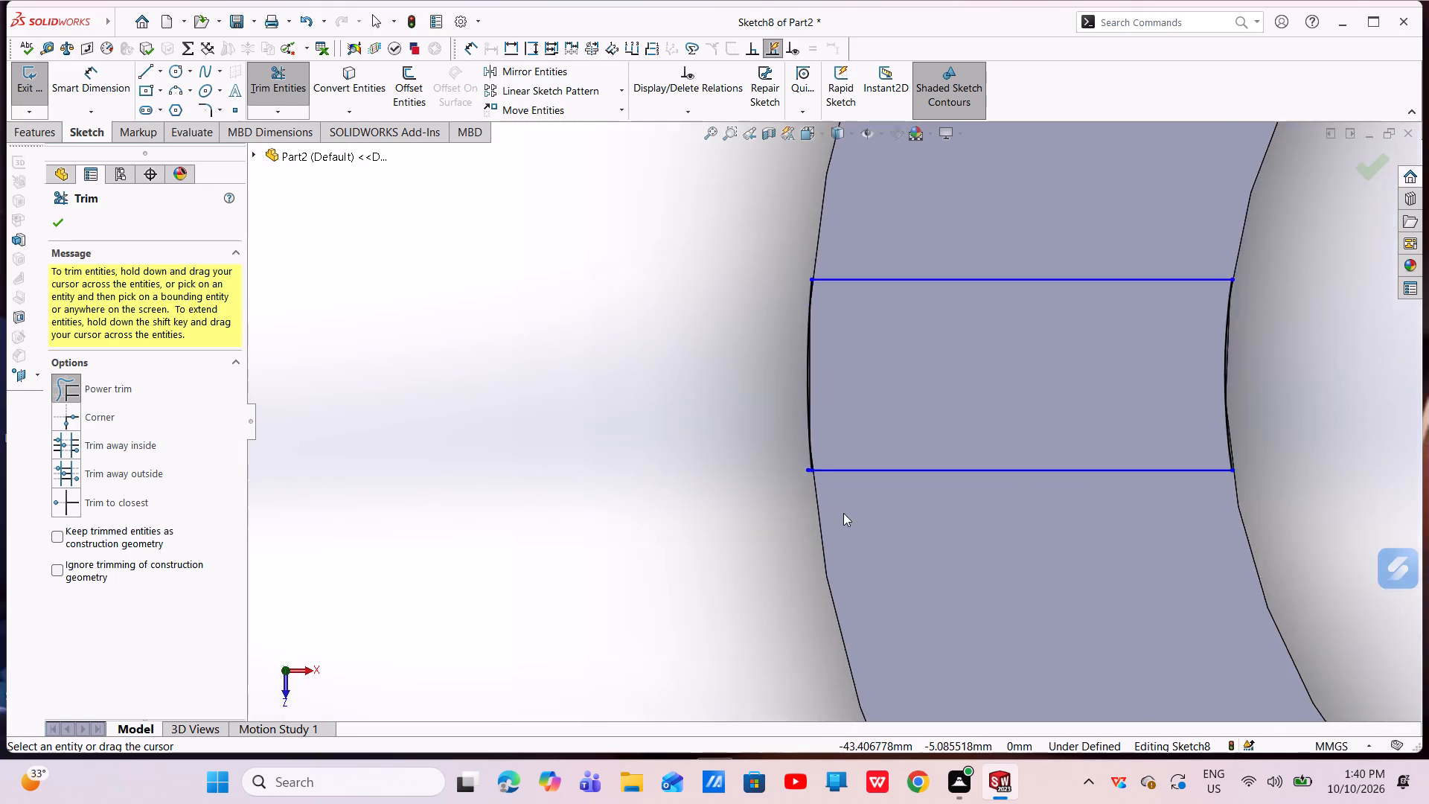
pyautogui.scroll(-14, 843, 513)
pyautogui.scroll(3, 831, 306)
pyautogui.scroll(-7, 854, 230)
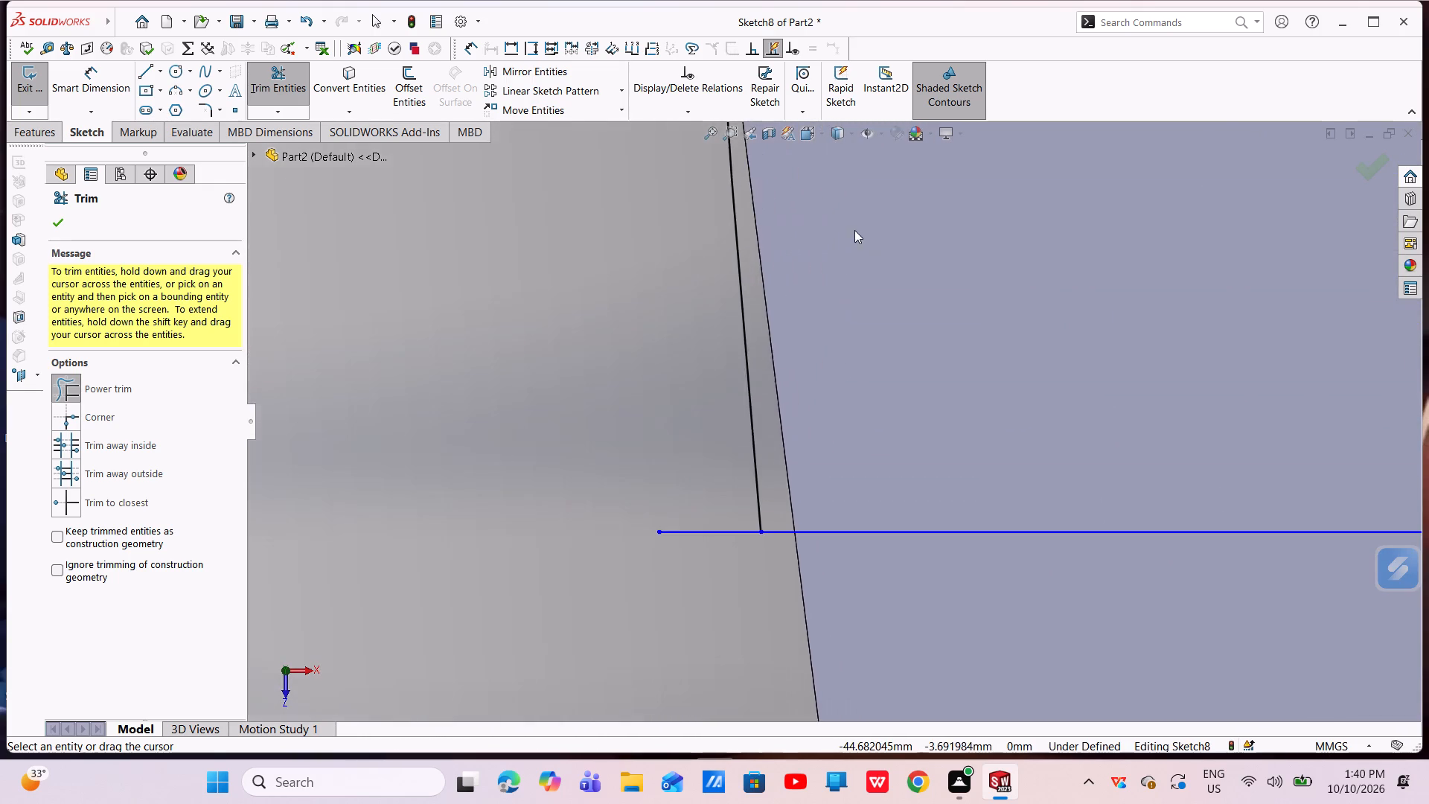
pyautogui.scroll(-6, 819, 389)
pyautogui.scroll(4, 773, 506)
pyautogui.scroll(-4, 782, 602)
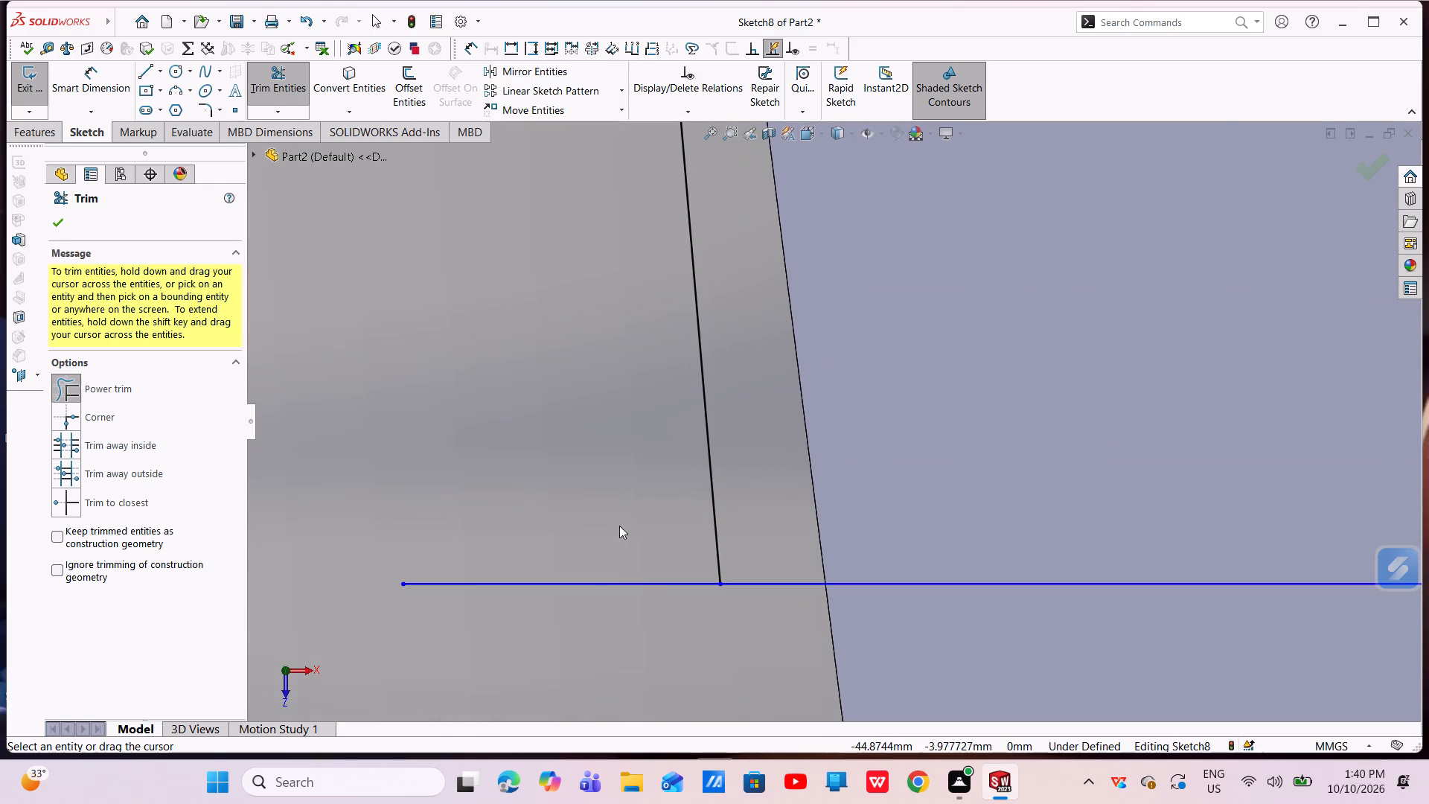
pyautogui.moveTo(604, 492); pyautogui.dragTo(591, 609)
pyautogui.scroll(17, 656, 535)
pyautogui.scroll(-1, 745, 439)
pyautogui.scroll(5, 745, 439)
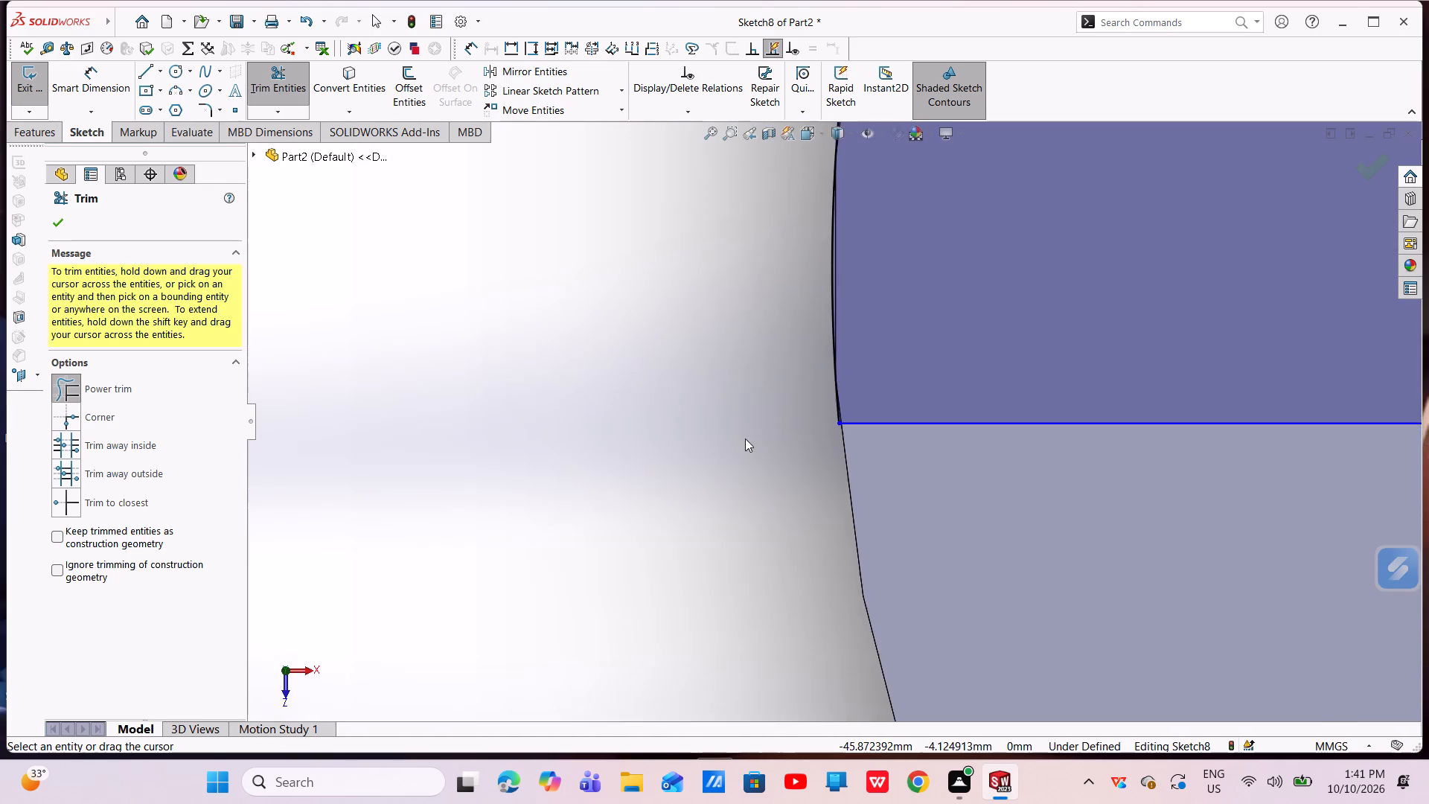
# Trim the top slot's left line where it overhangs the outer circle arc.
pyautogui.scroll(16, 745, 438)
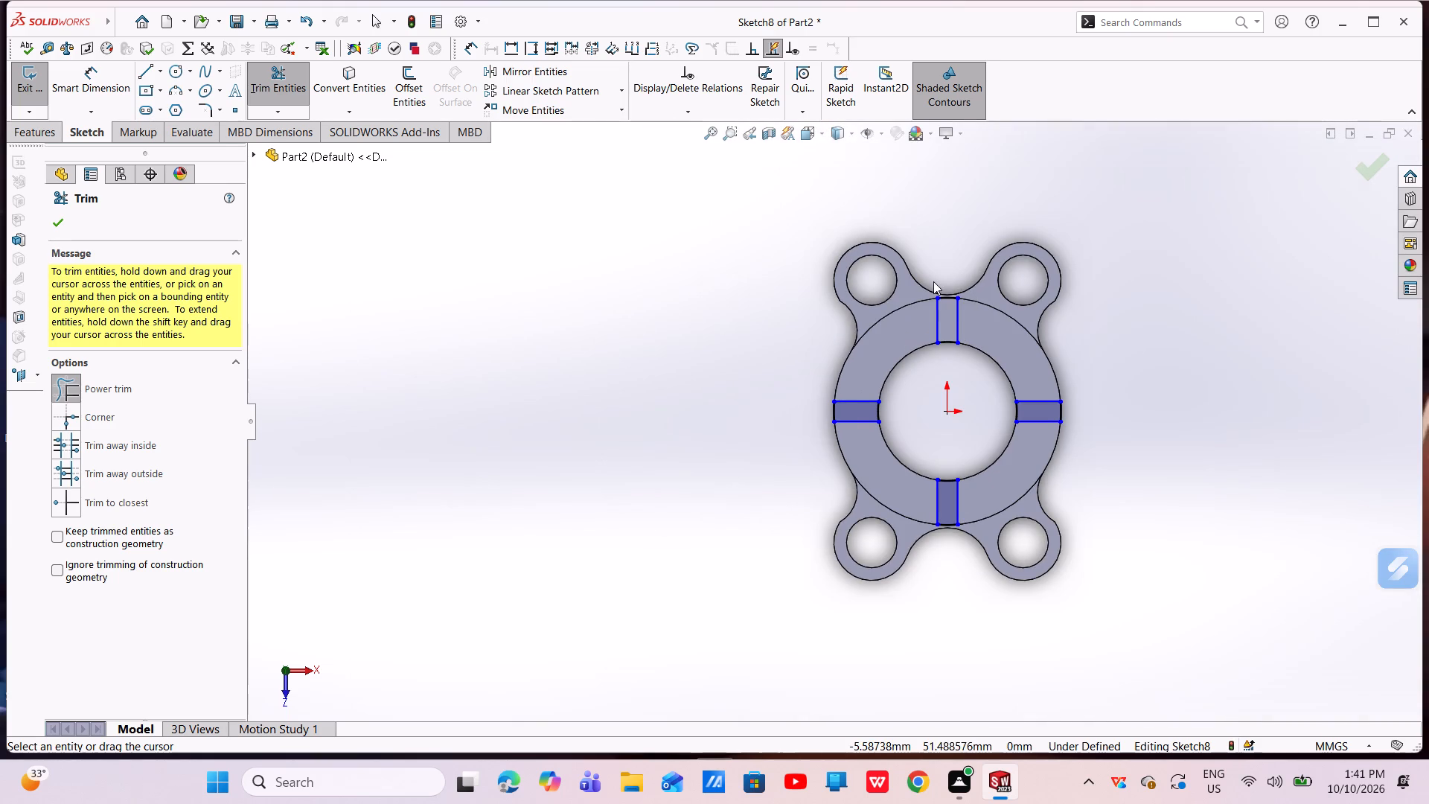
pyautogui.scroll(-11, 933, 282)
pyautogui.scroll(-11, 892, 465)
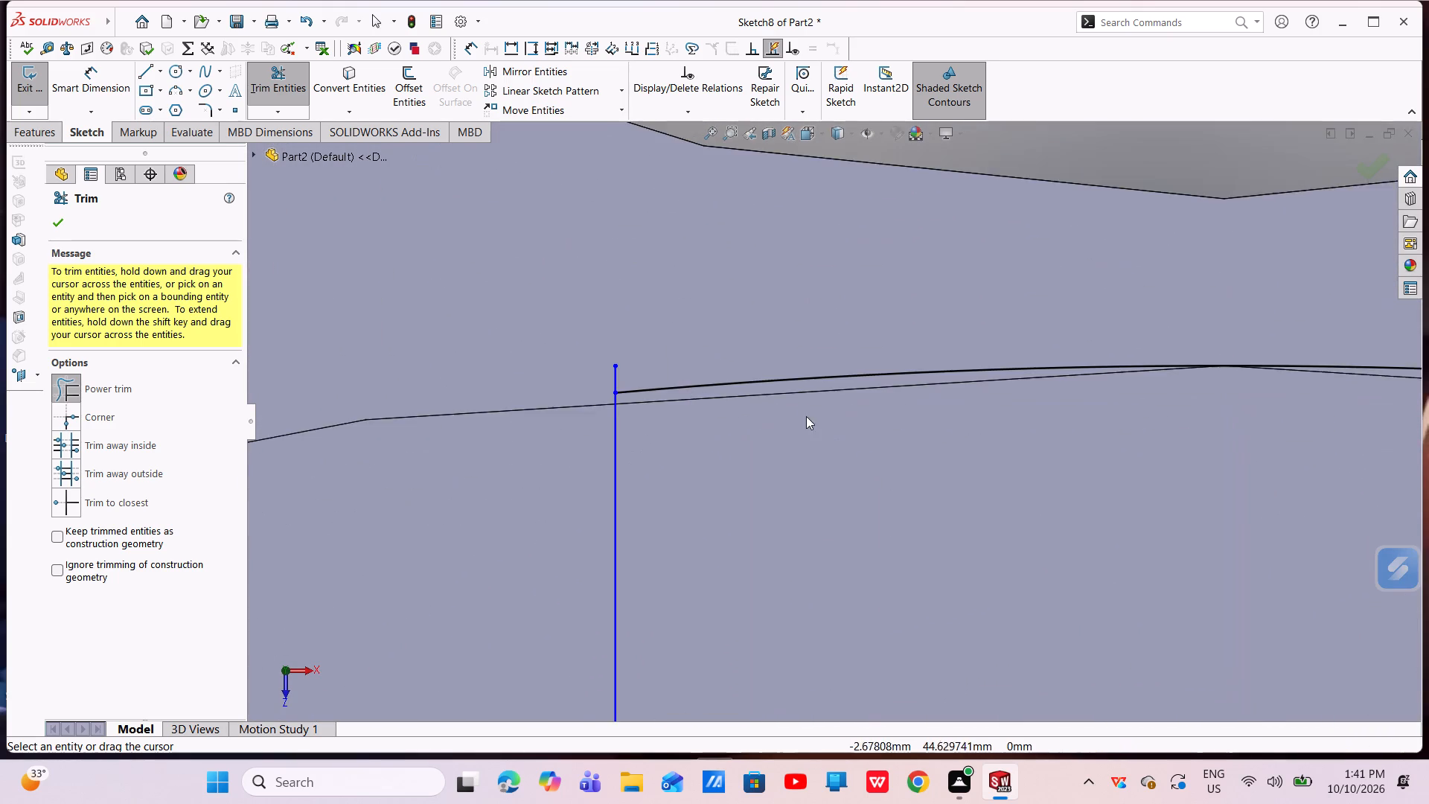
pyautogui.scroll(-5, 715, 383)
pyautogui.moveTo(409, 382); pyautogui.dragTo(548, 370)
pyautogui.scroll(6, 570, 369)
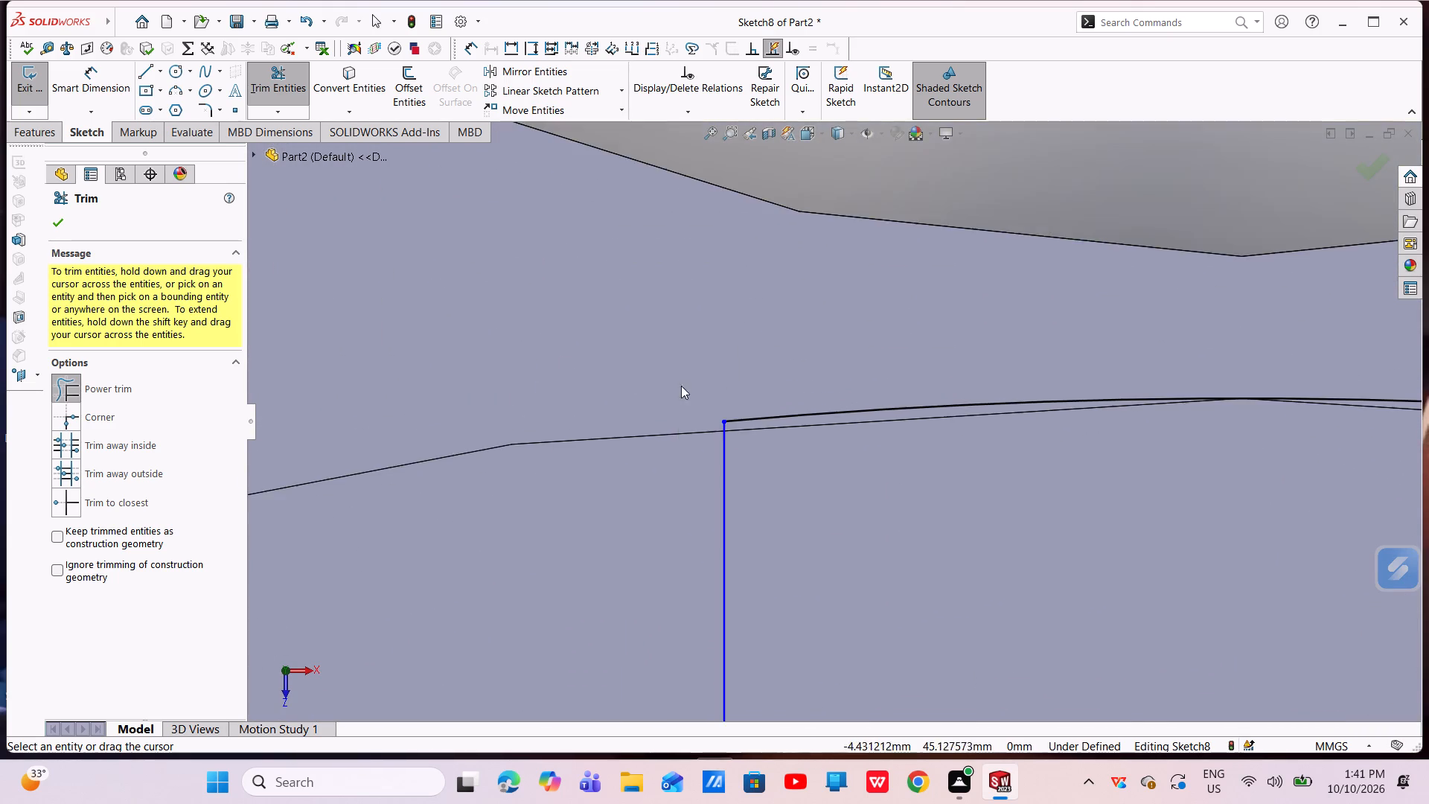
# Trim the top slot's right line where it overhangs the outer circle arc, and finish trimming.
pyautogui.scroll(9, 692, 383)
pyautogui.scroll(-17, 1001, 403)
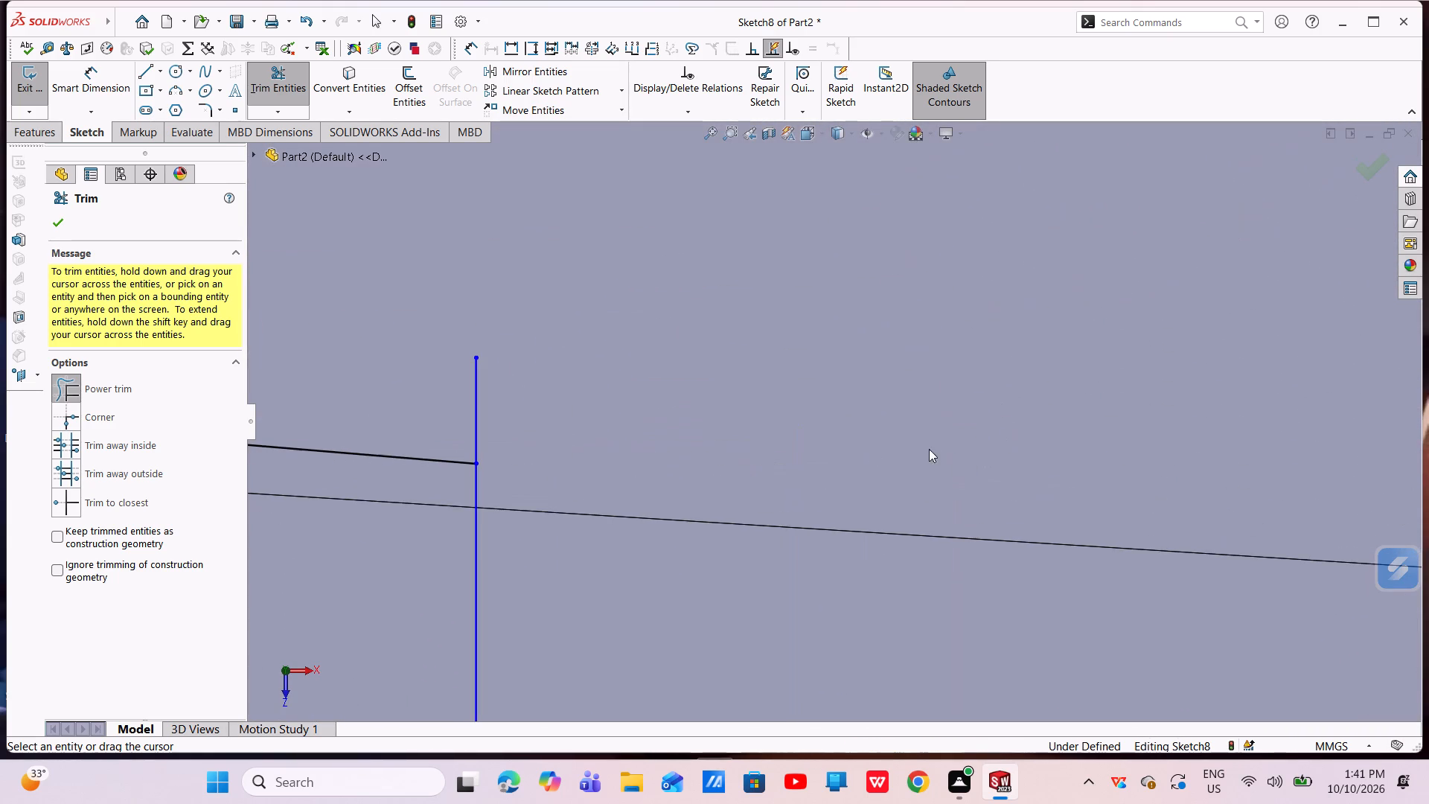
pyautogui.moveTo(752, 444); pyautogui.dragTo(421, 381)
pyautogui.scroll(12, 639, 396)
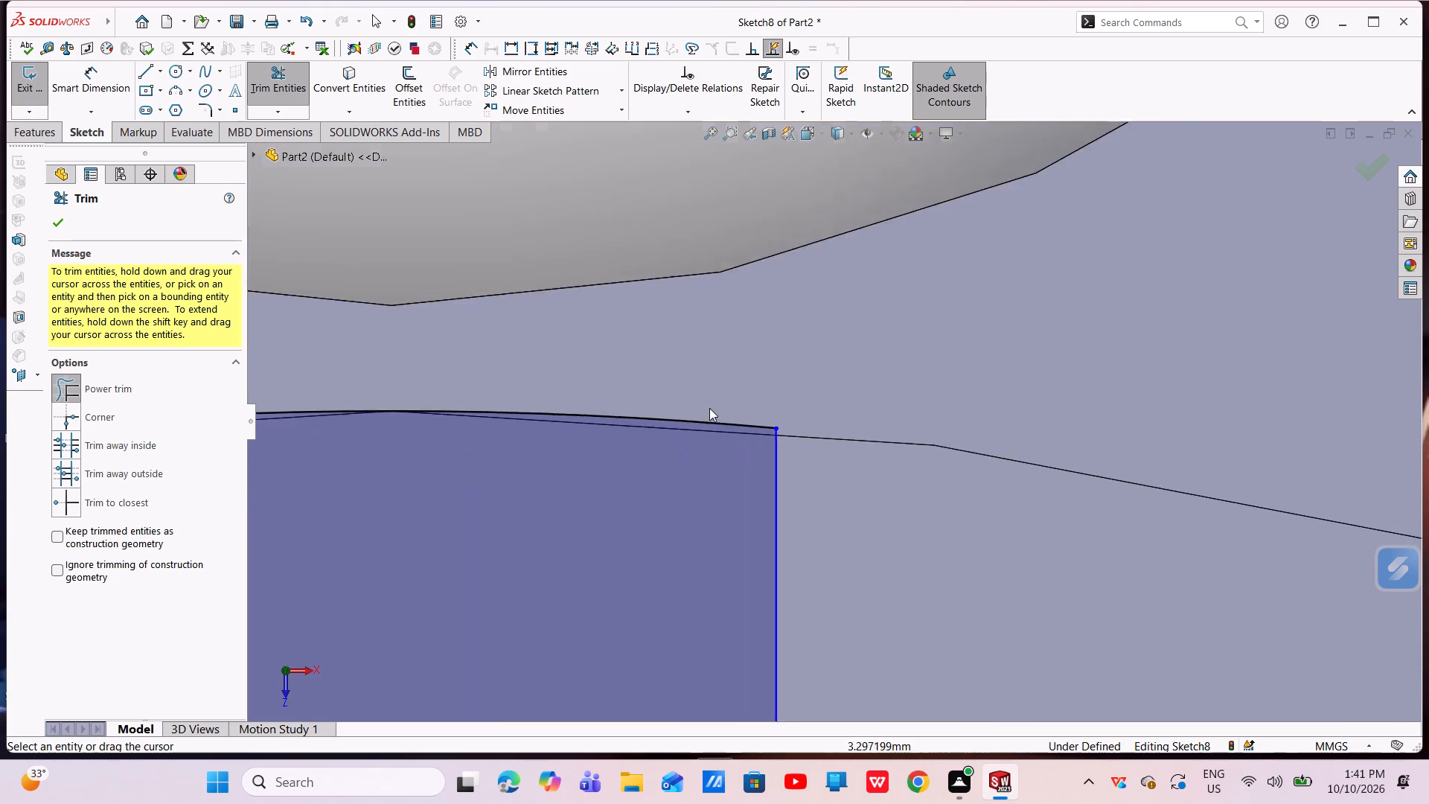
pyautogui.scroll(18, 709, 408)
pyautogui.scroll(-1, 762, 428)
pyautogui.scroll(5, 762, 431)
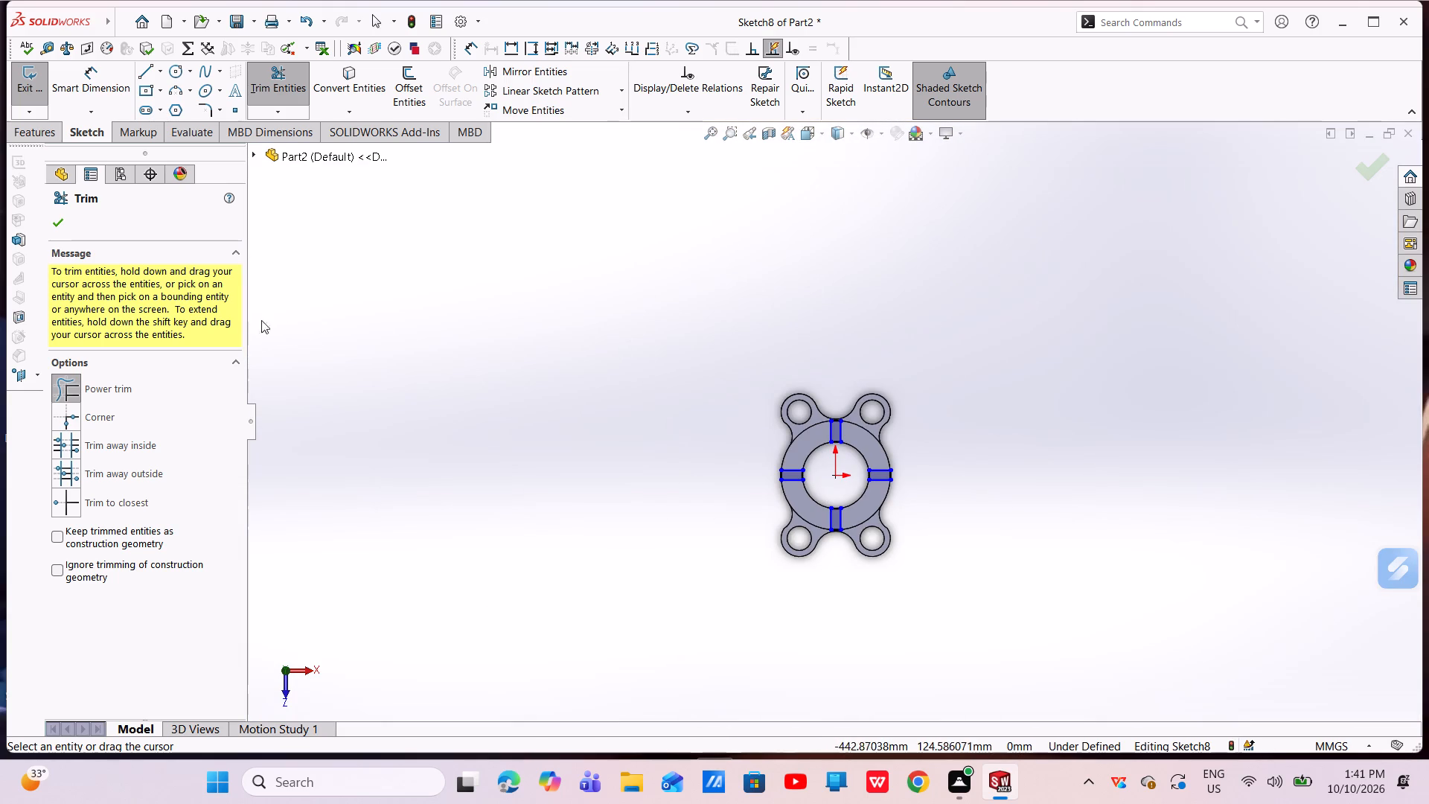
pyautogui.click(50, 219)
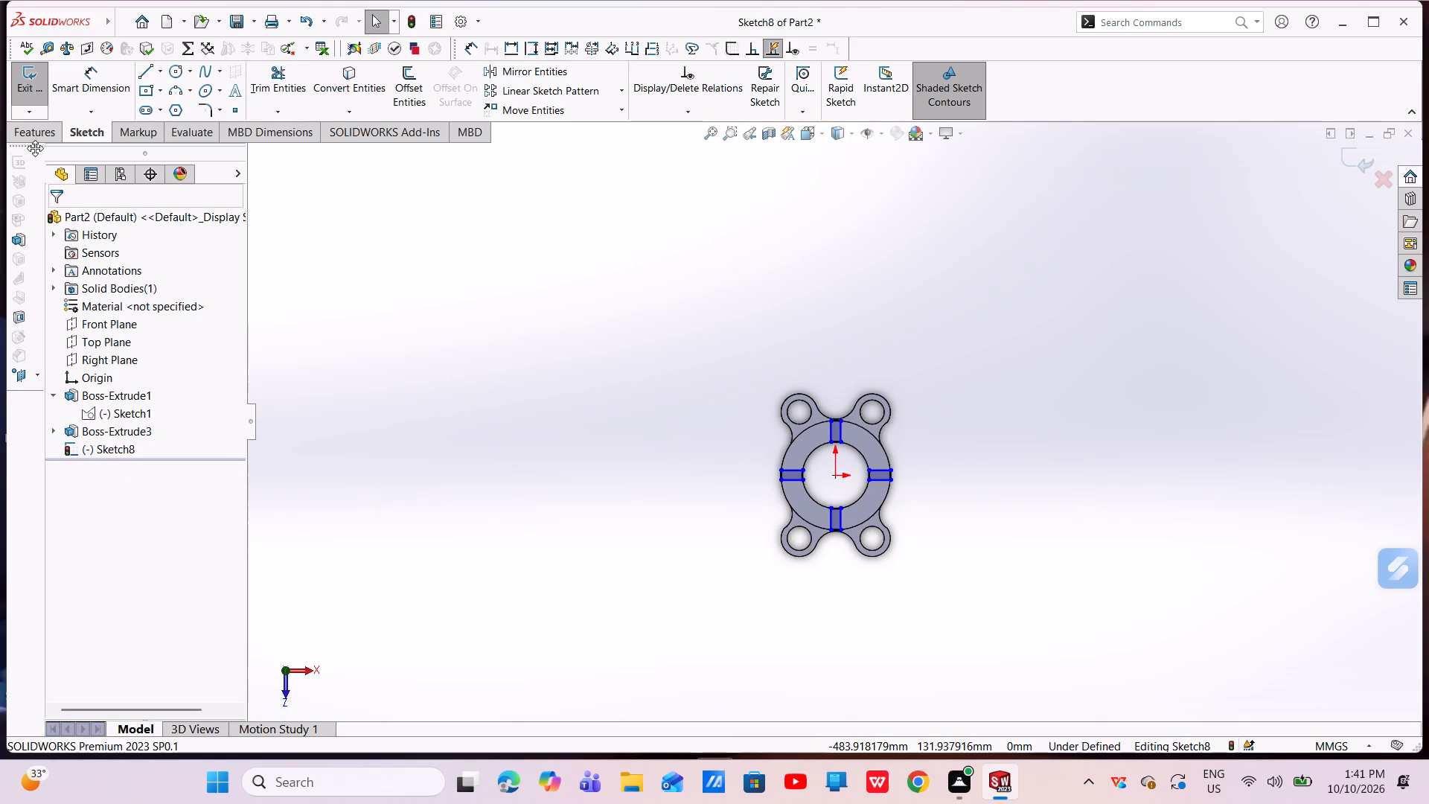
# Extrude the four radial slot profiles on the ring as a blind boss 10 mm deep, merged with the body.
pyautogui.click(35, 148)
pyautogui.click(33, 130)
pyautogui.click(42, 91)
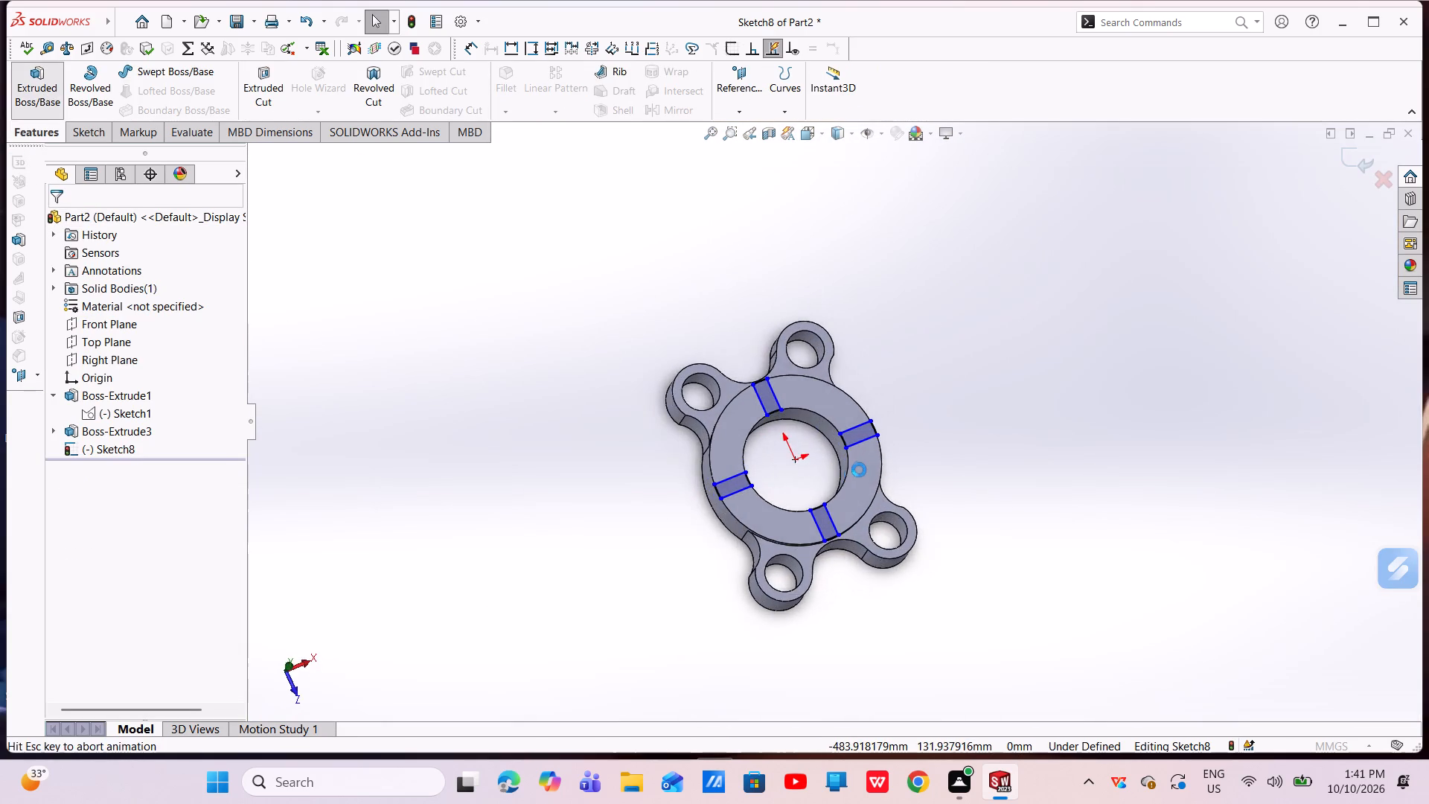
pyautogui.scroll(-5, 863, 419)
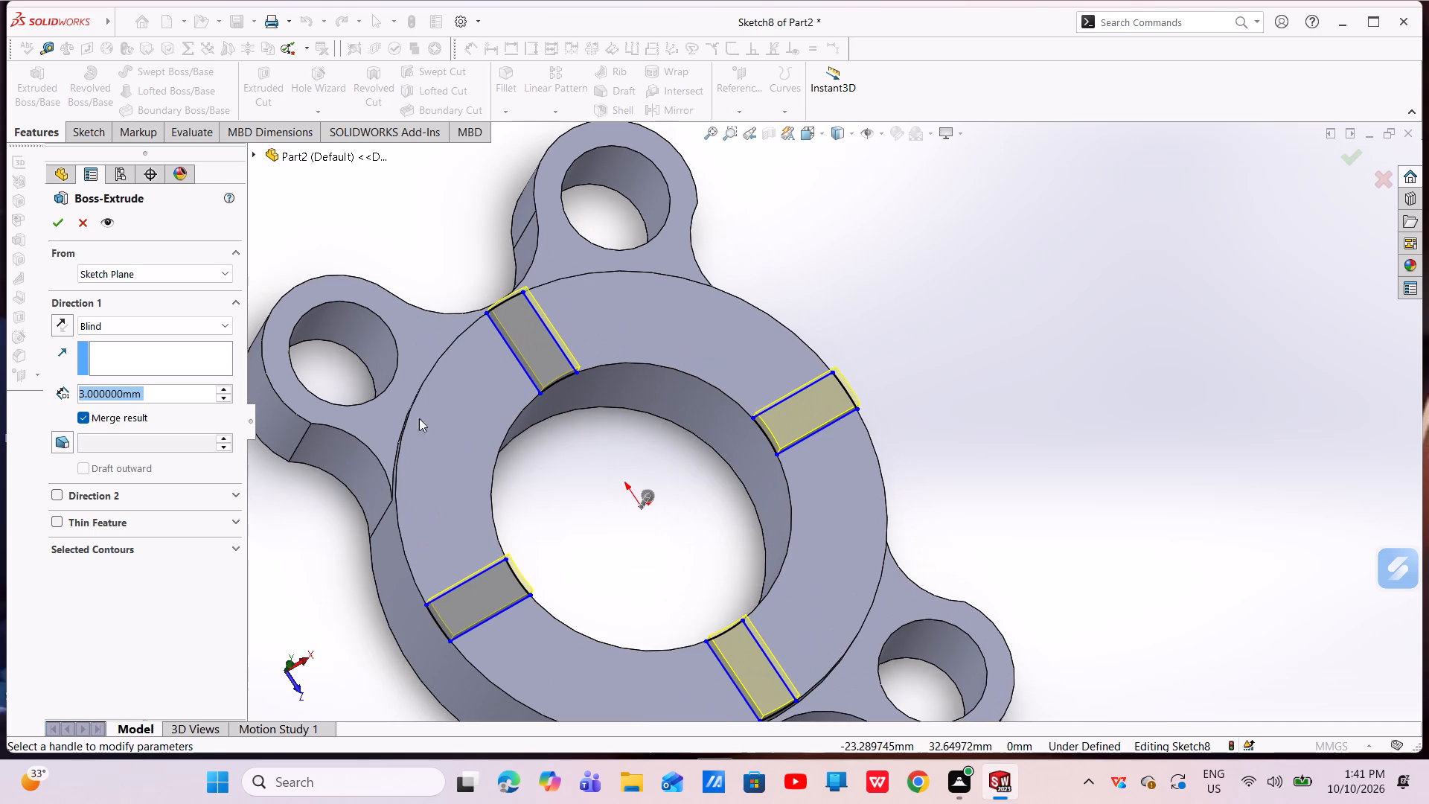
pyautogui.press('BackSpace')
pyautogui.press('1')
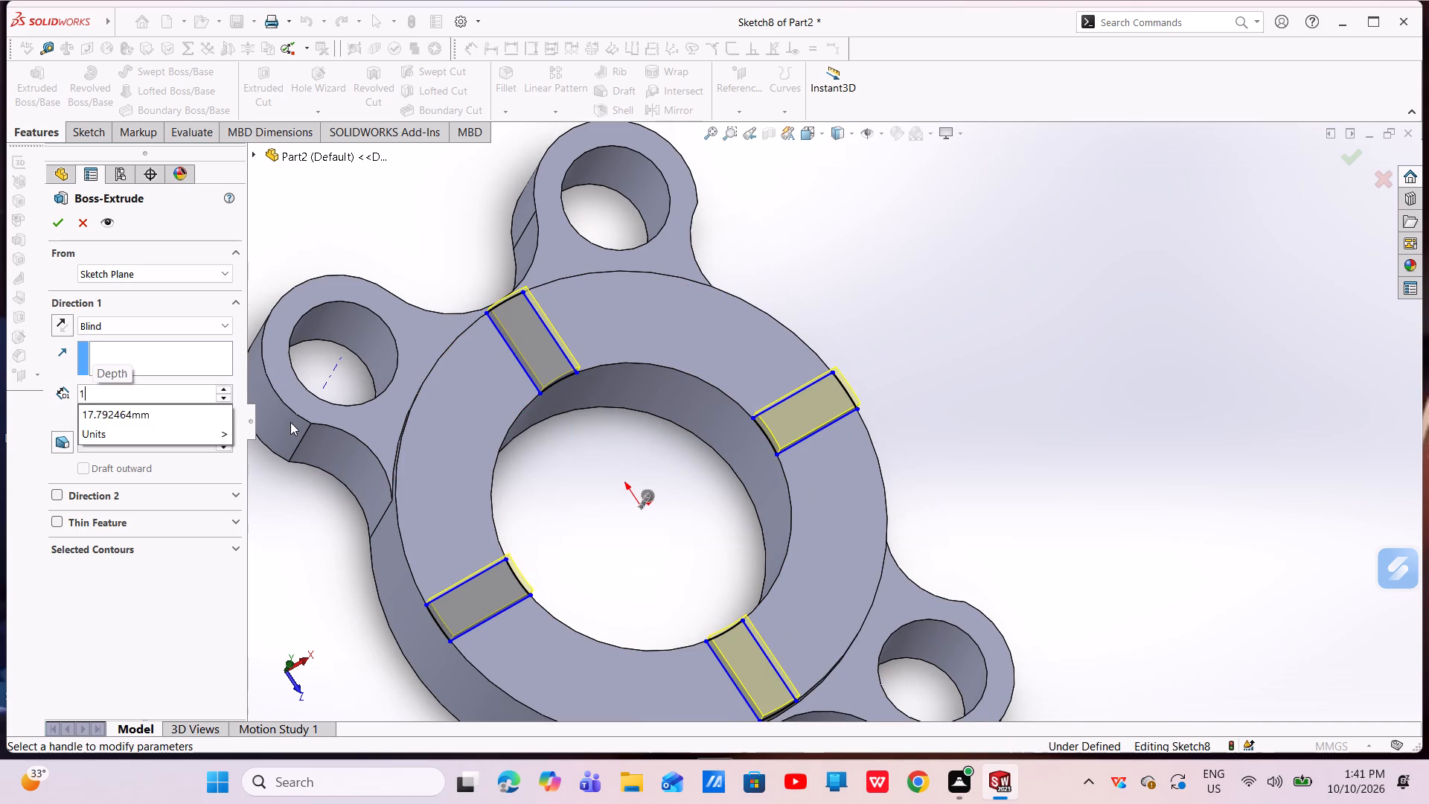
pyautogui.press('5')
pyautogui.press('Return')
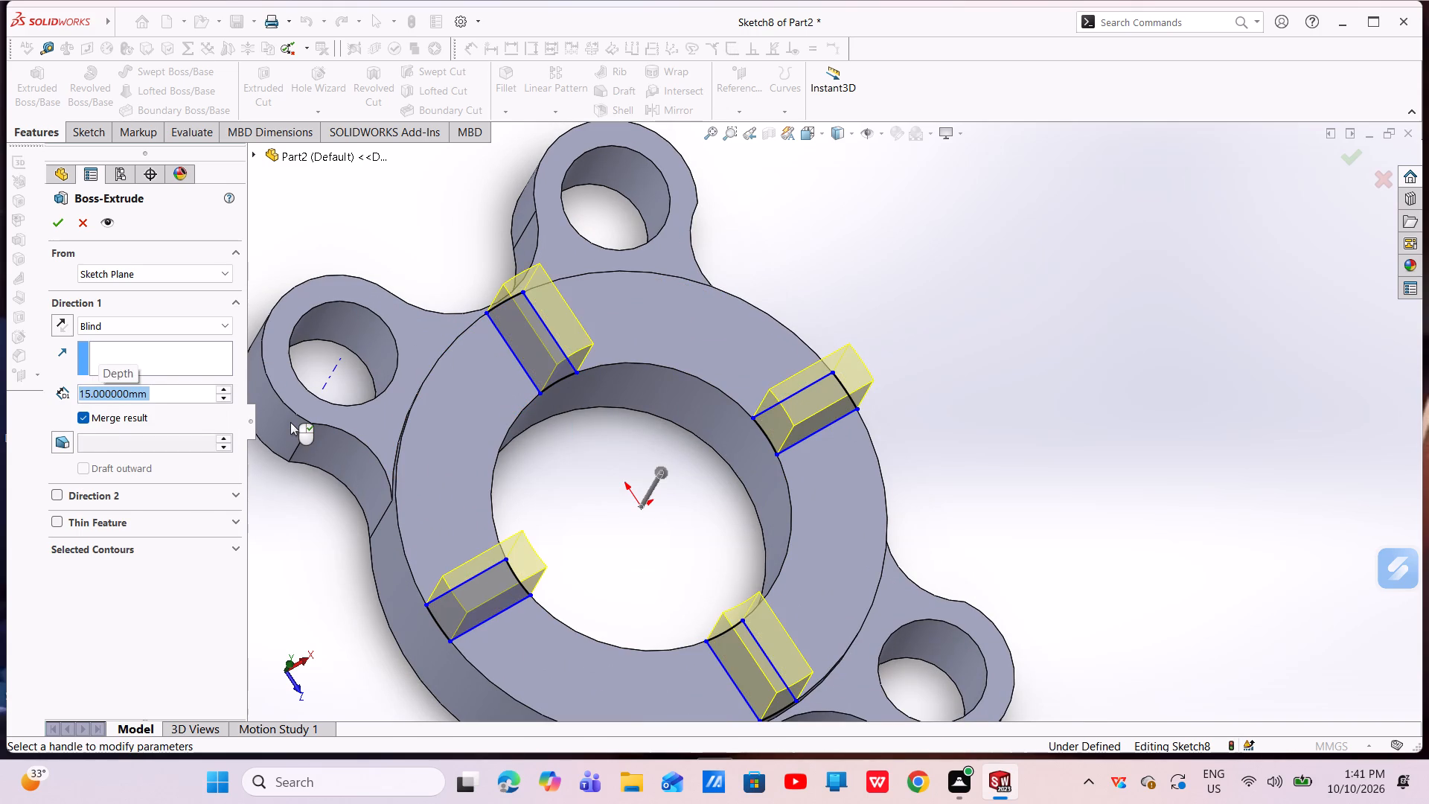
pyautogui.press('BackSpace')
pyautogui.write('10')
pyautogui.press('Return')
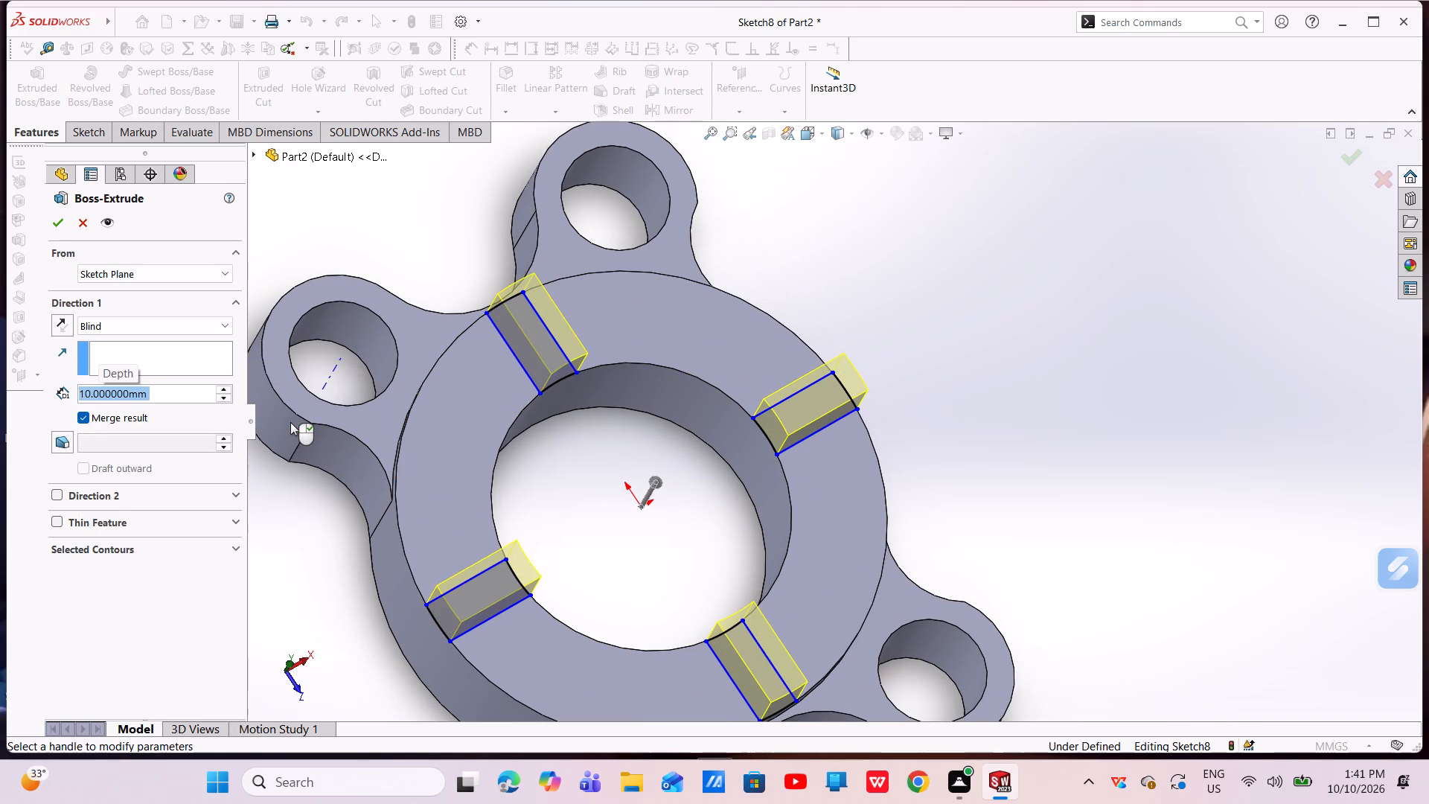
pyautogui.click(50, 225)
# Examine the four extruded blocks on the ring and the surrounding lobes from several angles.
pyautogui.scroll(3, 662, 478)
pyautogui.moveTo(663, 477); pyautogui.dragTo(620, 599, button='middle')
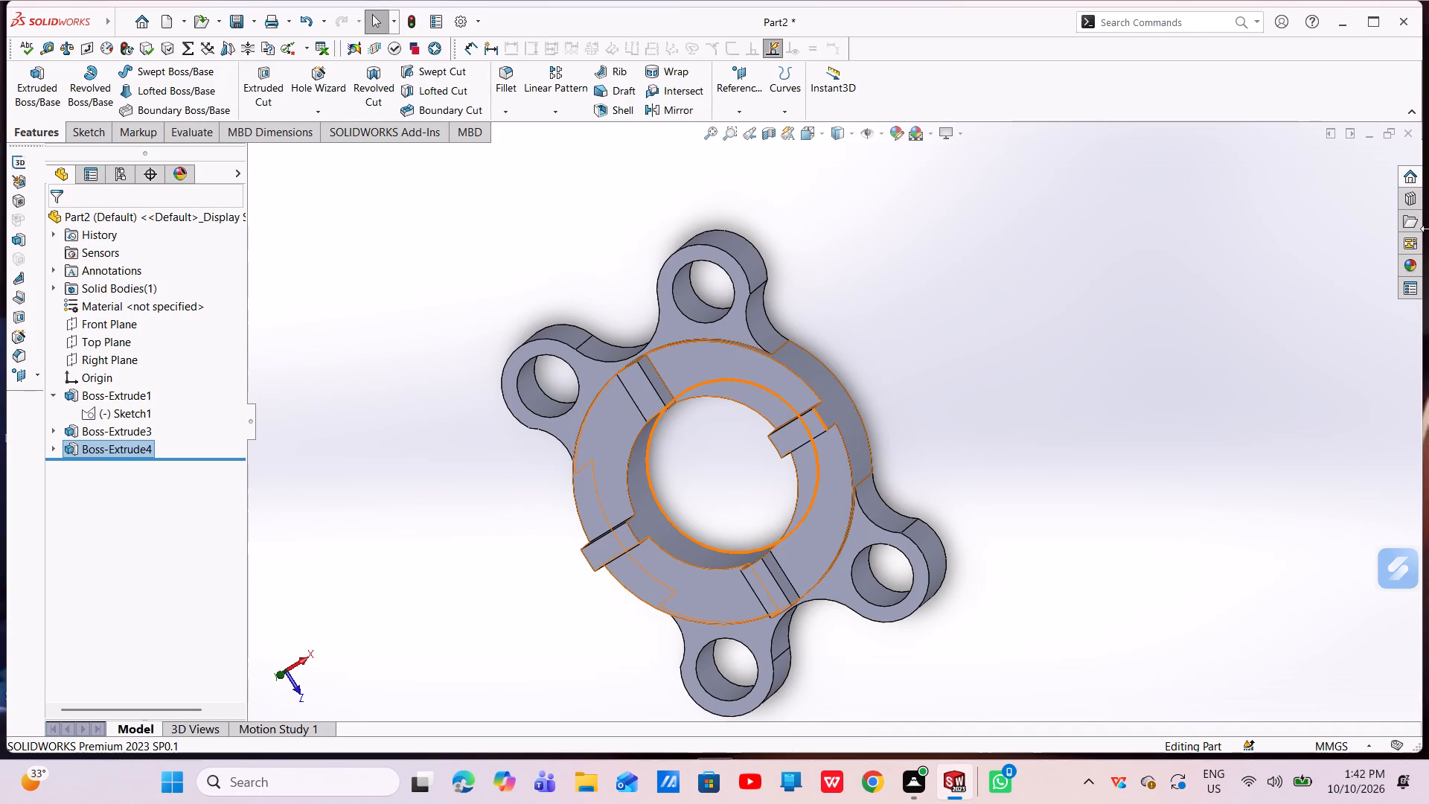
pyautogui.press('Escape')
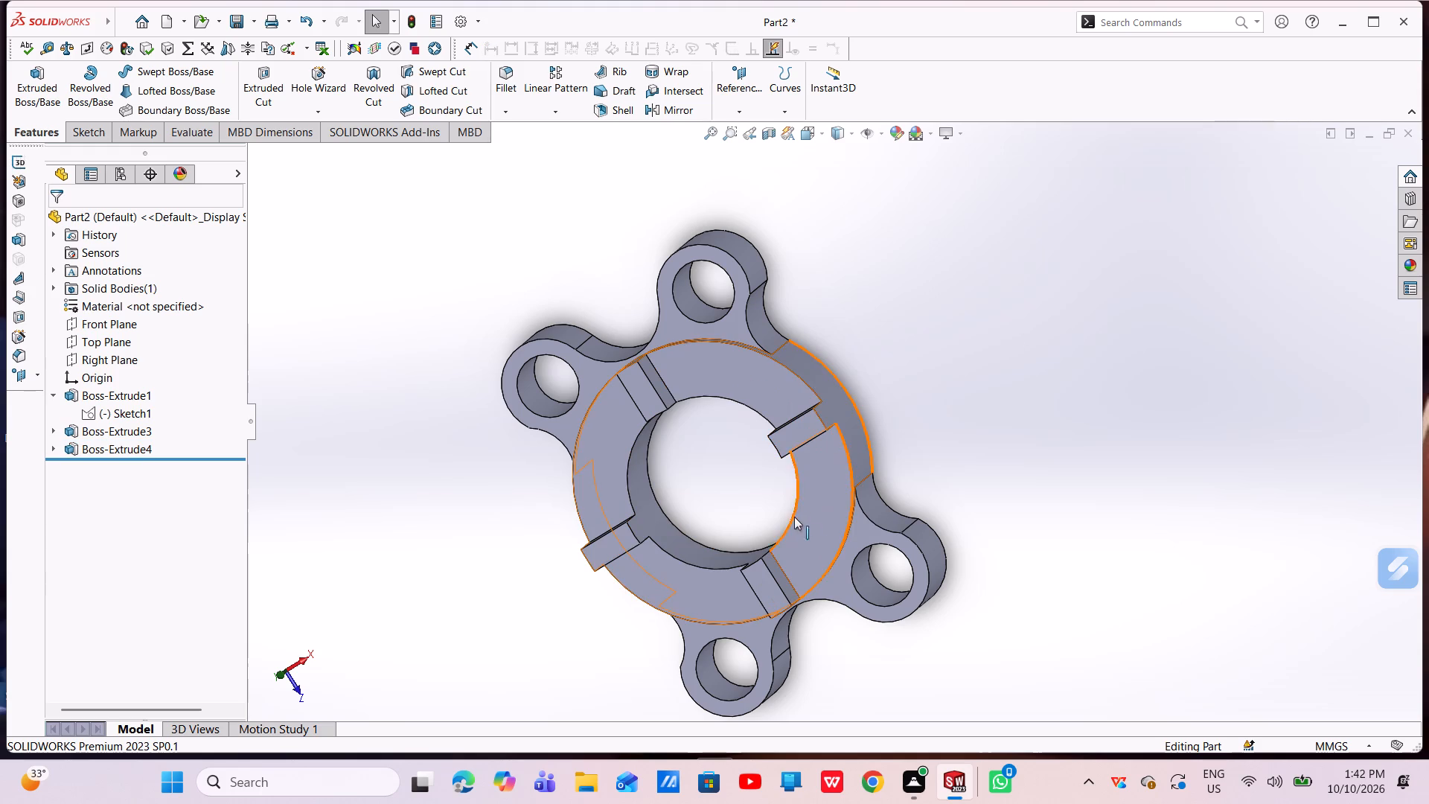
pyautogui.moveTo(797, 498); pyautogui.dragTo(973, 418, button='middle')
pyautogui.scroll(3, 744, 620)
pyautogui.scroll(-1, 839, 567)
pyautogui.moveTo(835, 561); pyautogui.dragTo(676, 554, button='middle')
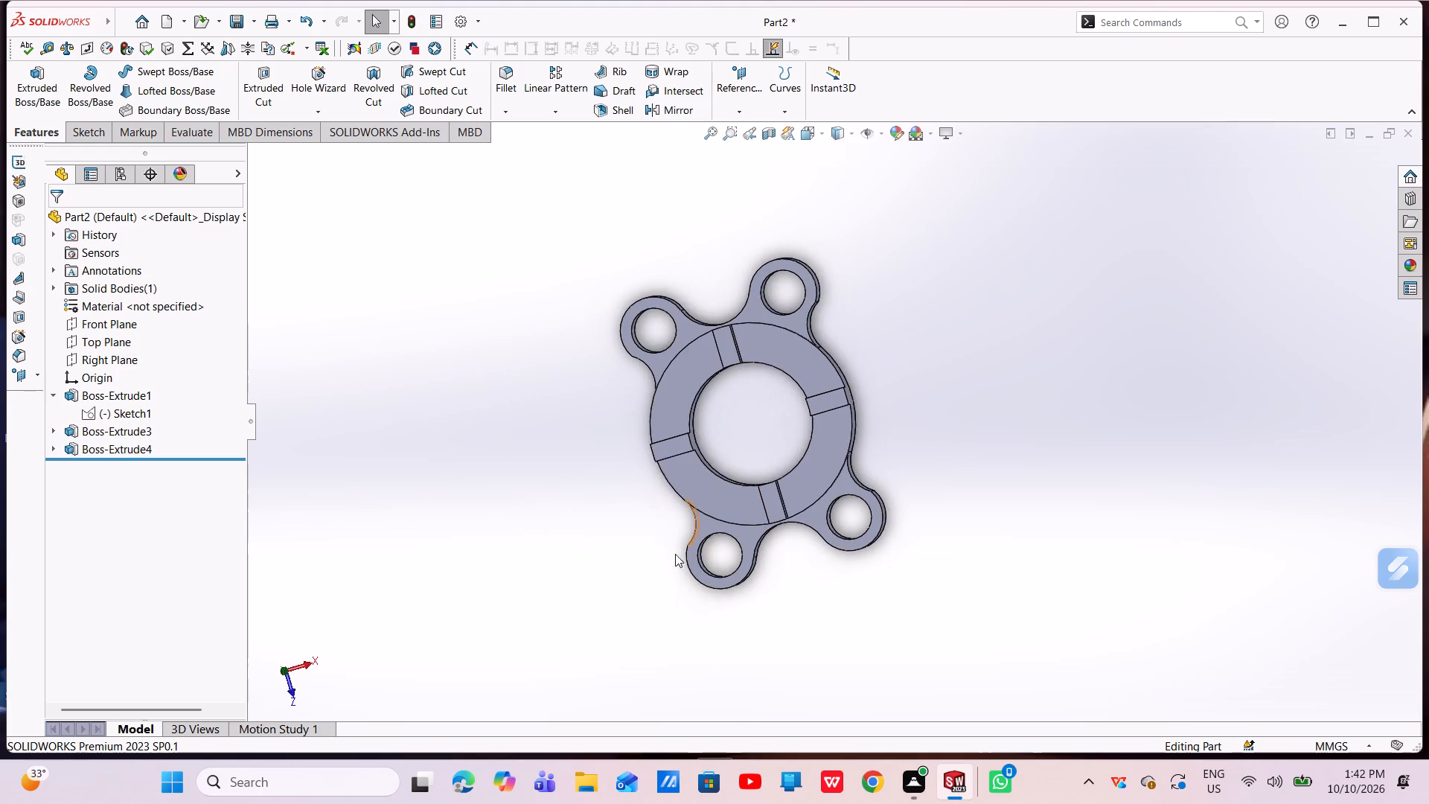
pyautogui.scroll(-4, 807, 407)
pyautogui.press('Escape')
pyautogui.press('Escape')
pyautogui.scroll(4, 779, 416)
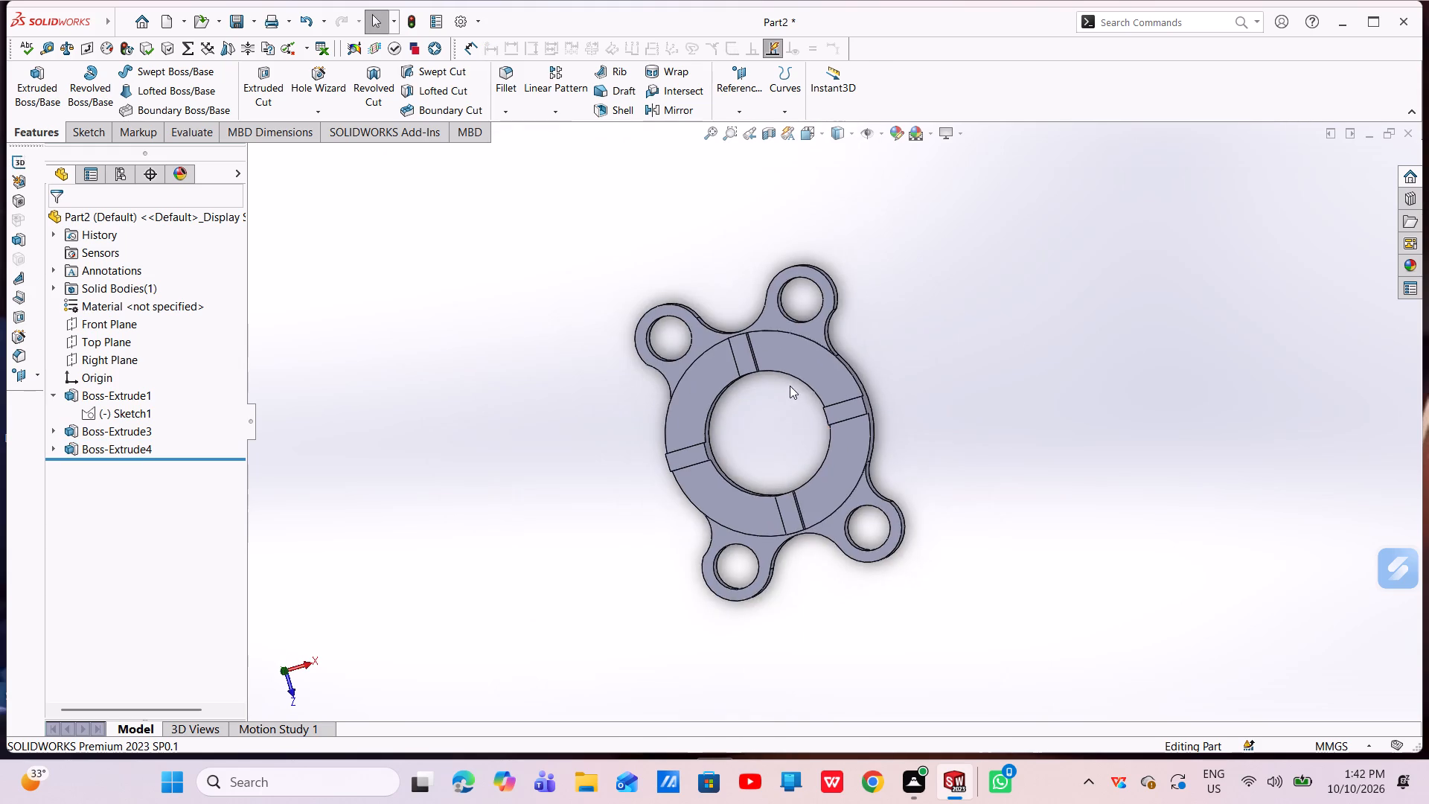
# Fillet the concave side face between the upper-right lobe and the ring with a 1 mm symmetric radius.
pyautogui.scroll(-5, 854, 331)
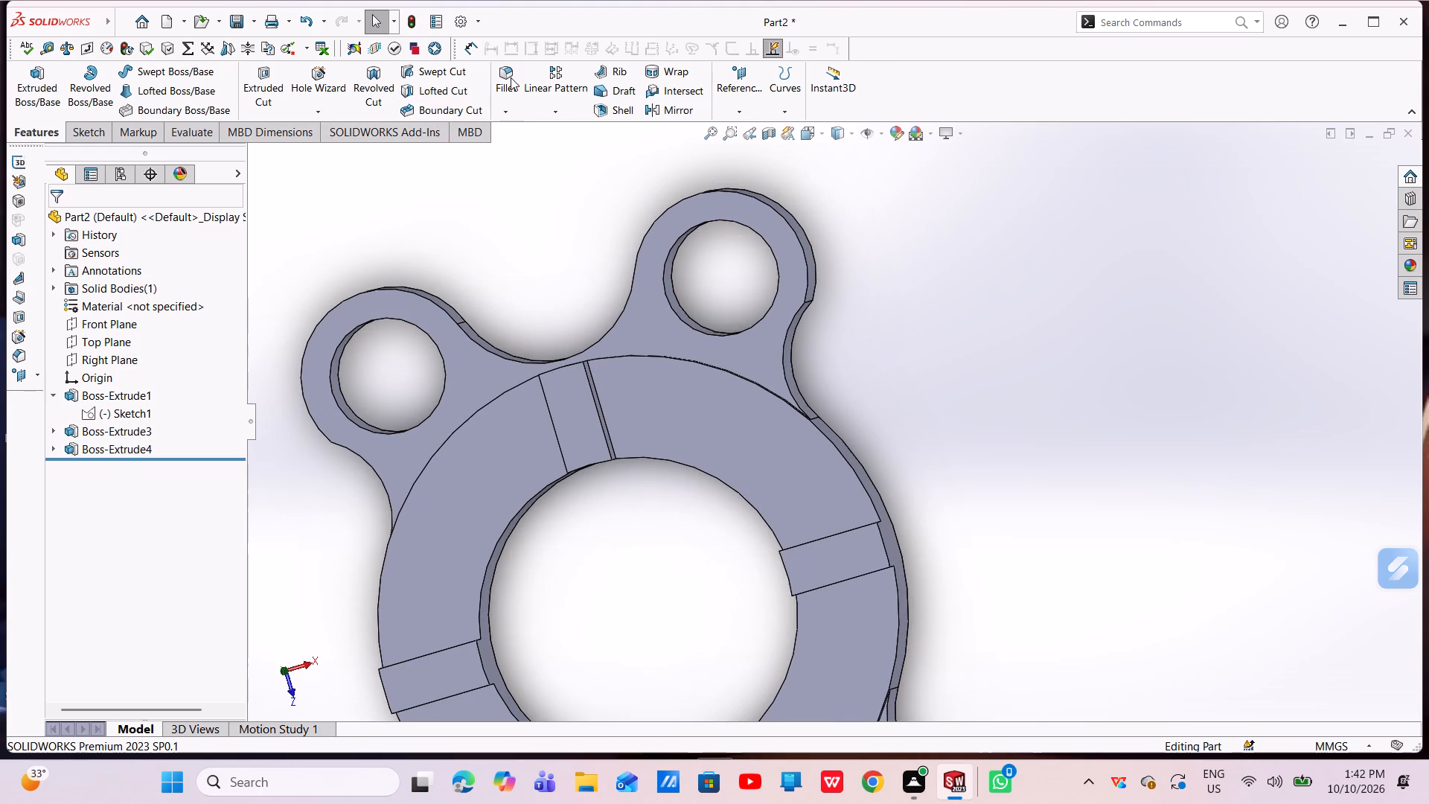
pyautogui.click(511, 77)
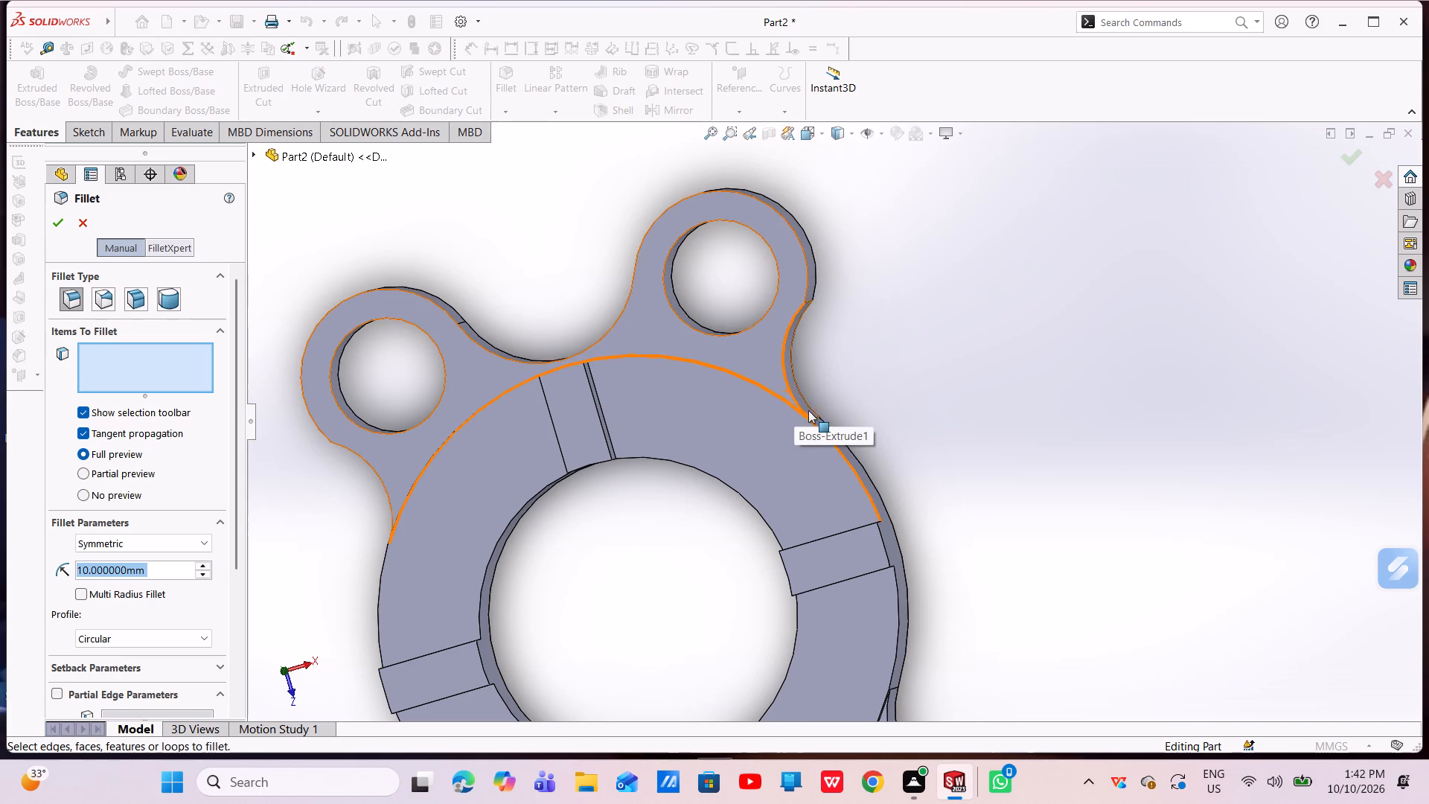
pyautogui.scroll(-6, 808, 410)
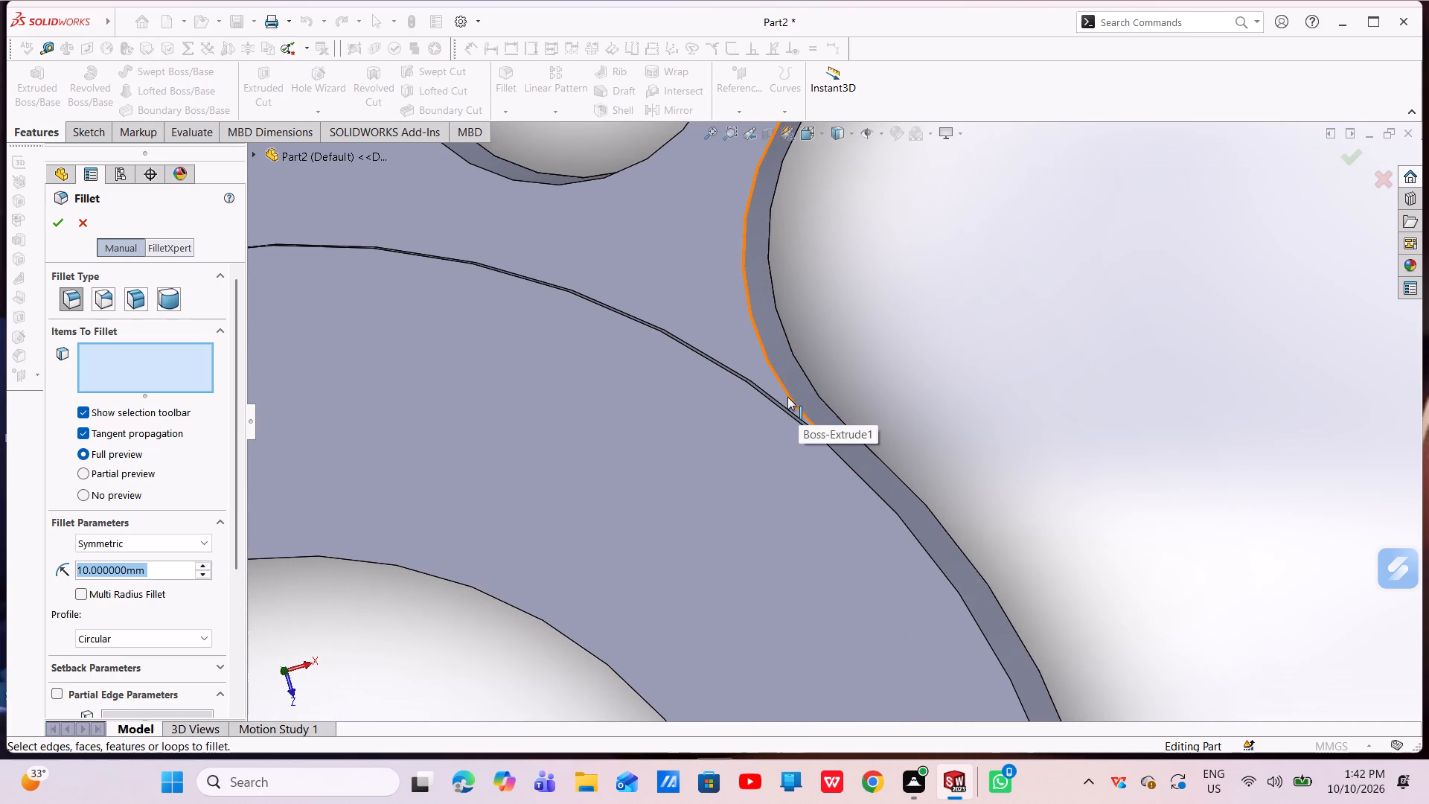
pyautogui.scroll(-4, 849, 447)
pyautogui.click(822, 421)
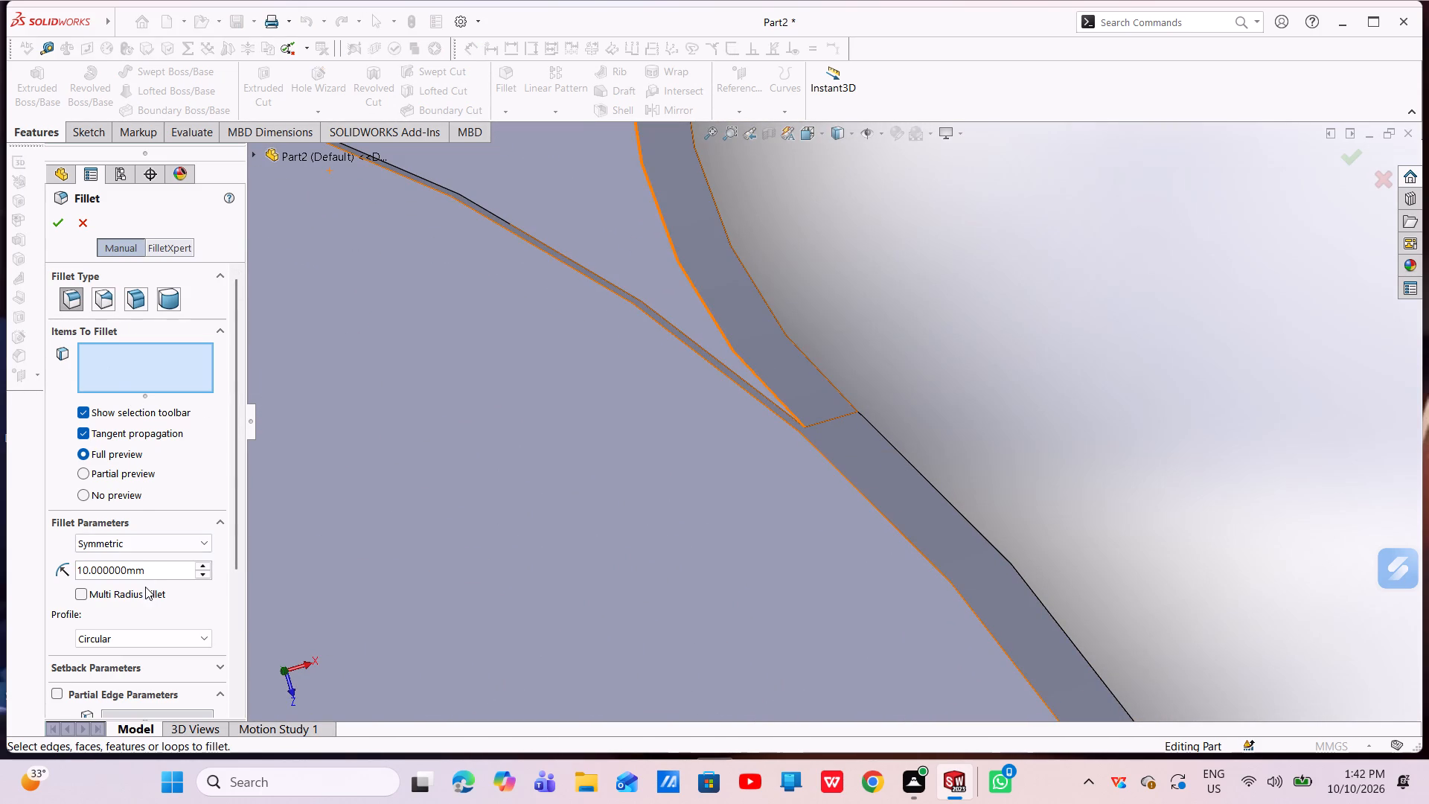
pyautogui.moveTo(169, 573); pyautogui.dragTo(105, 569)
pyautogui.press('BackSpace')
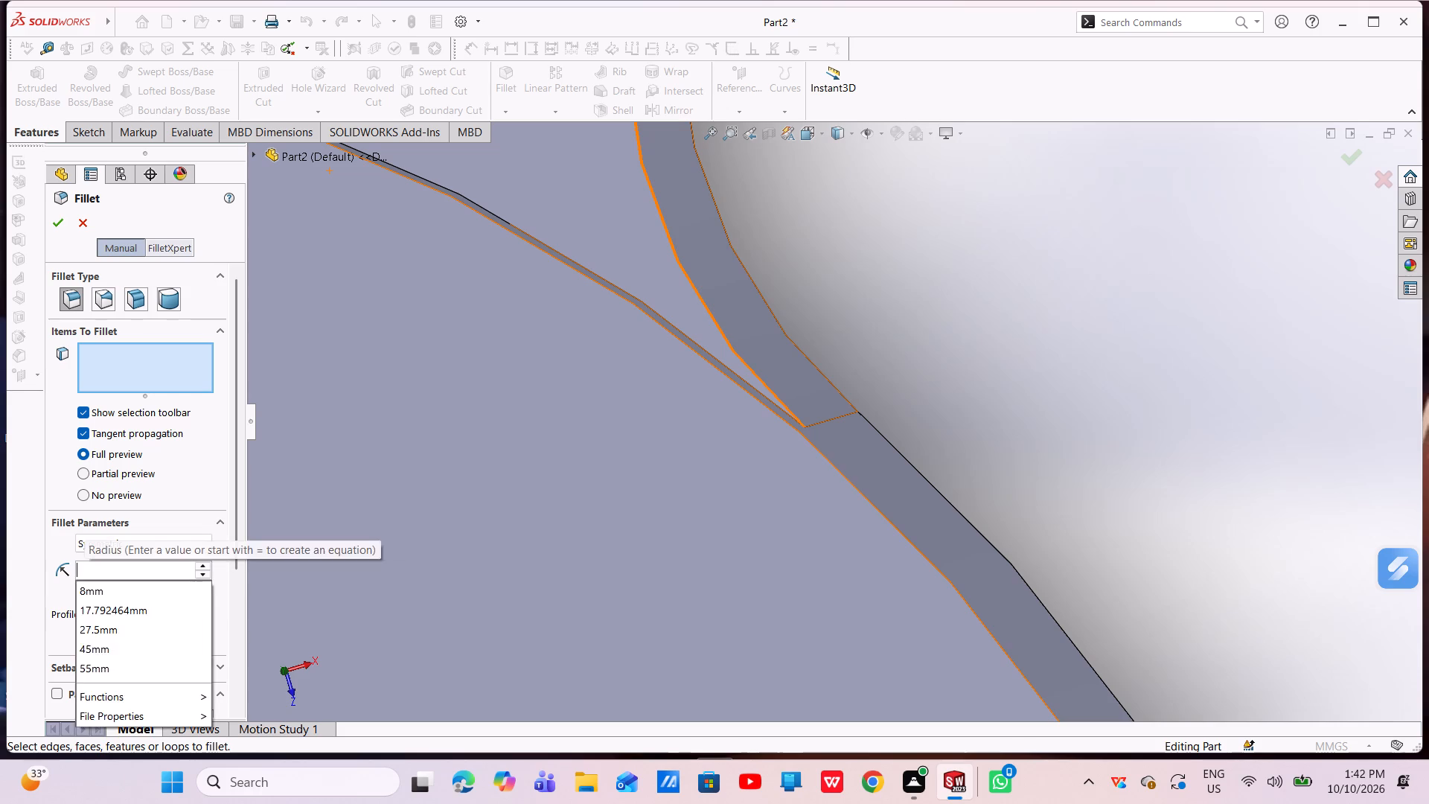
pyautogui.press('1')
pyautogui.press('Return')
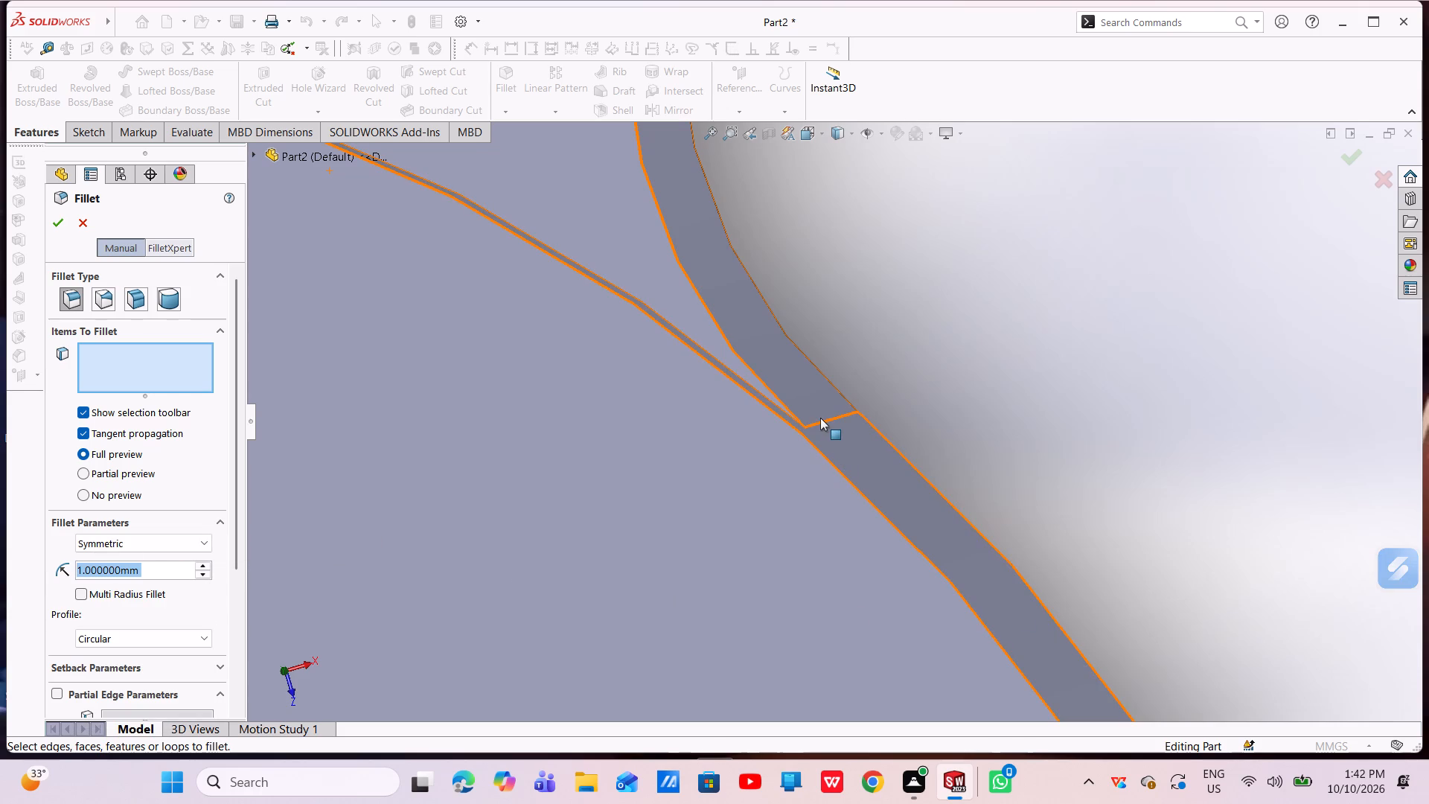
pyautogui.click(821, 416)
pyautogui.scroll(4, 816, 427)
pyautogui.scroll(-1, 816, 423)
pyautogui.scroll(3, 816, 423)
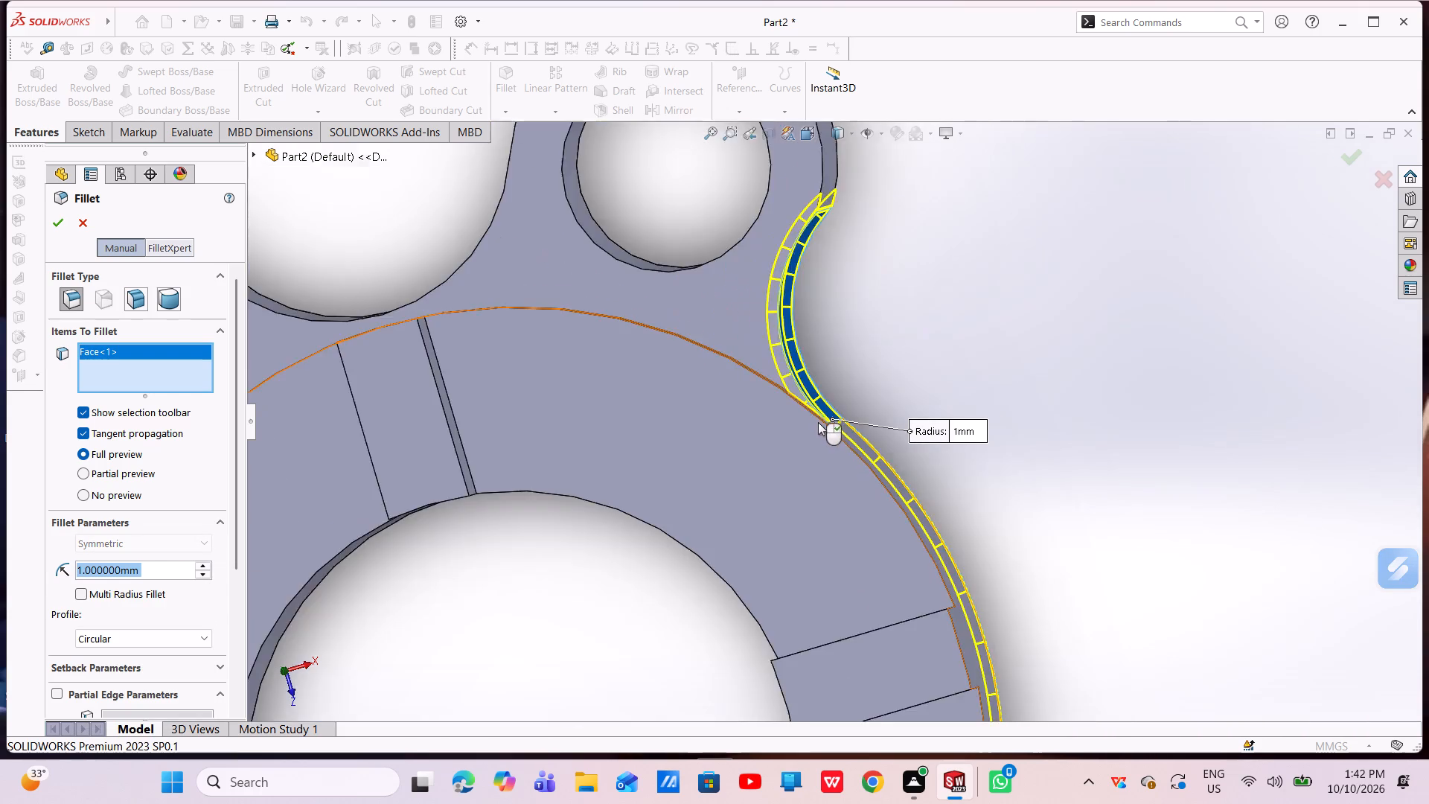
pyautogui.scroll(5, 818, 422)
pyautogui.click(53, 214)
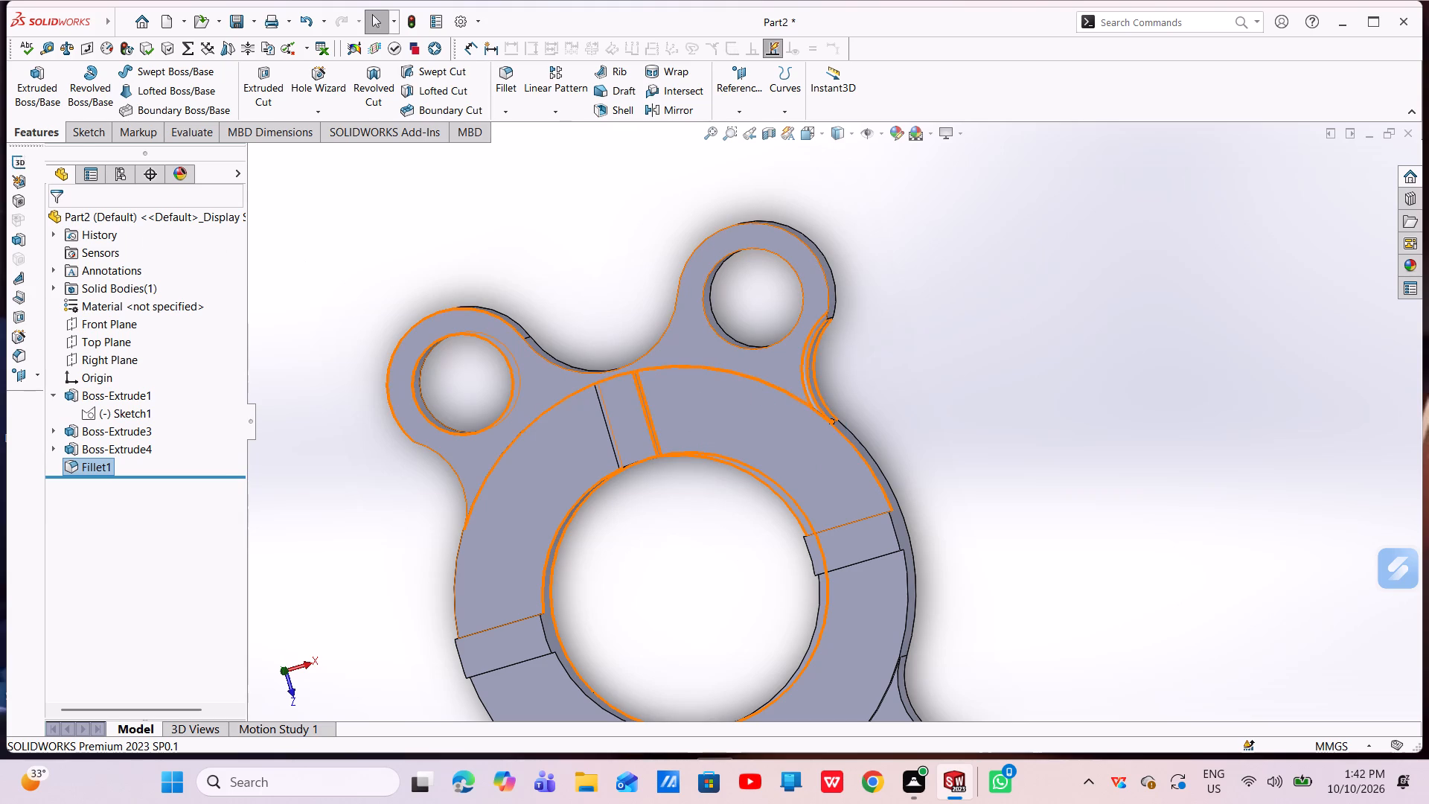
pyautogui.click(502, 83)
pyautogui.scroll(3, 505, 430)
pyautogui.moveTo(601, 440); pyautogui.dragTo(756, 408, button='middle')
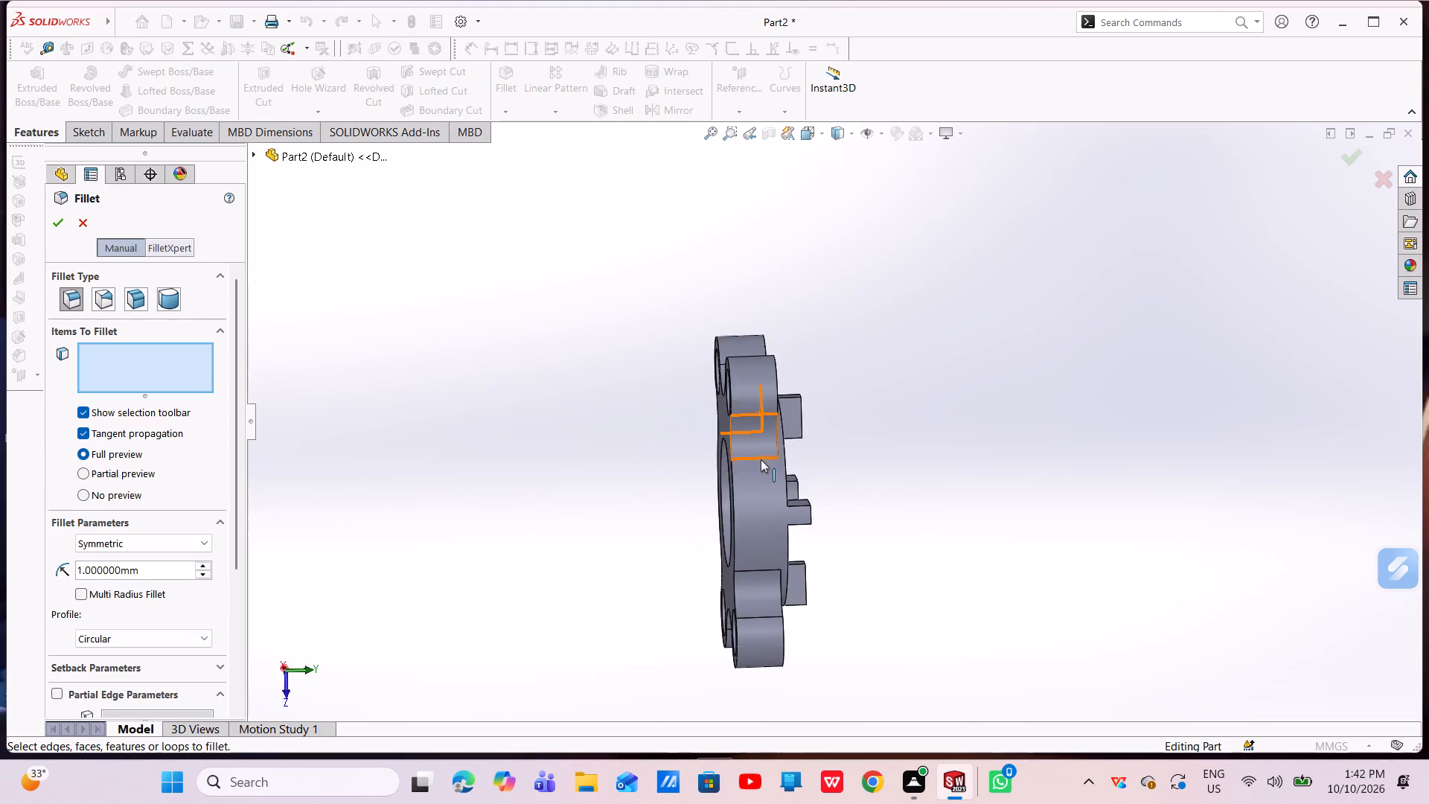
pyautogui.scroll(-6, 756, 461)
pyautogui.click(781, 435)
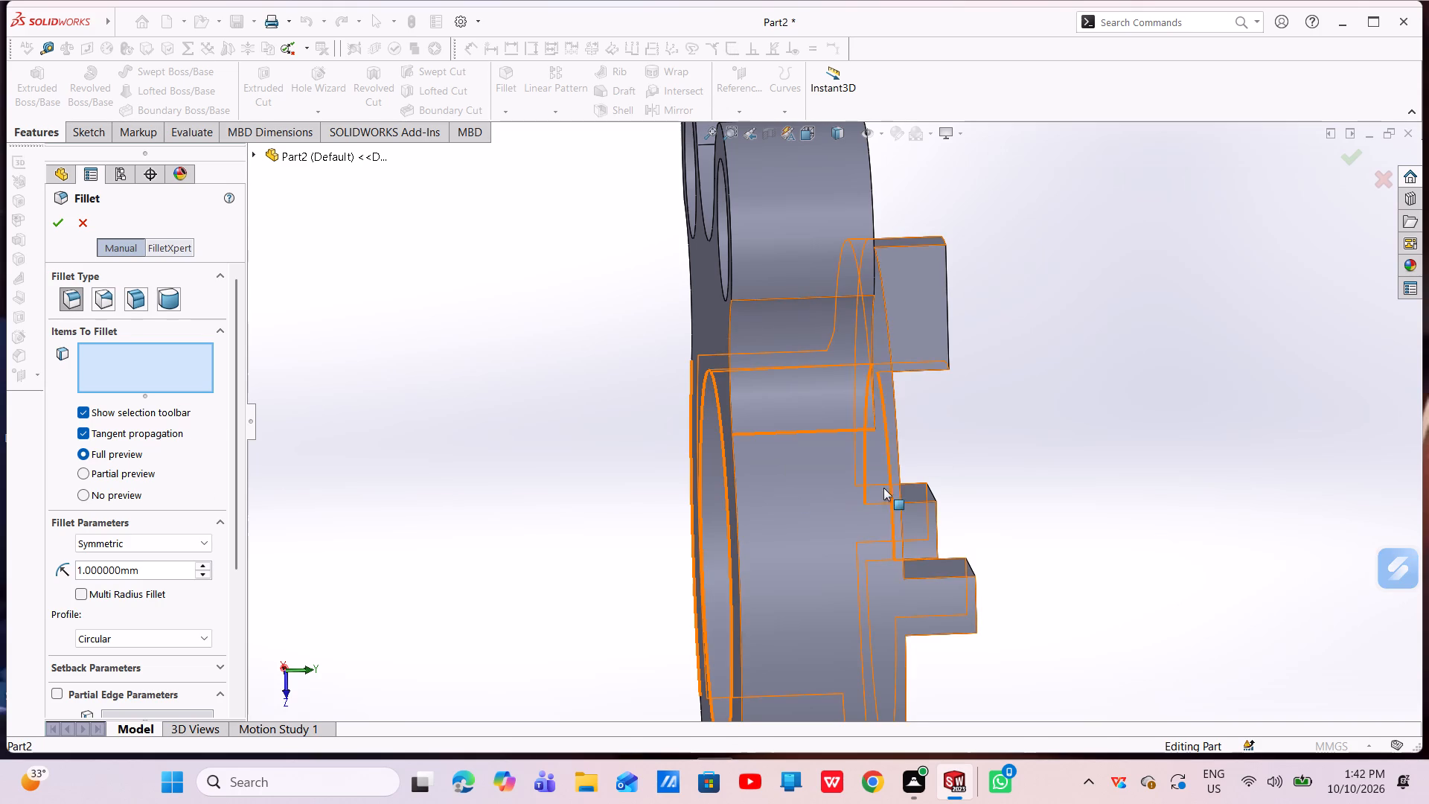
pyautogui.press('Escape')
# Fillet the front edge of the concave face beside the upper-left lobe, plus its 27 virtual right face edges, with a 1 mm radius.
pyautogui.click(496, 71)
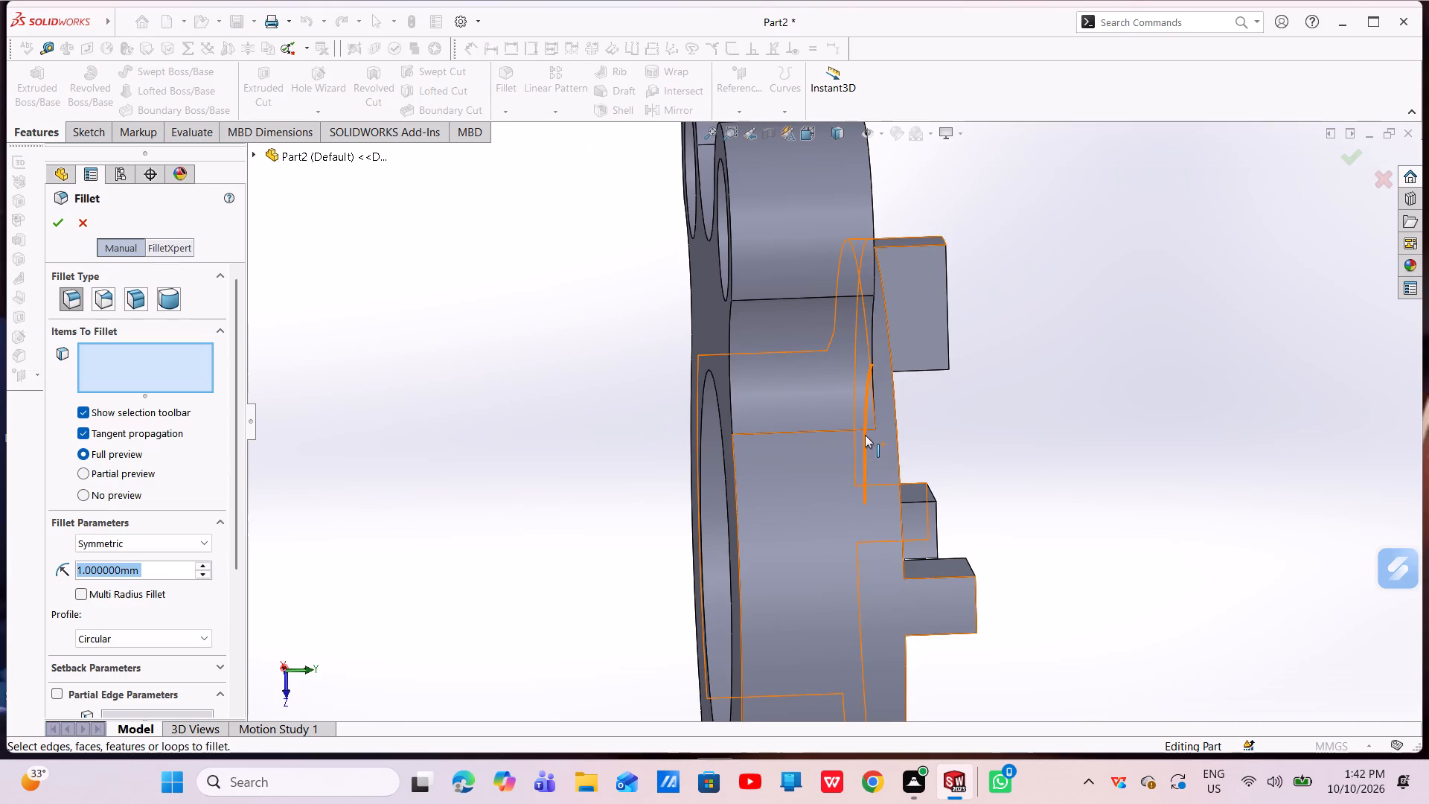
pyautogui.scroll(-5, 863, 441)
pyautogui.moveTo(861, 432); pyautogui.dragTo(781, 435, button='middle')
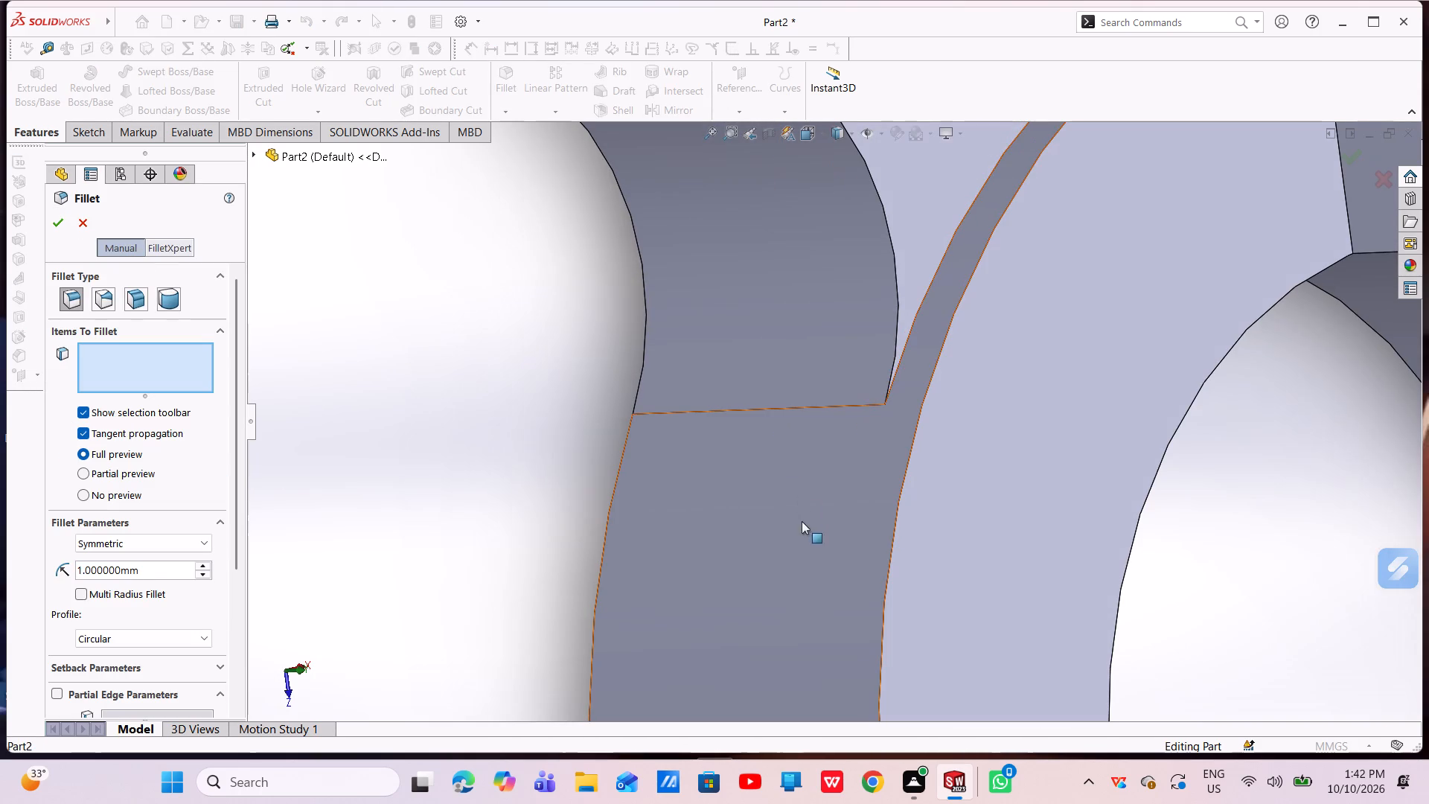
pyautogui.click(873, 406)
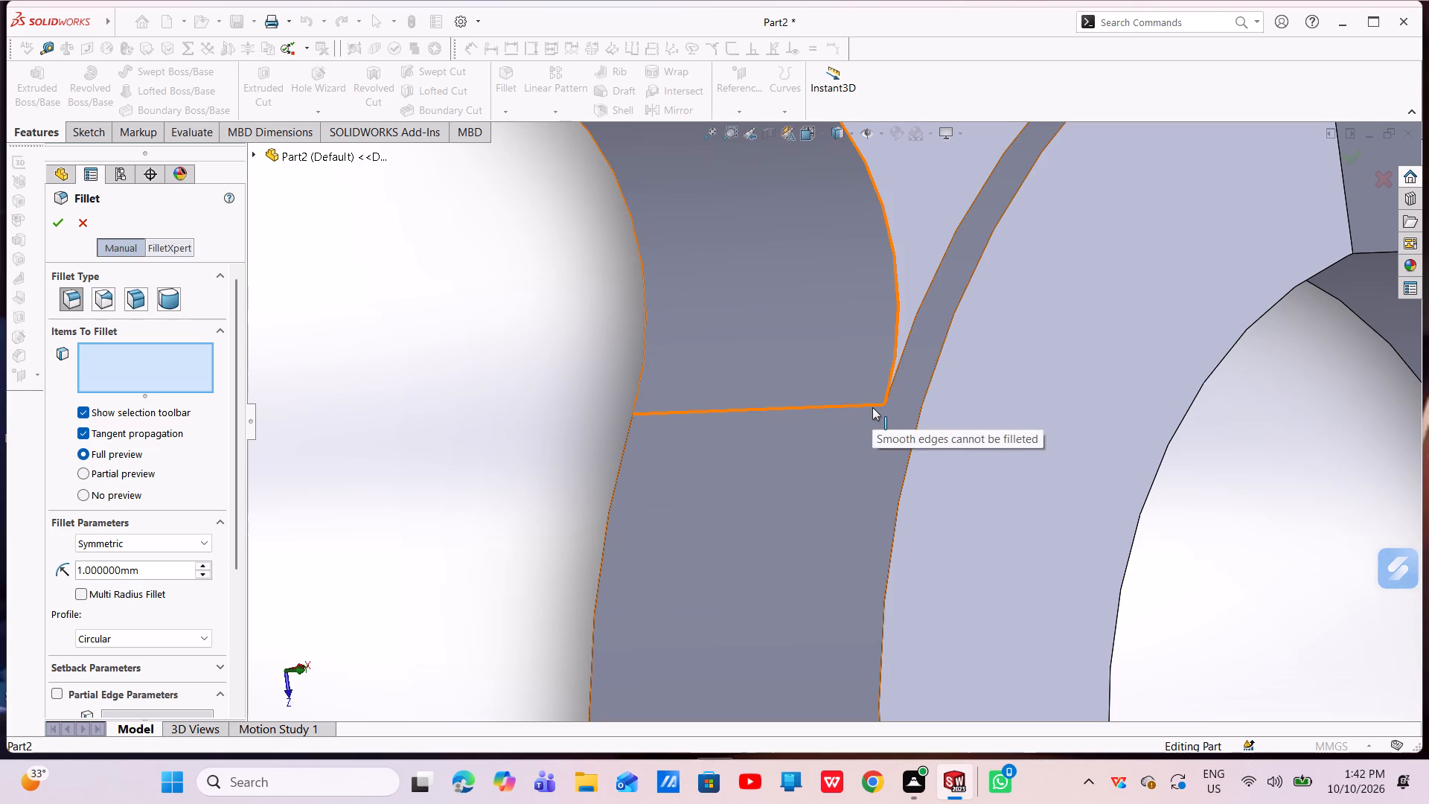
pyautogui.click(820, 408)
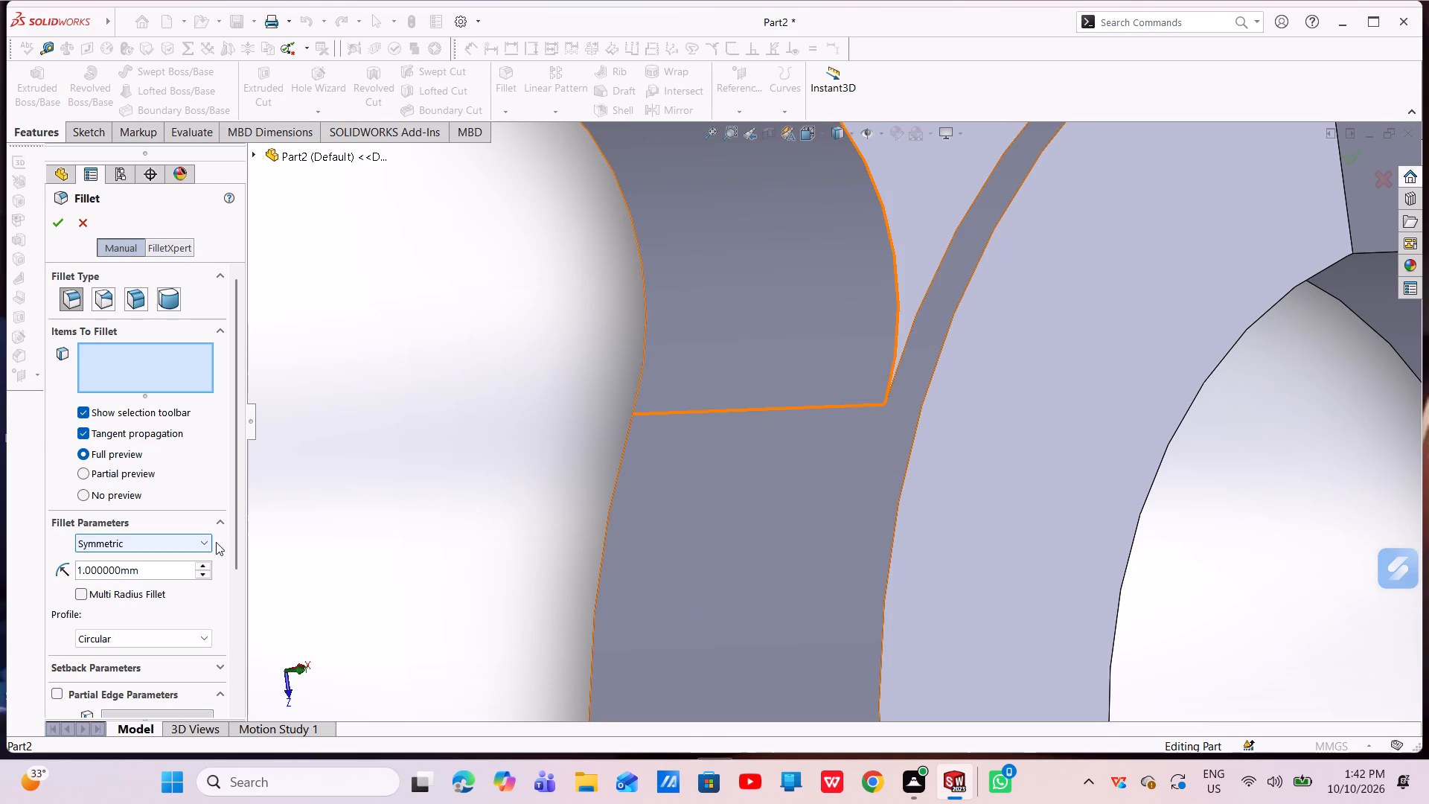
pyautogui.scroll(3, 218, 540)
pyautogui.scroll(4, 653, 479)
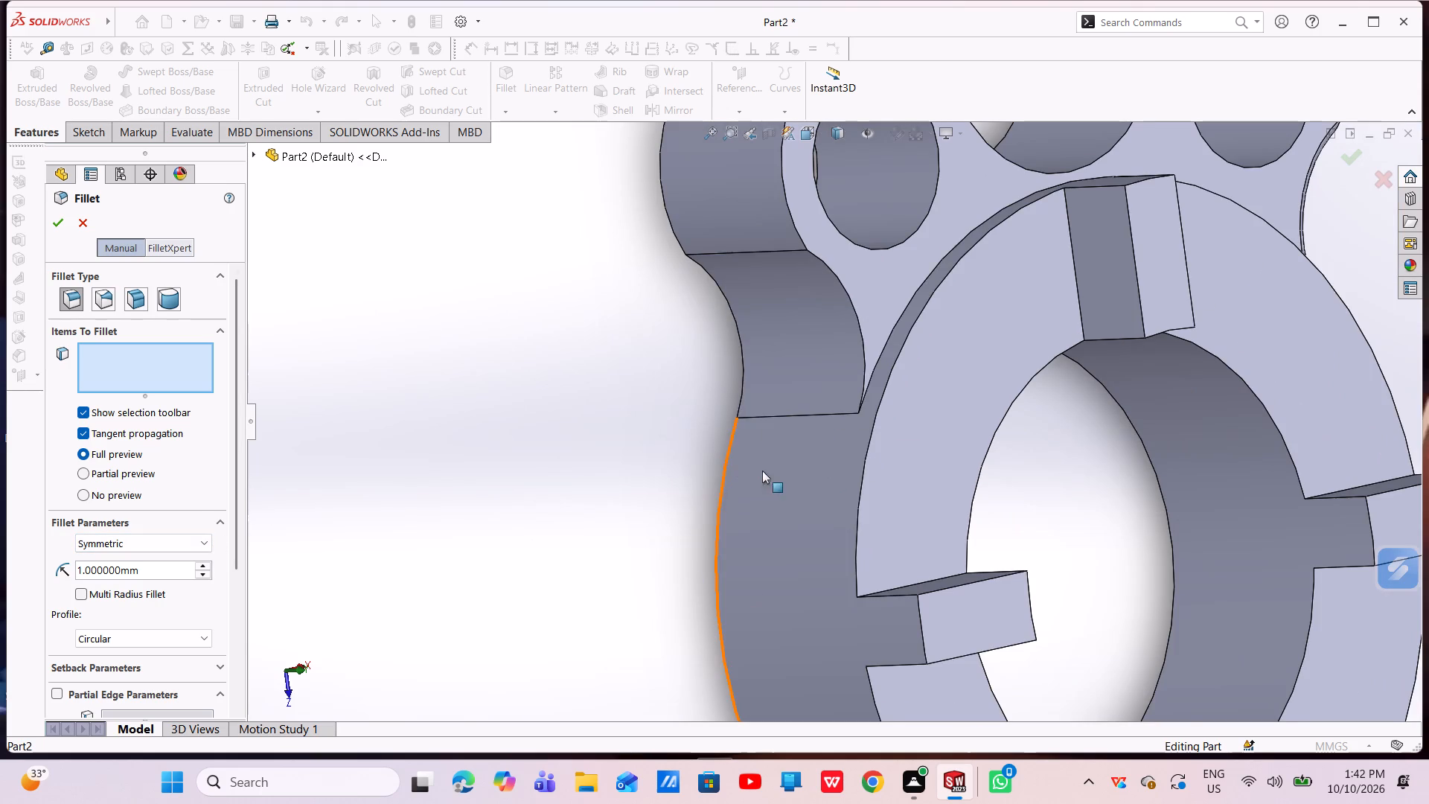
pyautogui.scroll(5, 834, 485)
pyautogui.scroll(-4, 869, 361)
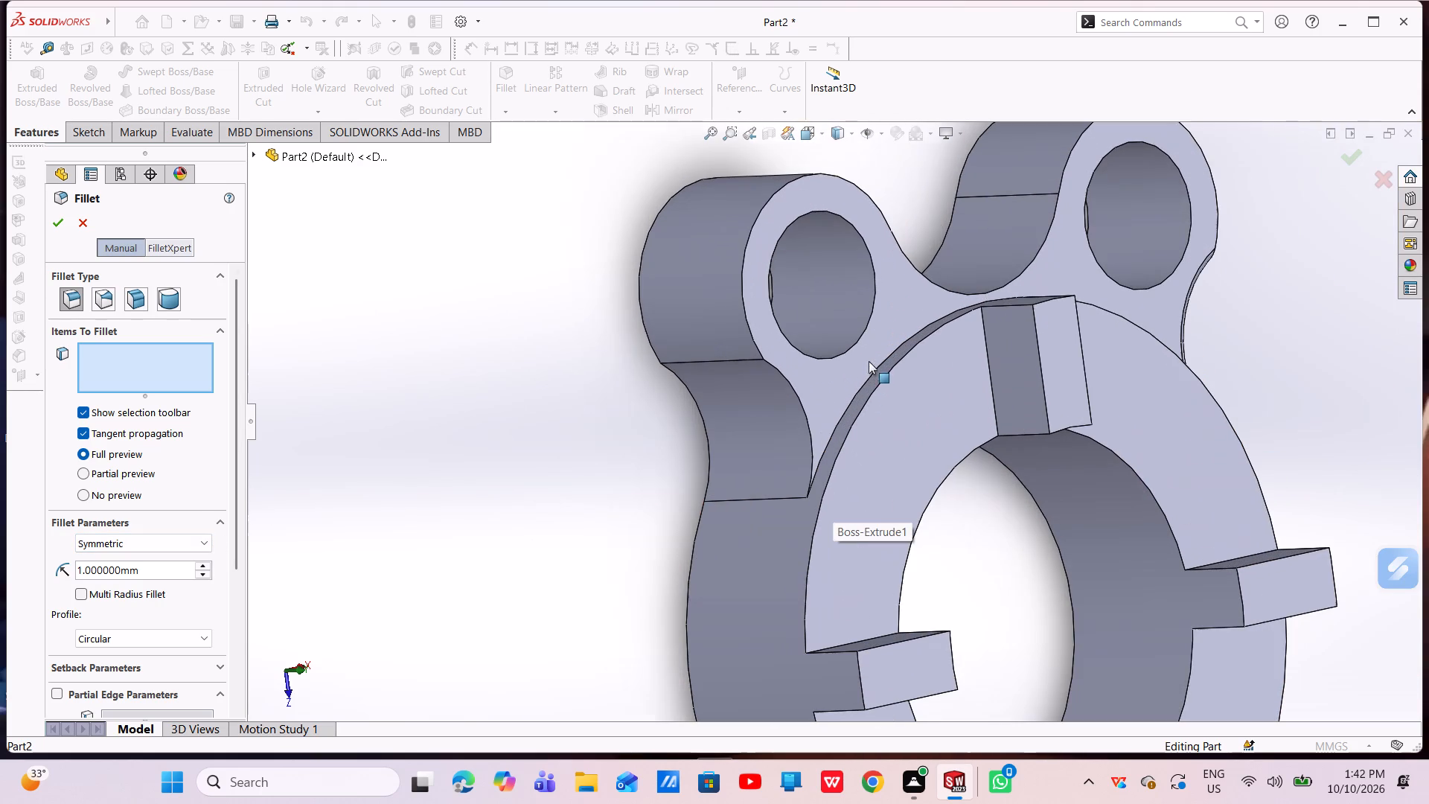
pyautogui.click(808, 492)
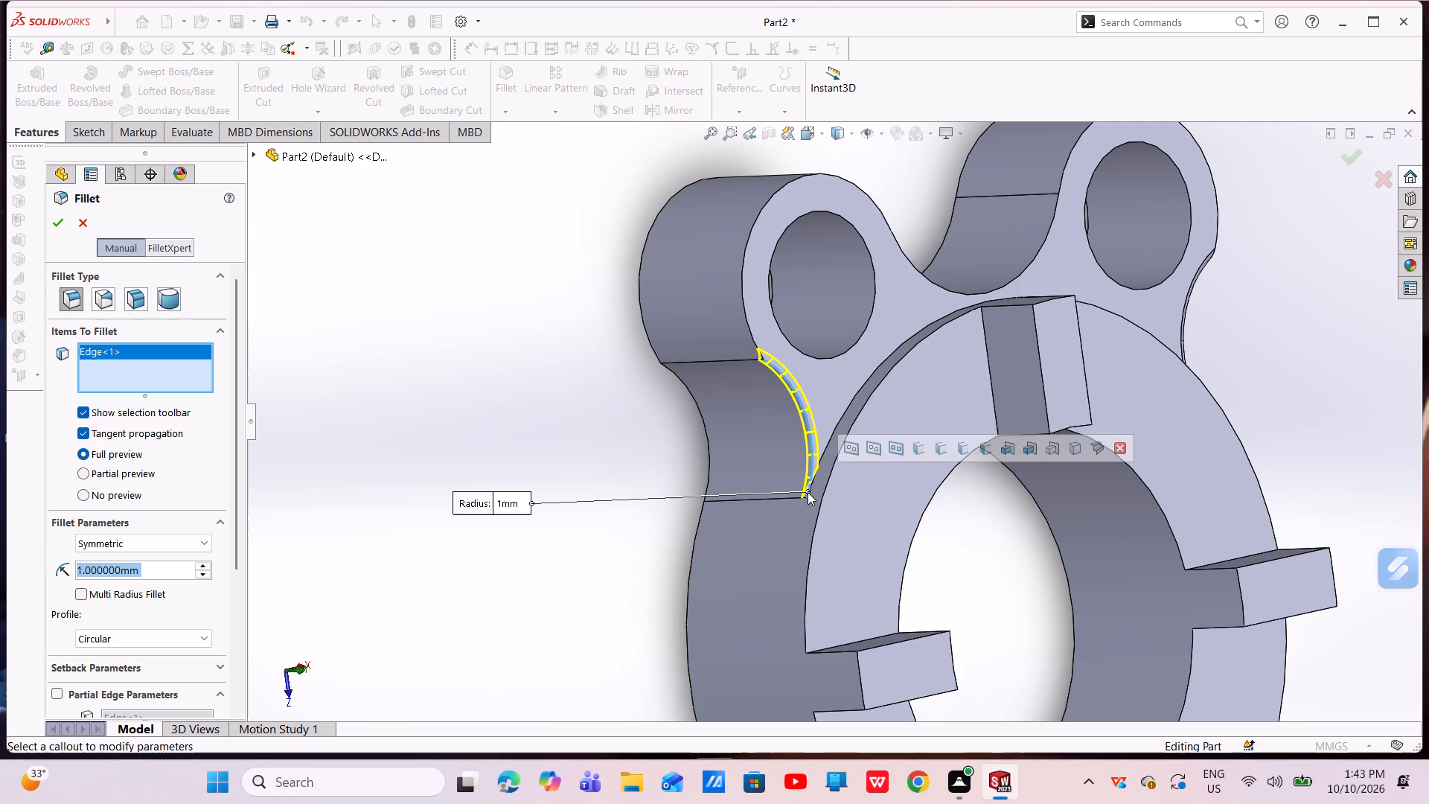
pyautogui.click(895, 453)
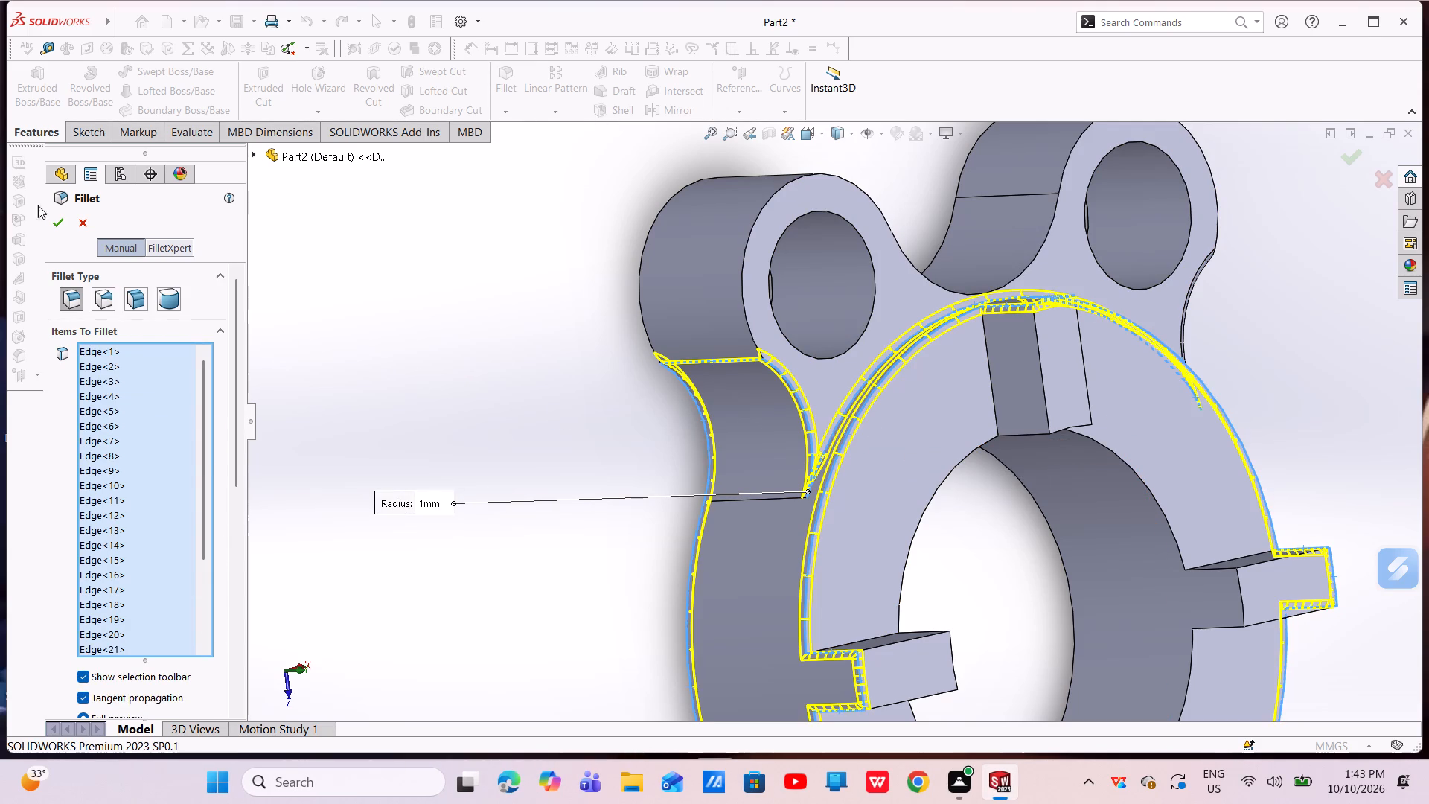
pyautogui.click(57, 226)
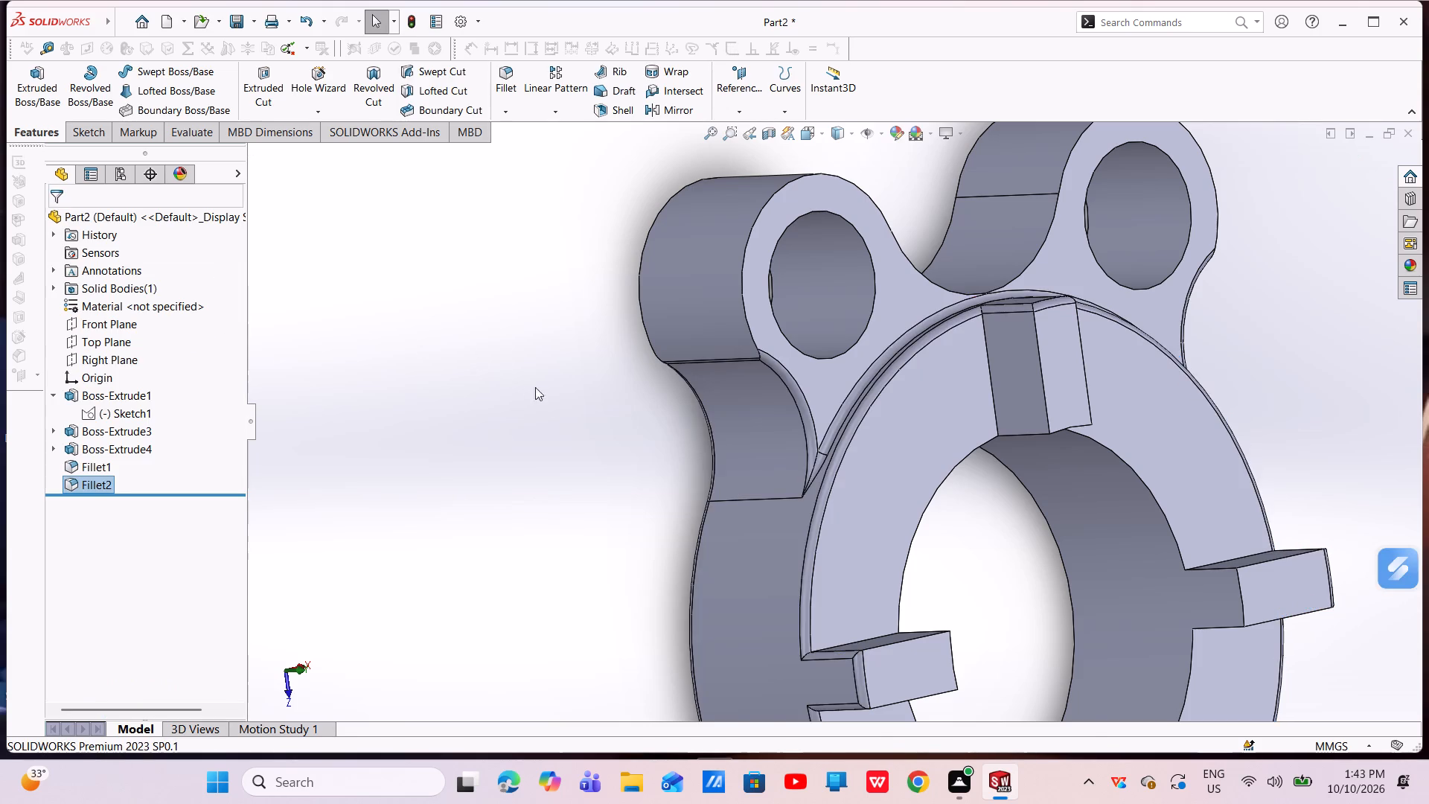
# Examine the filleted edges on the ring, blocks and back side of the flange.
pyautogui.scroll(5, 549, 393)
pyautogui.scroll(2, 811, 491)
pyautogui.scroll(-1, 816, 546)
pyautogui.moveTo(816, 546); pyautogui.dragTo(875, 580, button='middle')
pyautogui.scroll(-1, 872, 578)
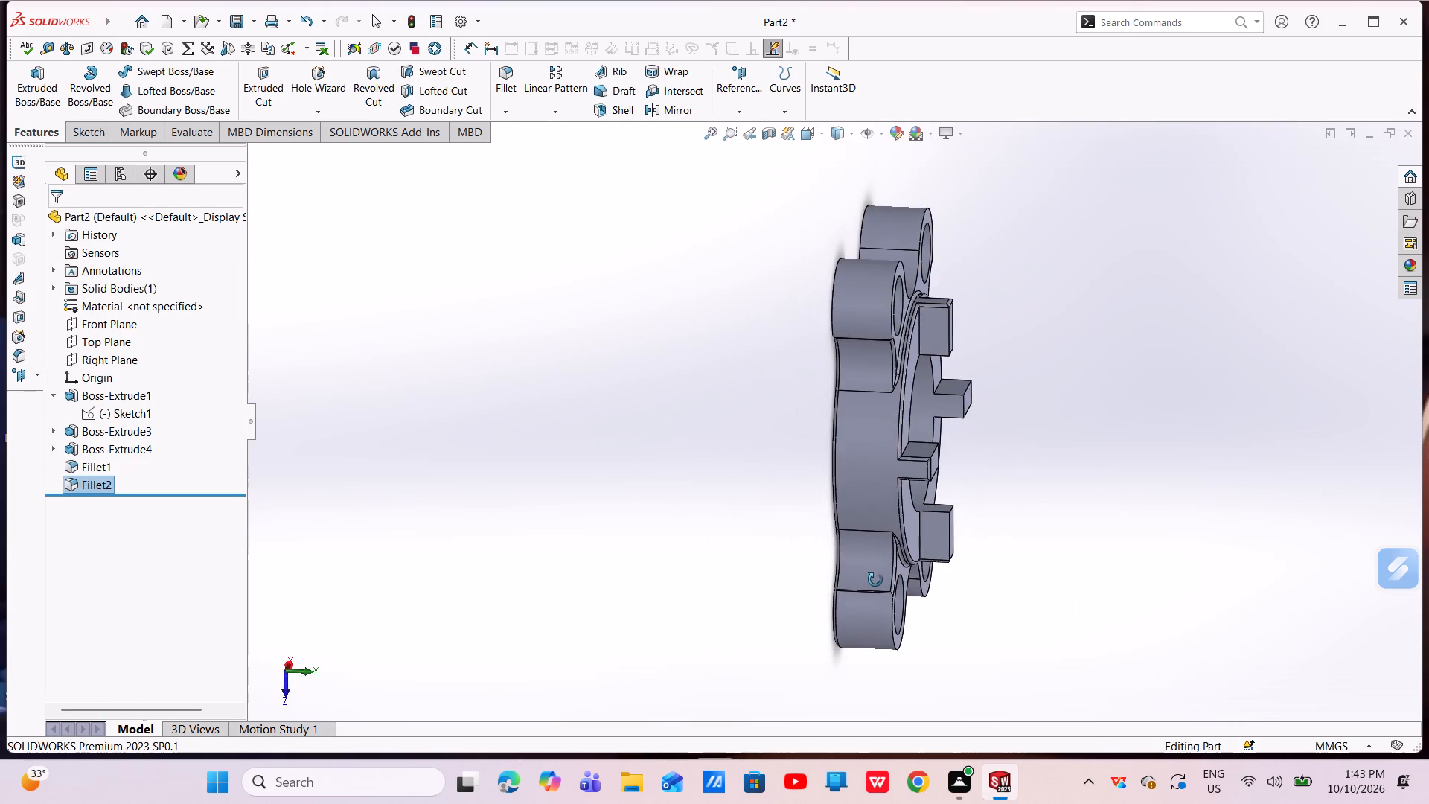
pyautogui.moveTo(875, 580); pyautogui.dragTo(1058, 521, button='middle')
pyautogui.scroll(-6, 1025, 453)
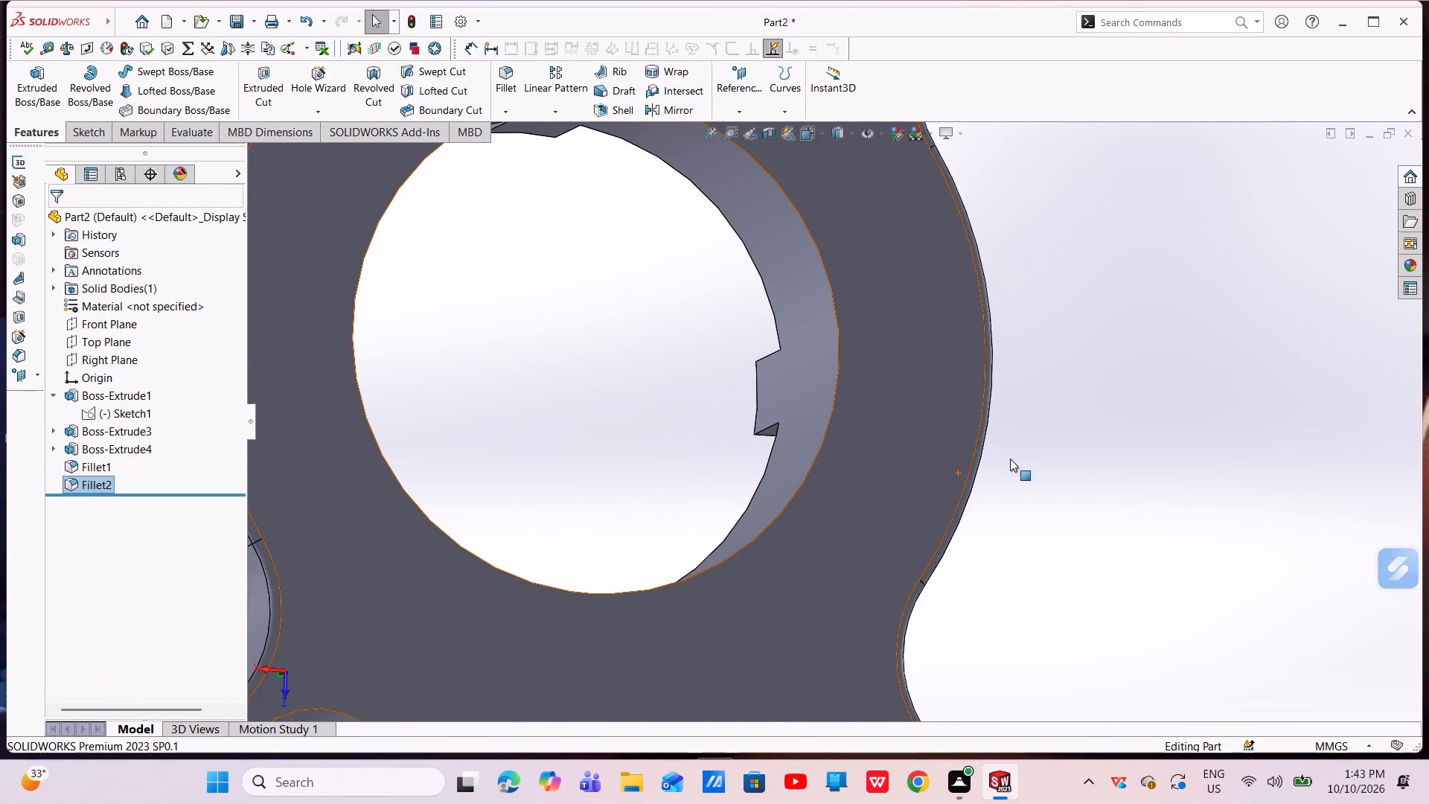
pyautogui.scroll(5, 971, 400)
pyautogui.moveTo(983, 443); pyautogui.dragTo(780, 505, button='middle')
pyautogui.scroll(1, 983, 443)
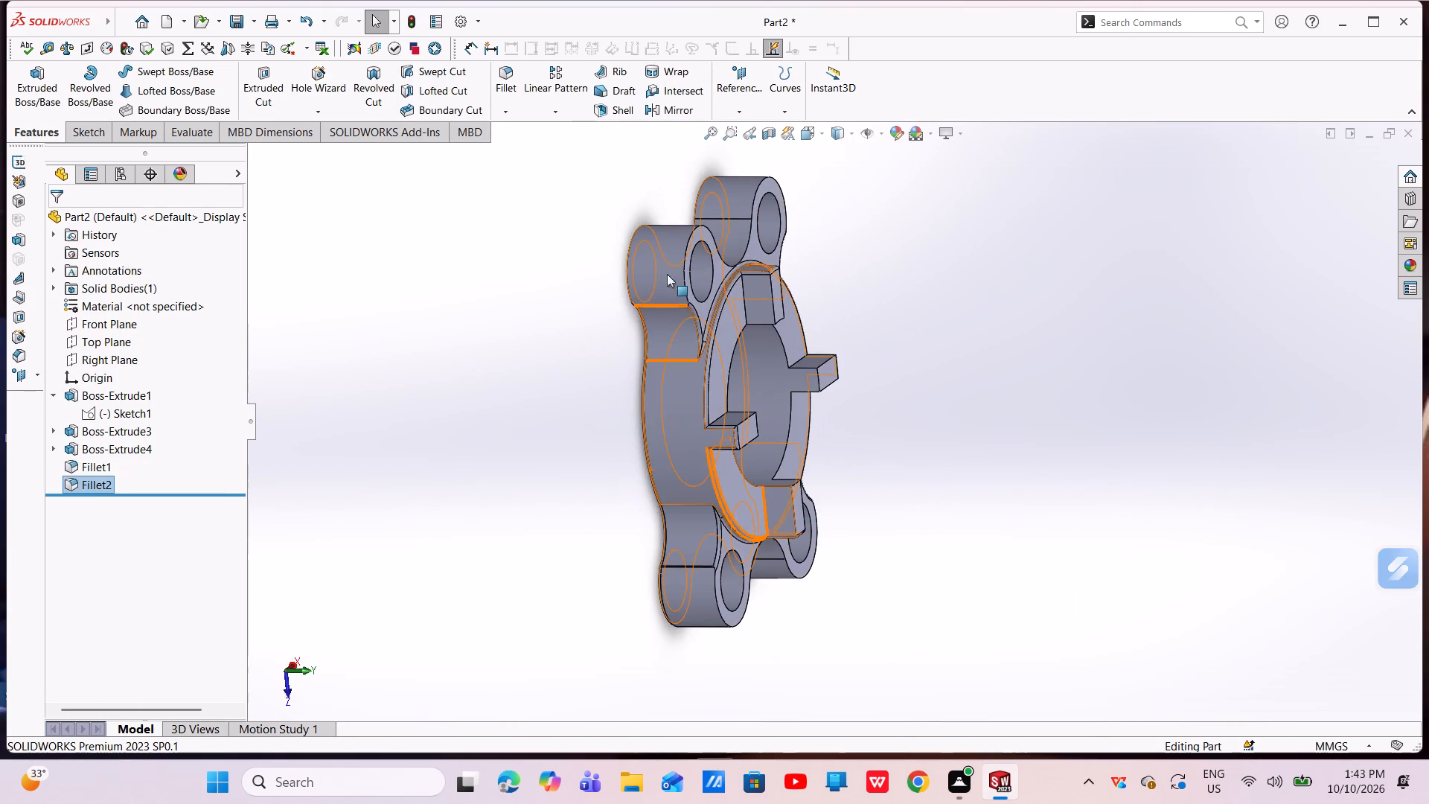
# Fillet the front outline of the two upper lobes plus the suggested lobe, hole and bore edges, 18 edges, with a 1 mm radius.
pyautogui.scroll(-6, 688, 258)
pyautogui.moveTo(703, 325); pyautogui.dragTo(634, 308, button='middle')
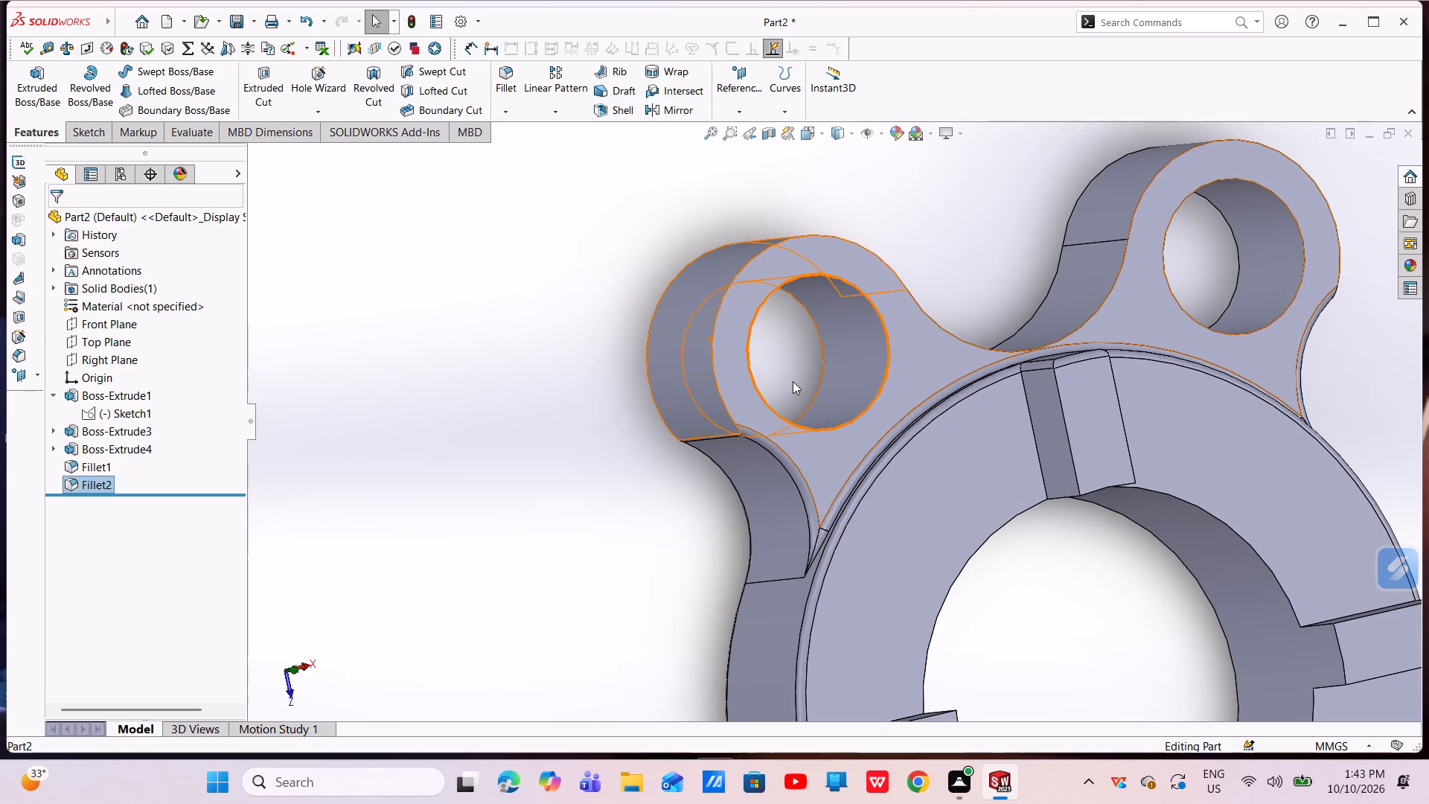
pyautogui.click(505, 69)
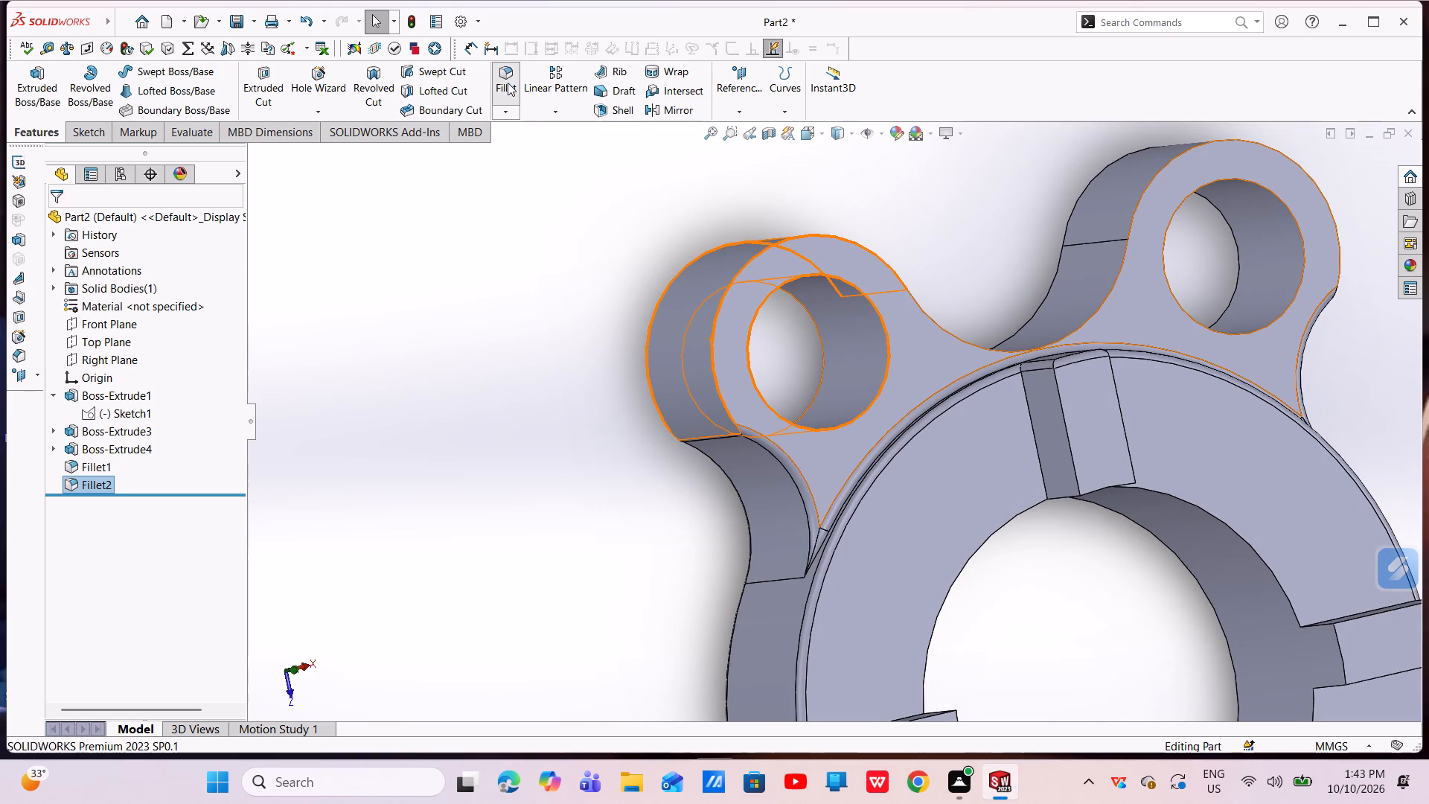
pyautogui.click(733, 279)
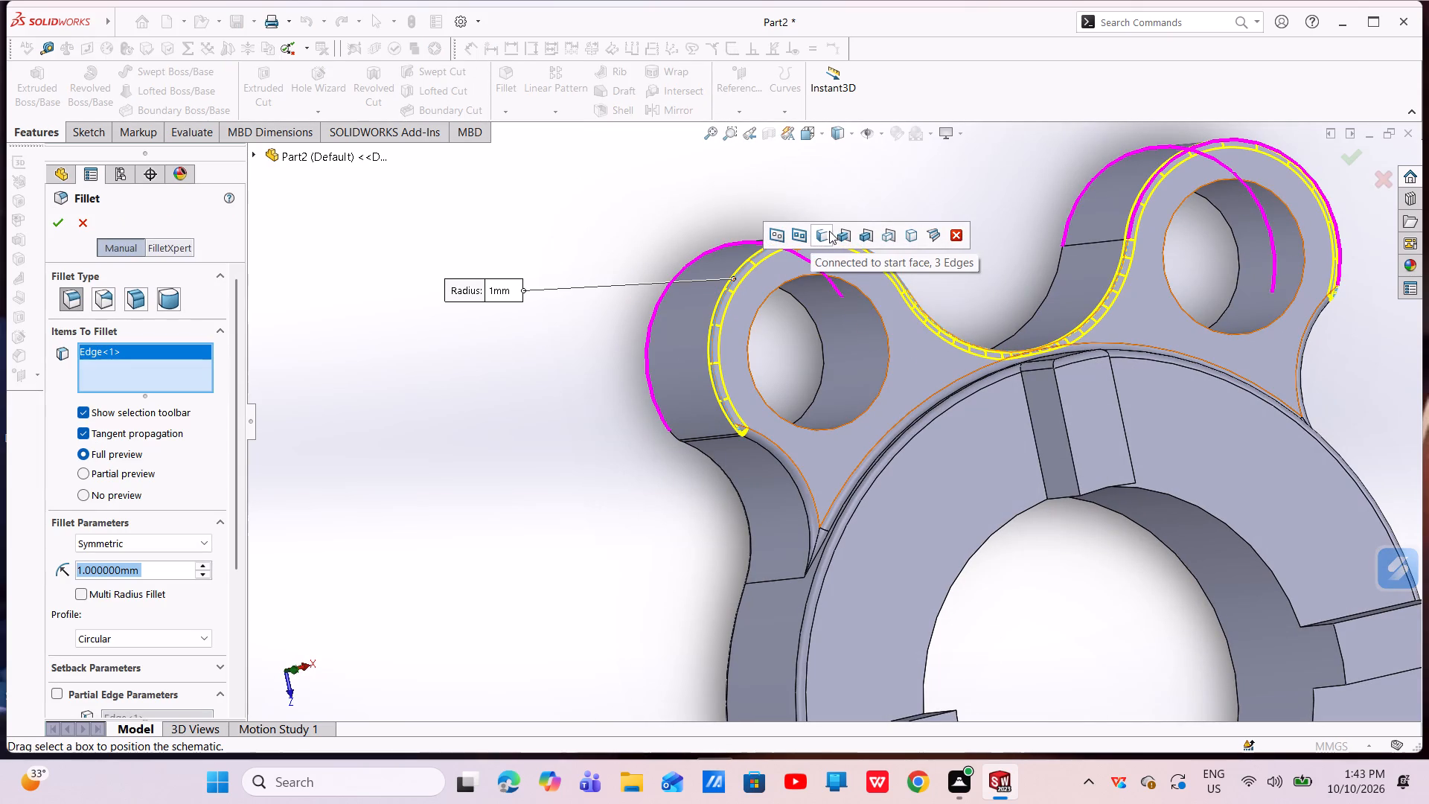
pyautogui.click(848, 229)
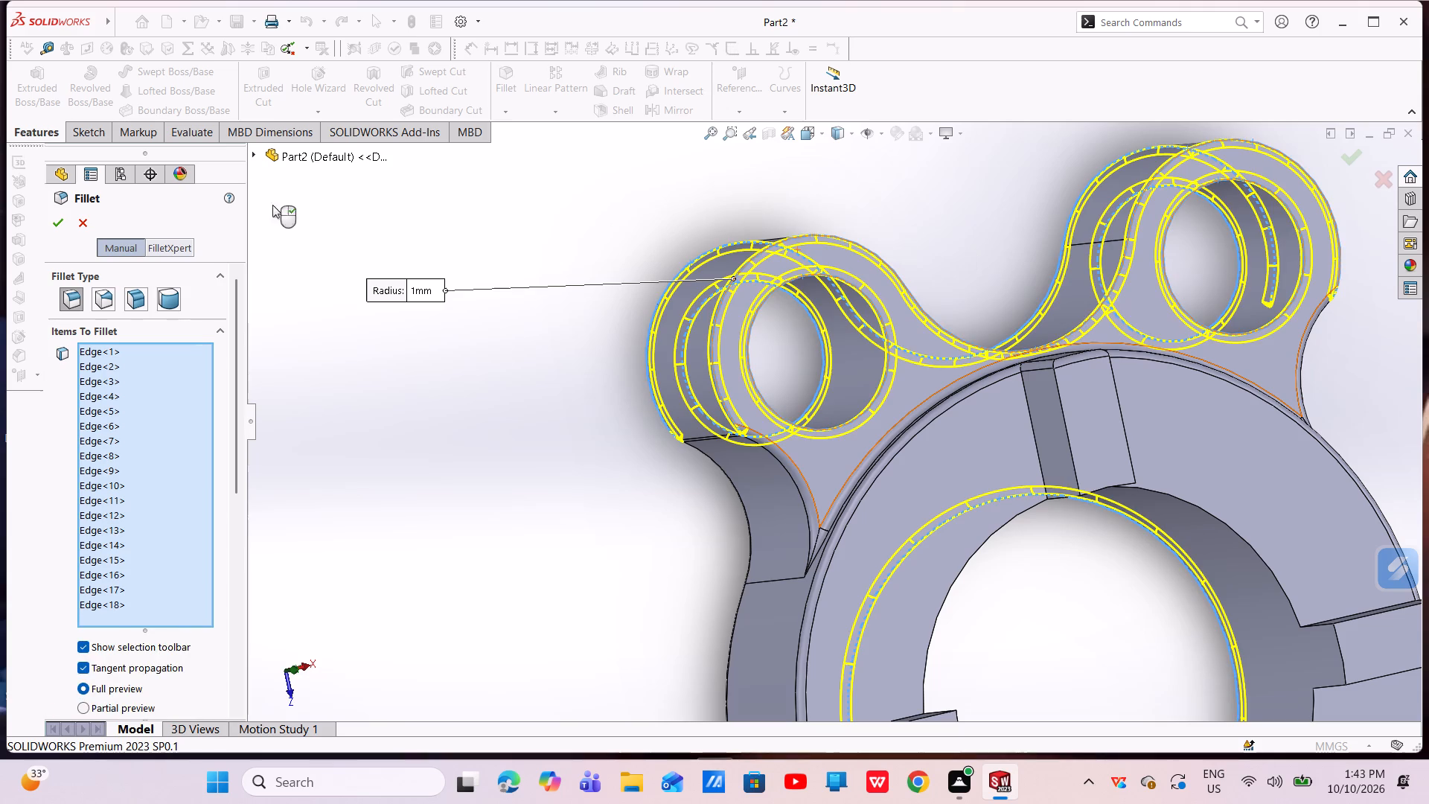
pyautogui.click(58, 223)
# Examine the filleted lobes and holes, the ring's outer edge around the blocks, and the unfilleted inner edges.
pyautogui.scroll(2, 902, 488)
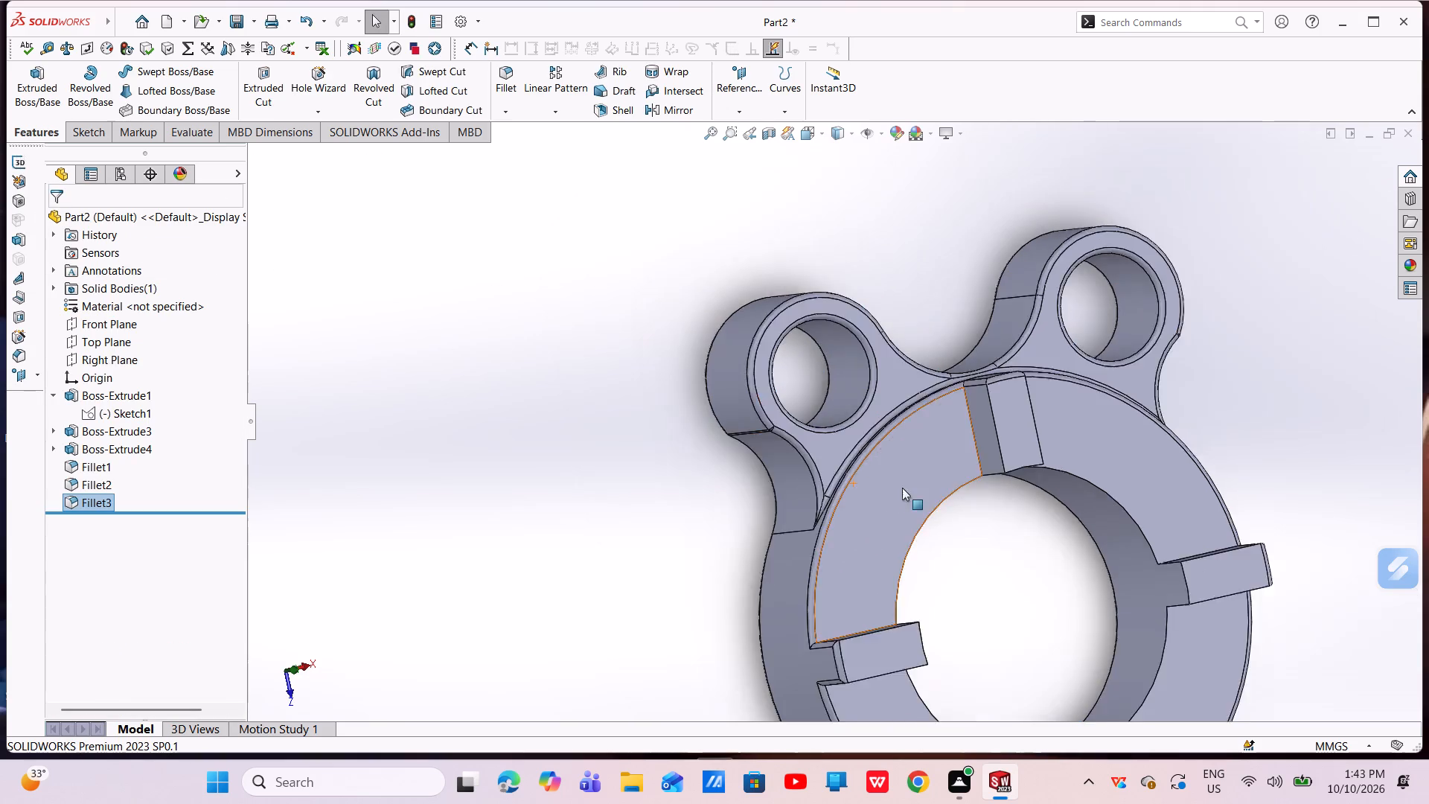
pyautogui.scroll(2, 902, 488)
pyautogui.scroll(3, 999, 473)
pyautogui.scroll(-3, 991, 503)
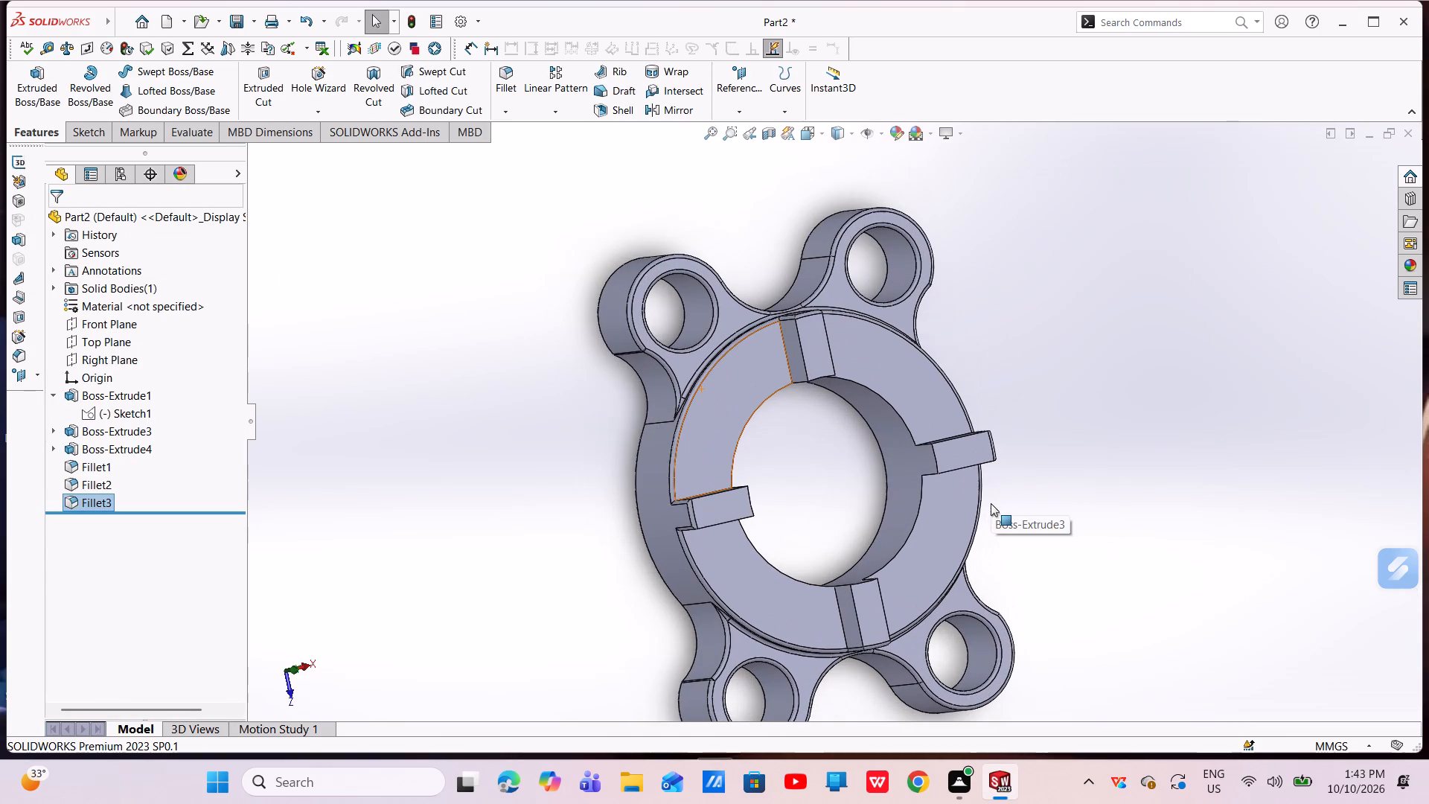
pyautogui.scroll(5, 971, 500)
pyautogui.scroll(-3, 967, 602)
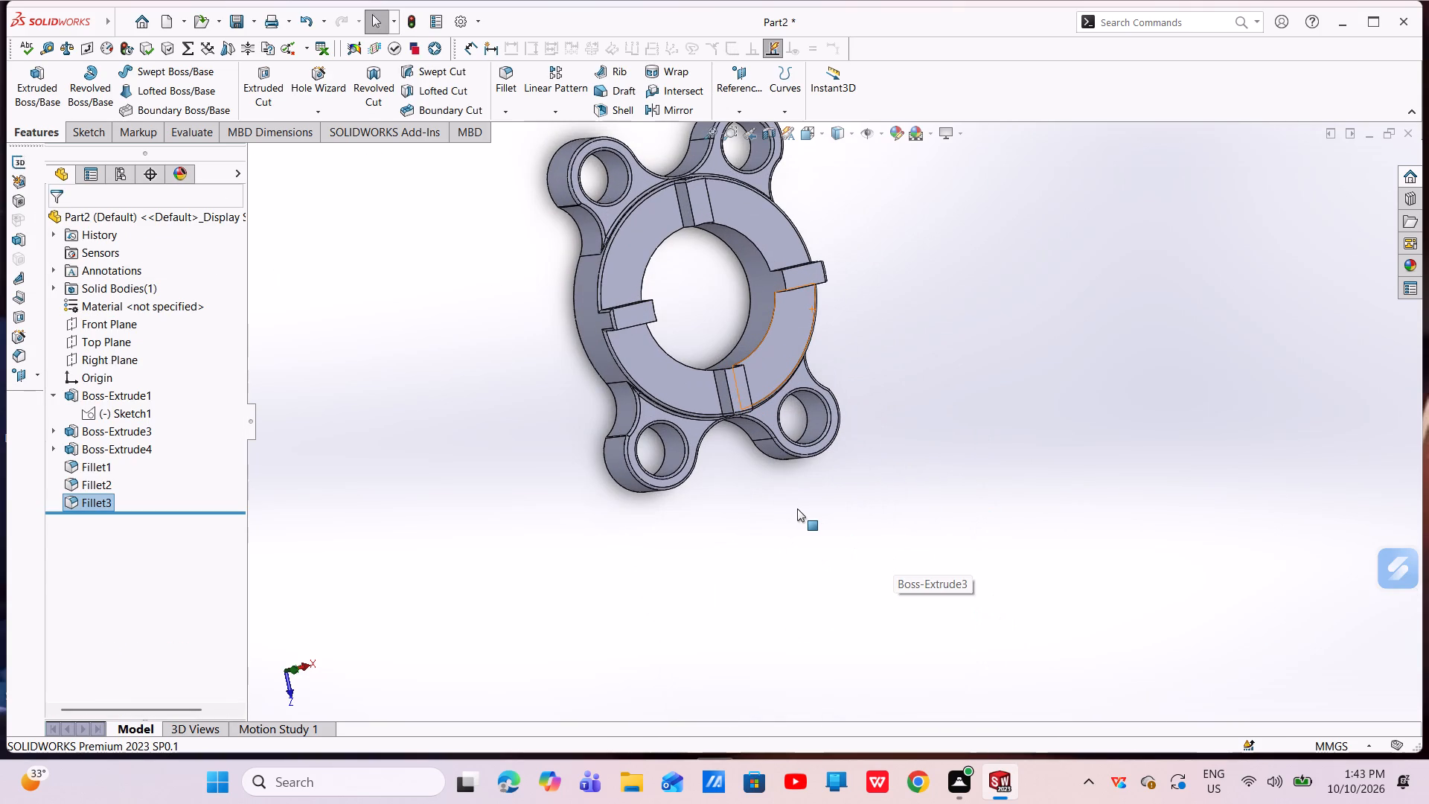
pyautogui.moveTo(797, 508); pyautogui.dragTo(710, 555, button='middle')
pyautogui.scroll(-1, 797, 508)
pyautogui.scroll(1, 740, 431)
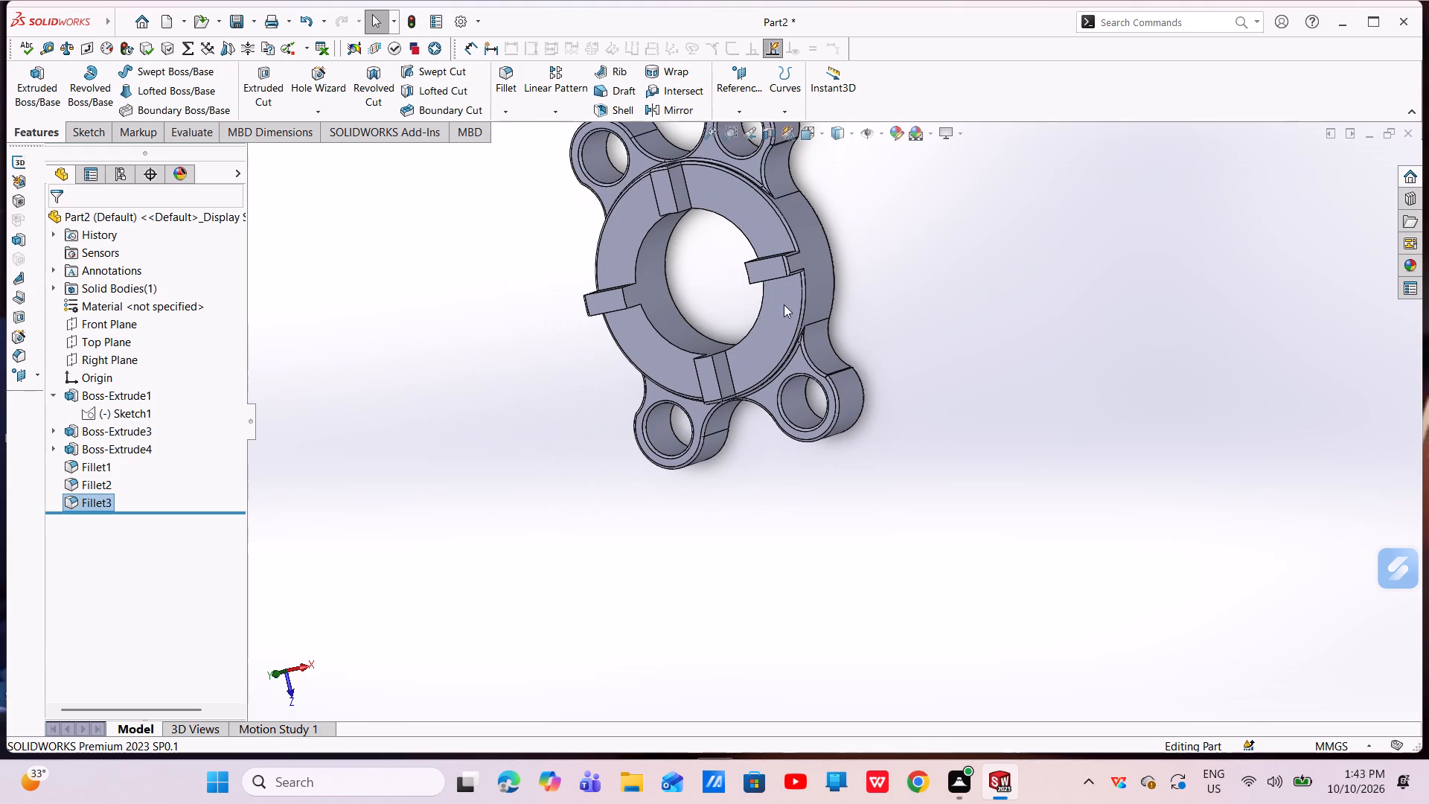
pyautogui.scroll(-7, 804, 264)
pyautogui.scroll(-8, 808, 340)
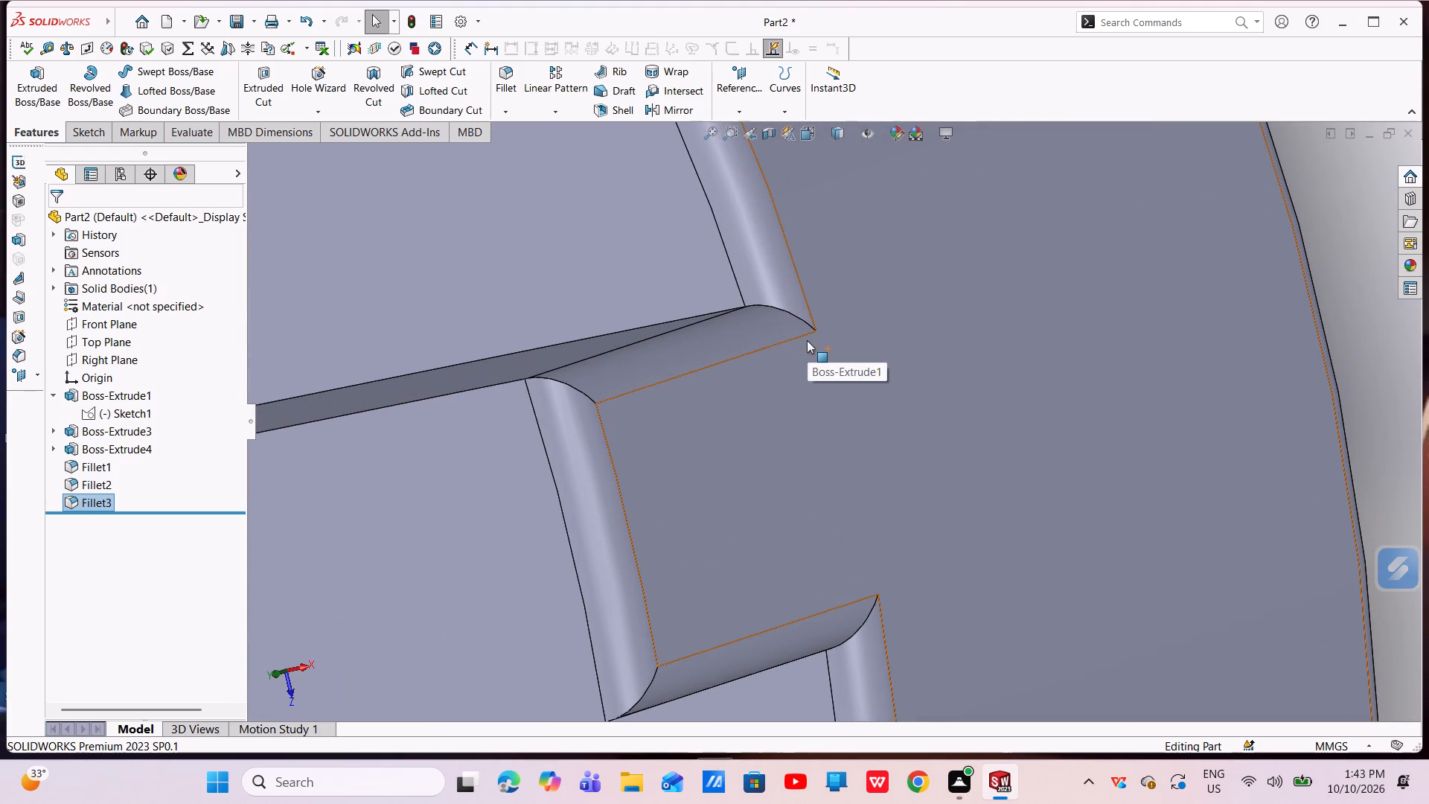
pyautogui.scroll(7, 807, 340)
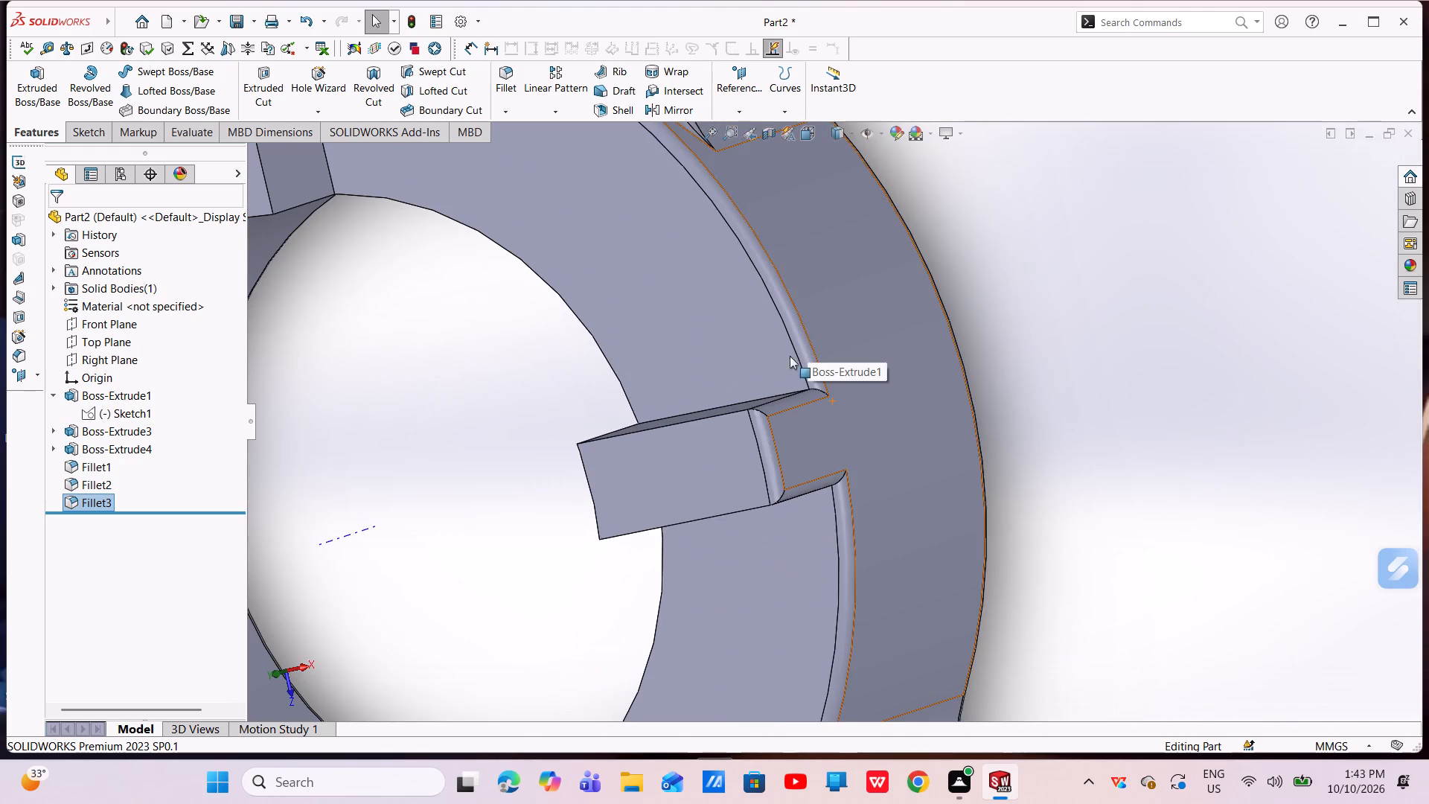
pyautogui.moveTo(764, 381); pyautogui.dragTo(812, 305, button='middle')
pyautogui.scroll(5, 771, 336)
pyautogui.moveTo(671, 377); pyautogui.dragTo(683, 328, button='middle')
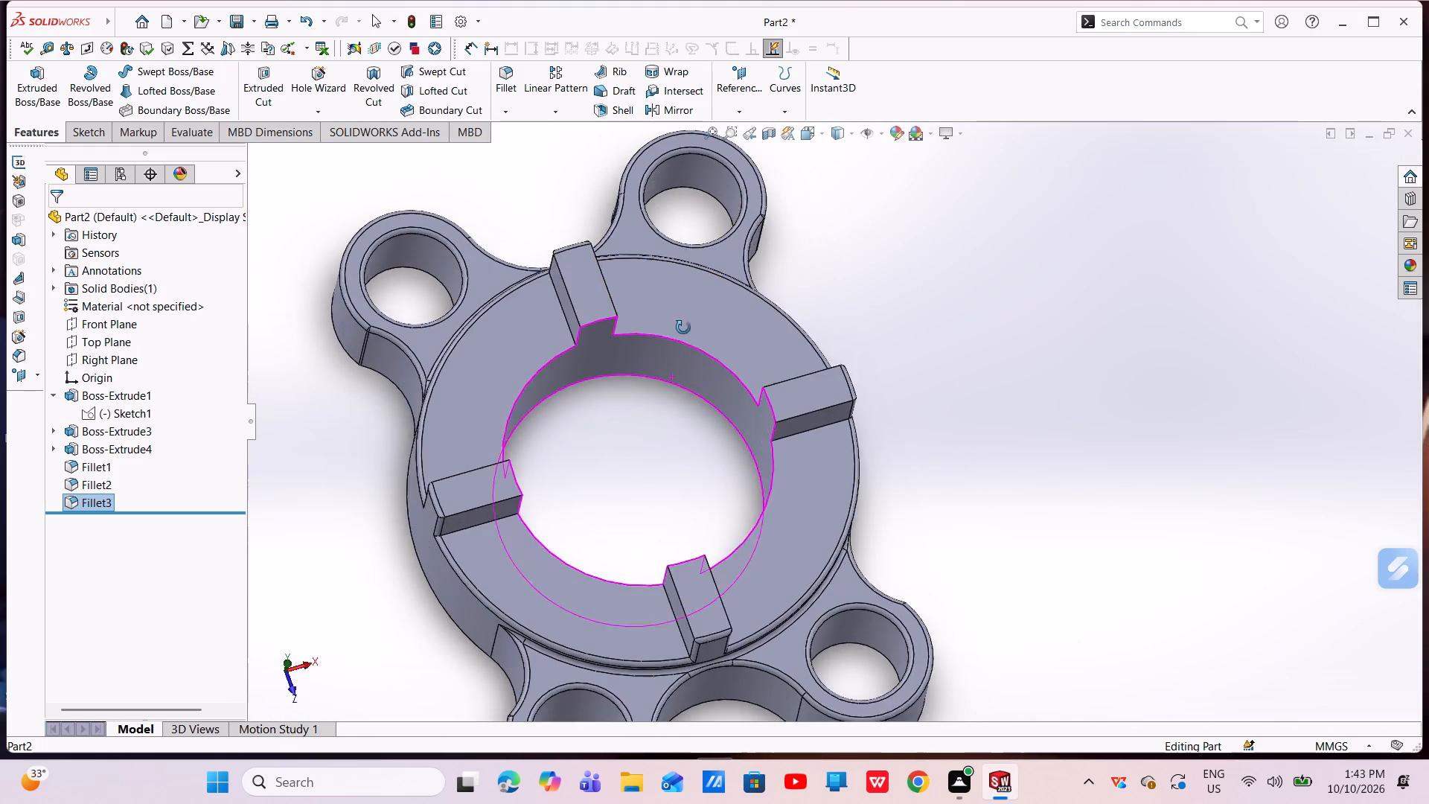
pyautogui.moveTo(683, 328); pyautogui.dragTo(713, 300, button='middle')
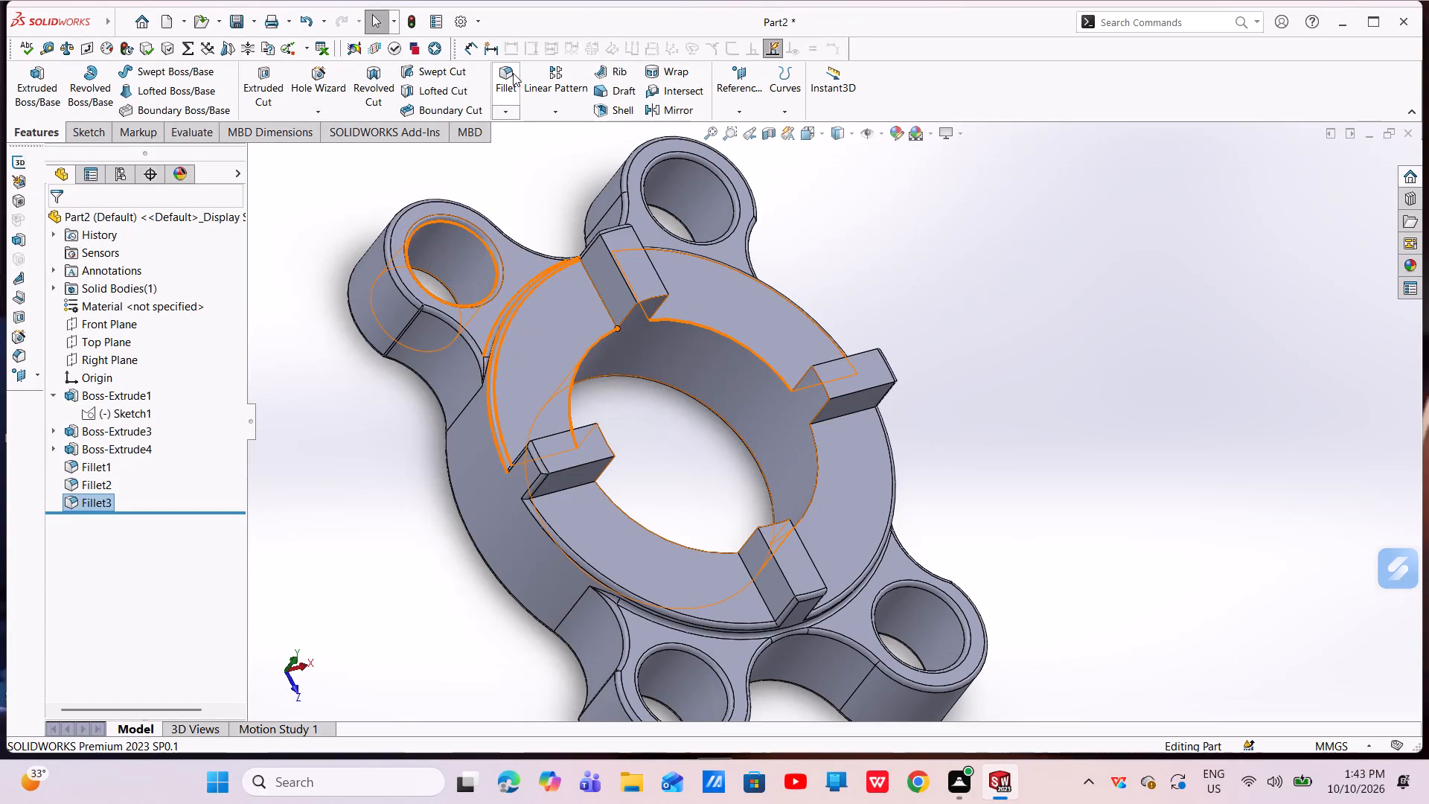
# Start a 1 mm symmetric fillet on the four inner arc edges of the raised ring between the blocks.
pyautogui.click(513, 73)
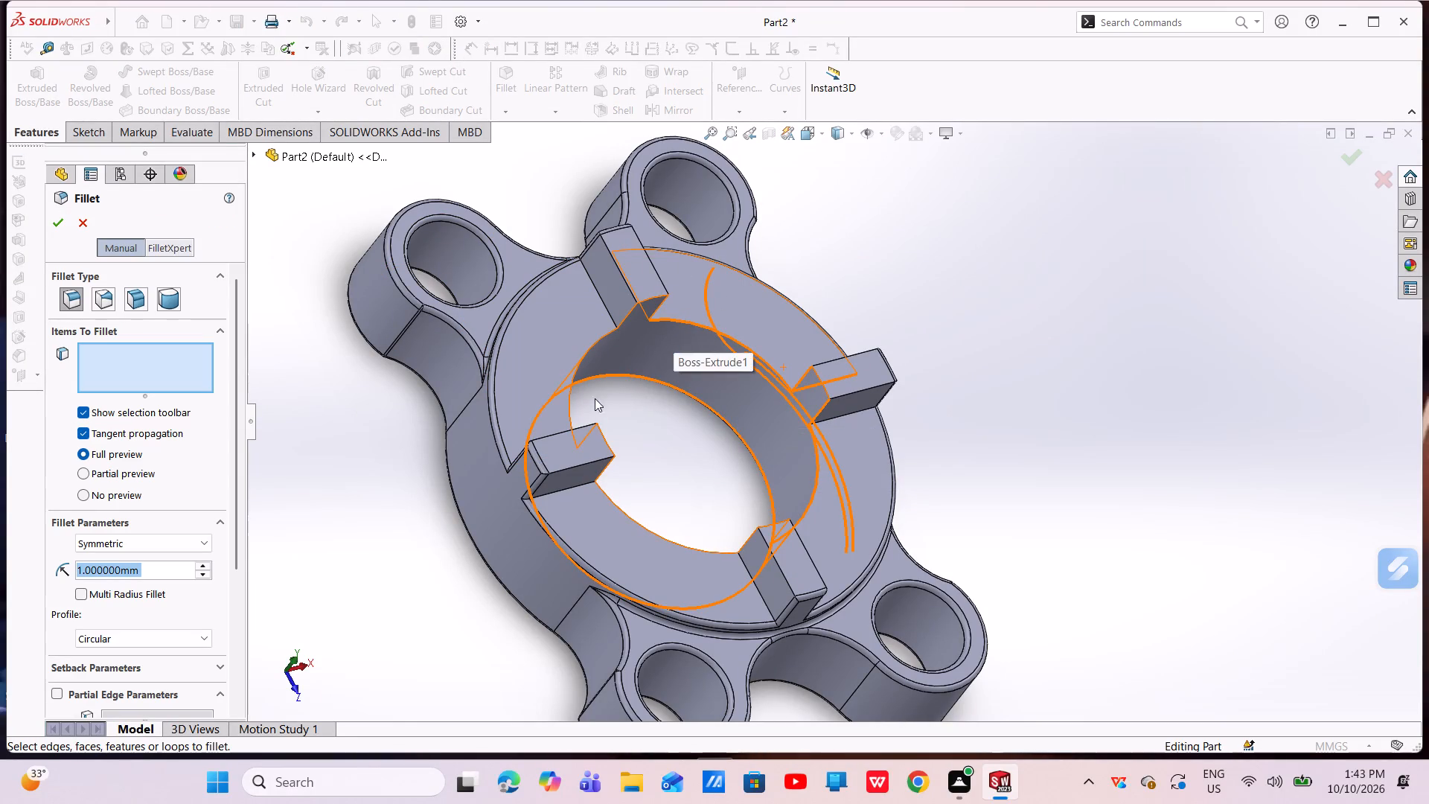
pyautogui.middleClick(1314, 398)
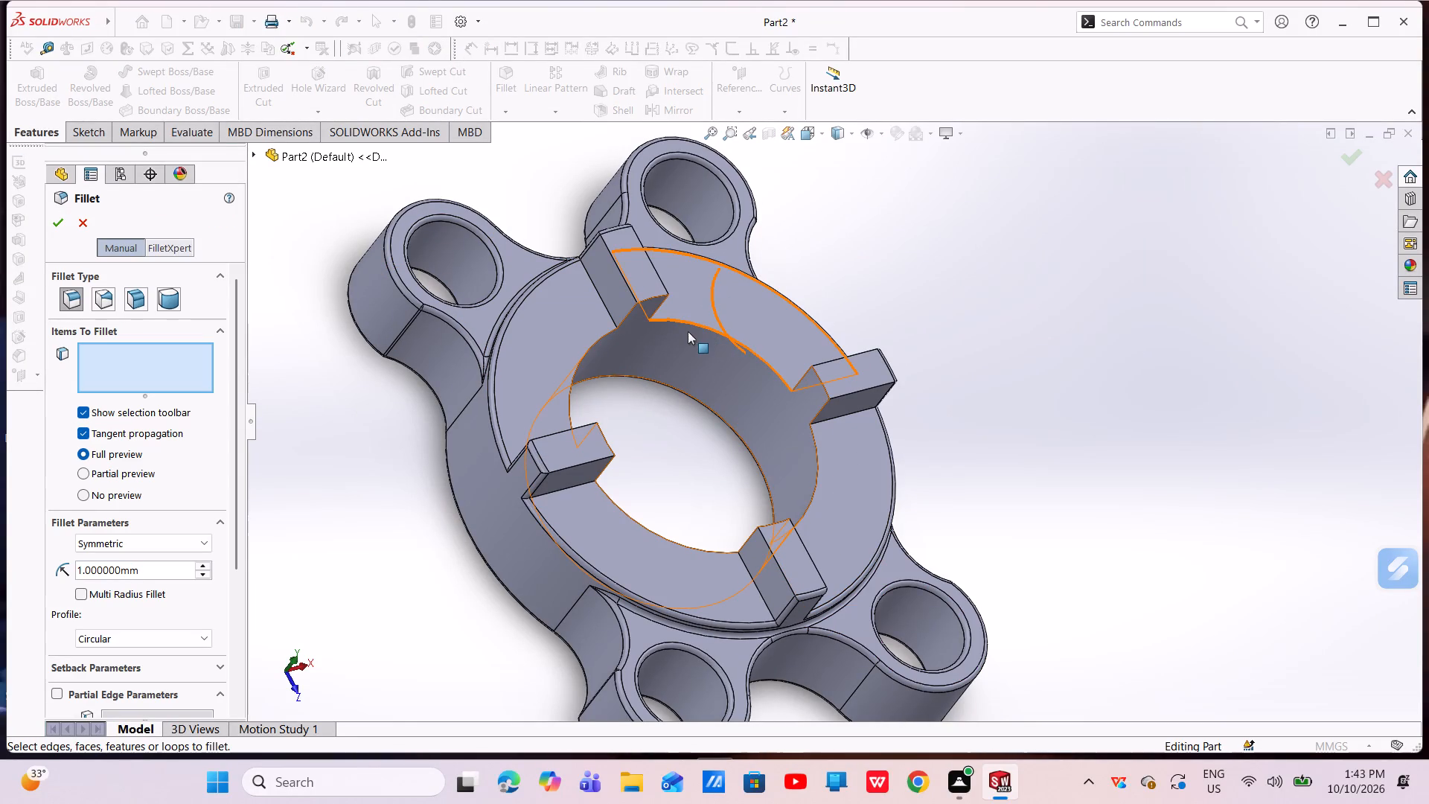
pyautogui.click(691, 325)
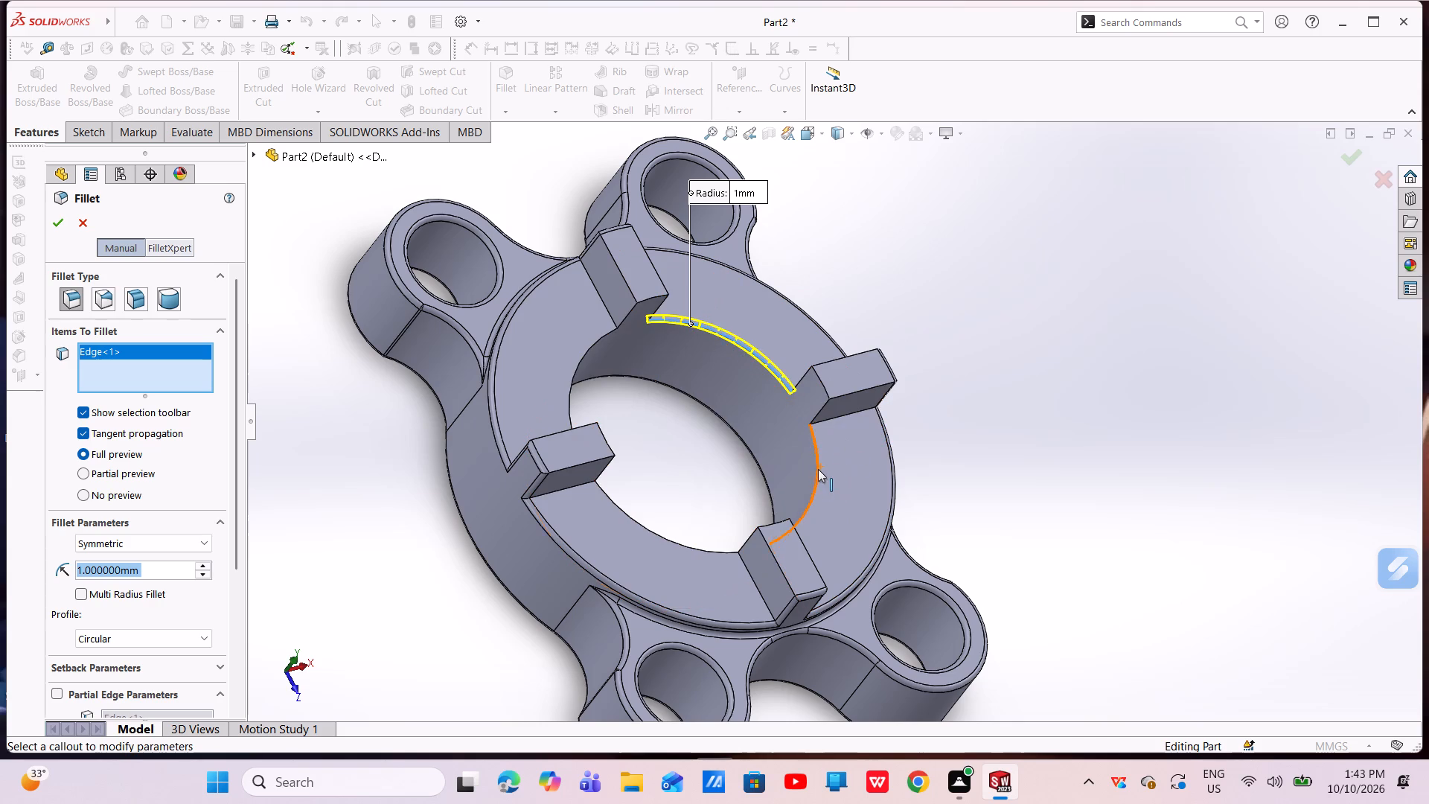
pyautogui.click(816, 468)
pyautogui.moveTo(729, 457); pyautogui.dragTo(711, 479, button='middle')
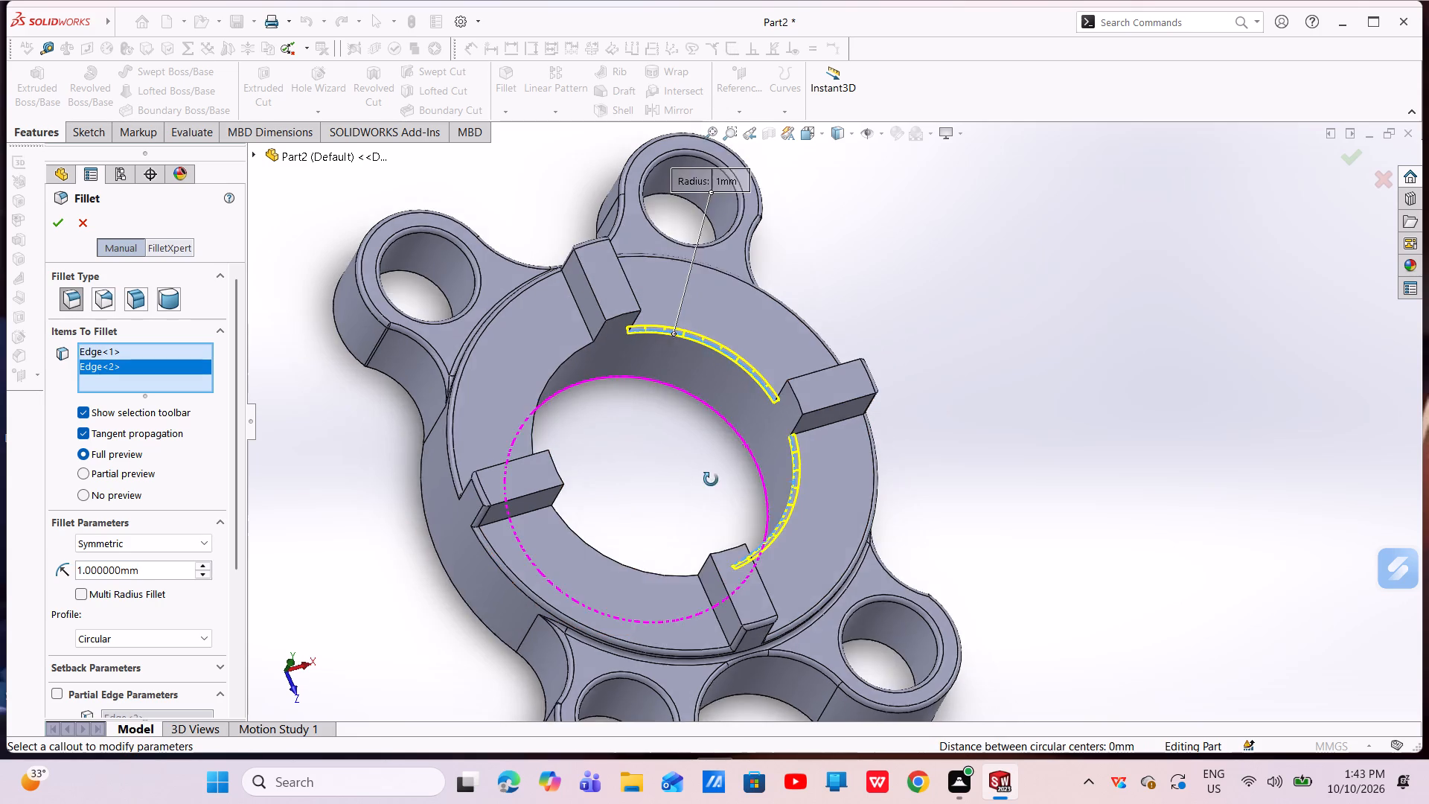
pyautogui.moveTo(711, 479); pyautogui.dragTo(666, 523, button='middle')
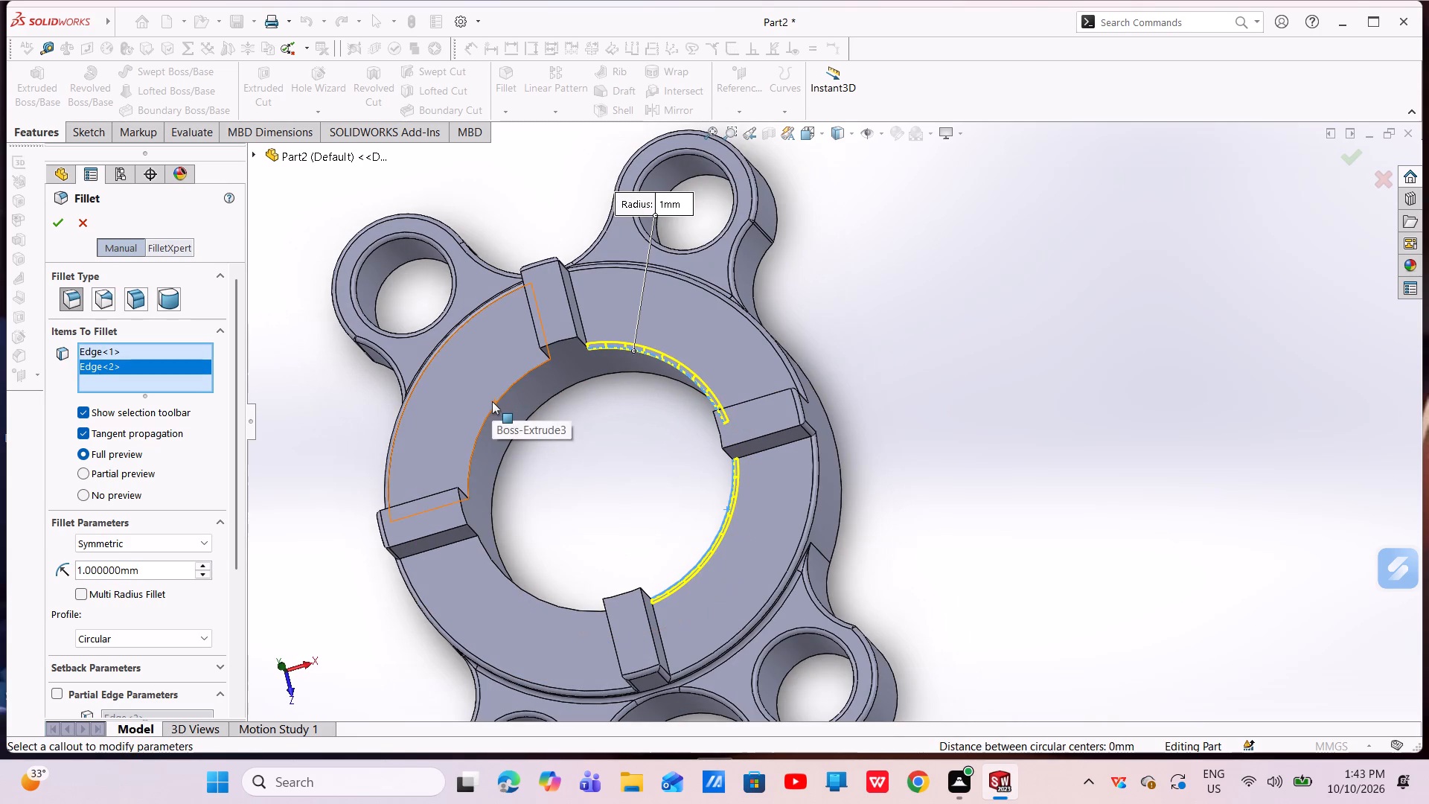
pyautogui.click(491, 407)
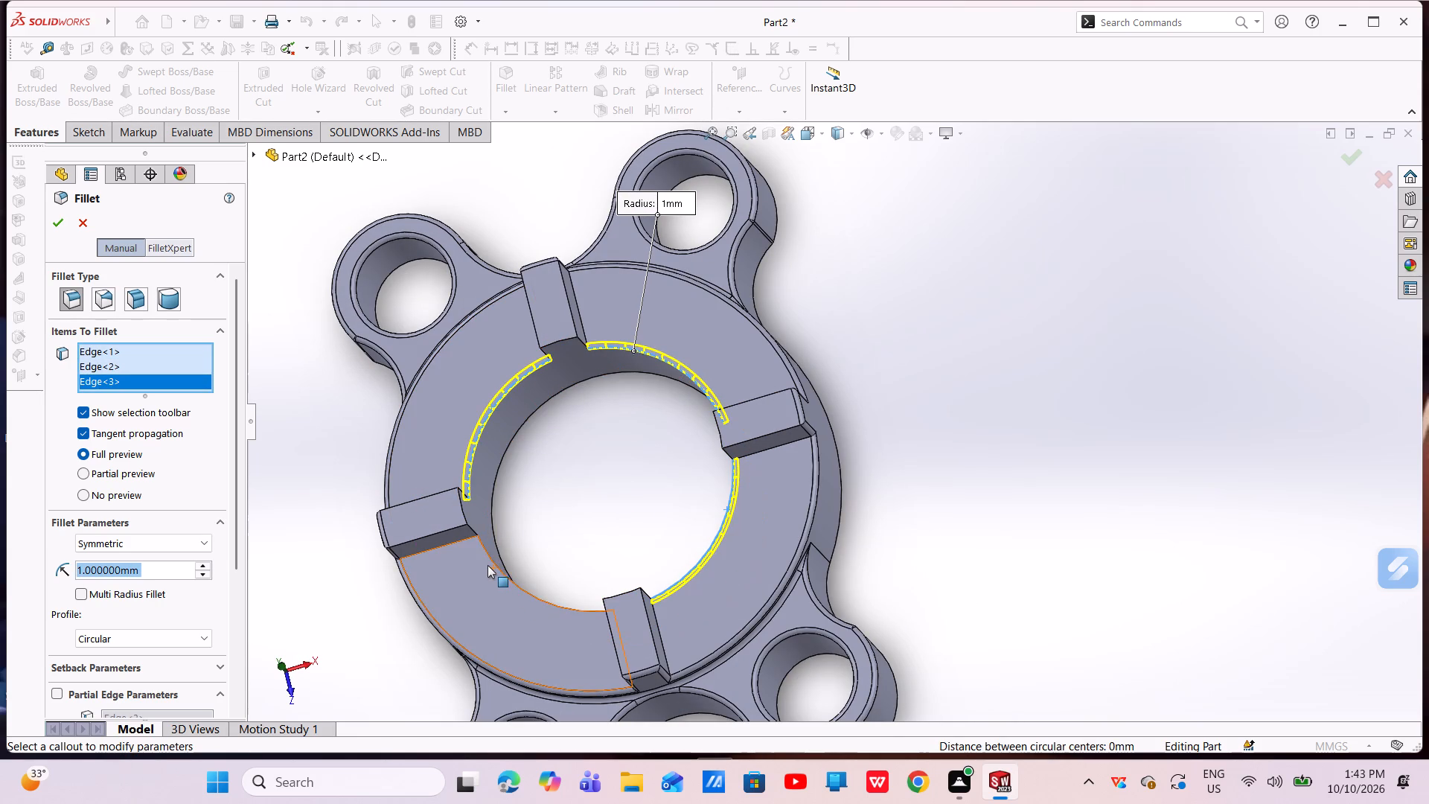
pyautogui.click(489, 559)
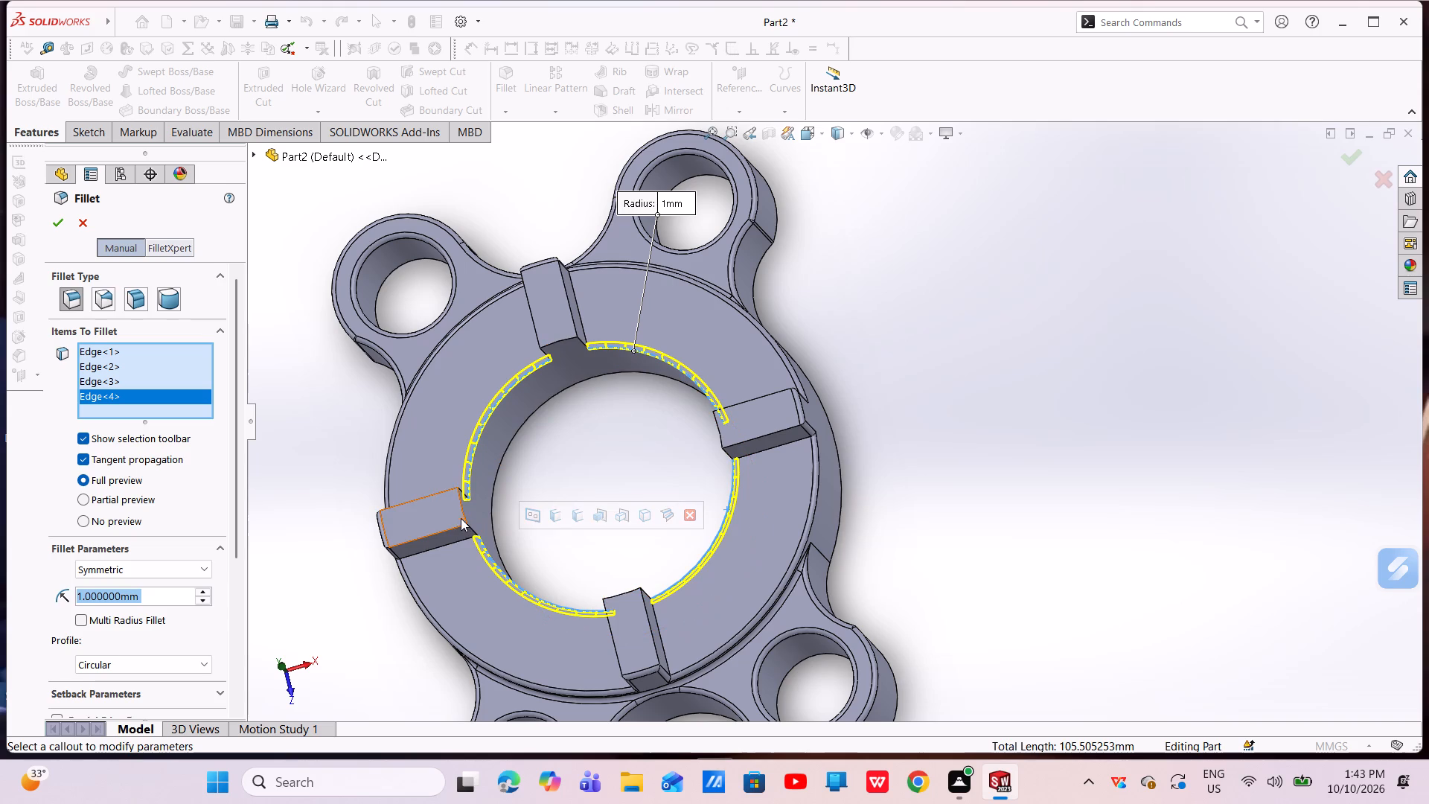
# Add the left block's inner top edge, one inner vertical edge and three connected edges to the 1 mm fillet.
pyautogui.scroll(-5, 466, 495)
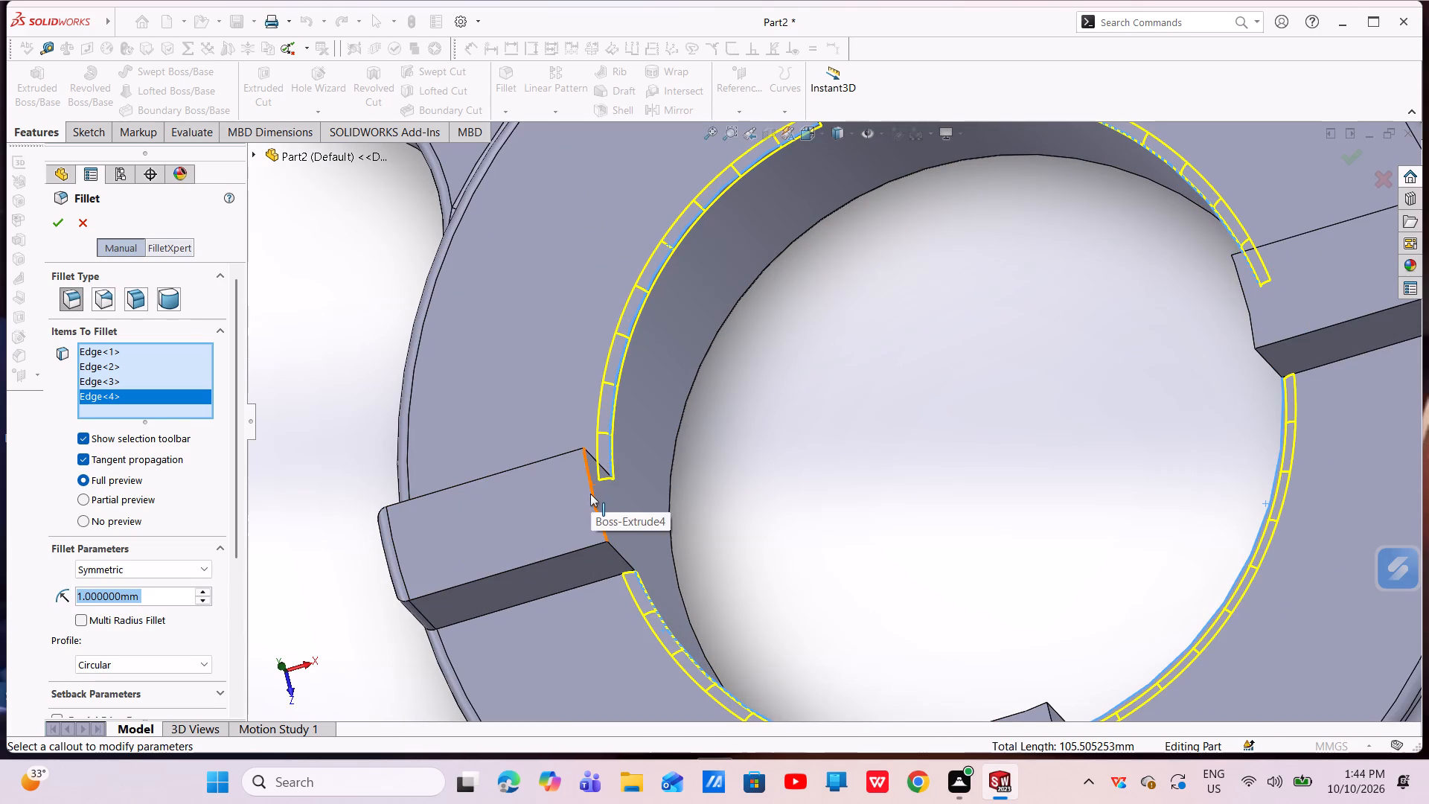
pyautogui.click(590, 494)
pyautogui.click(616, 547)
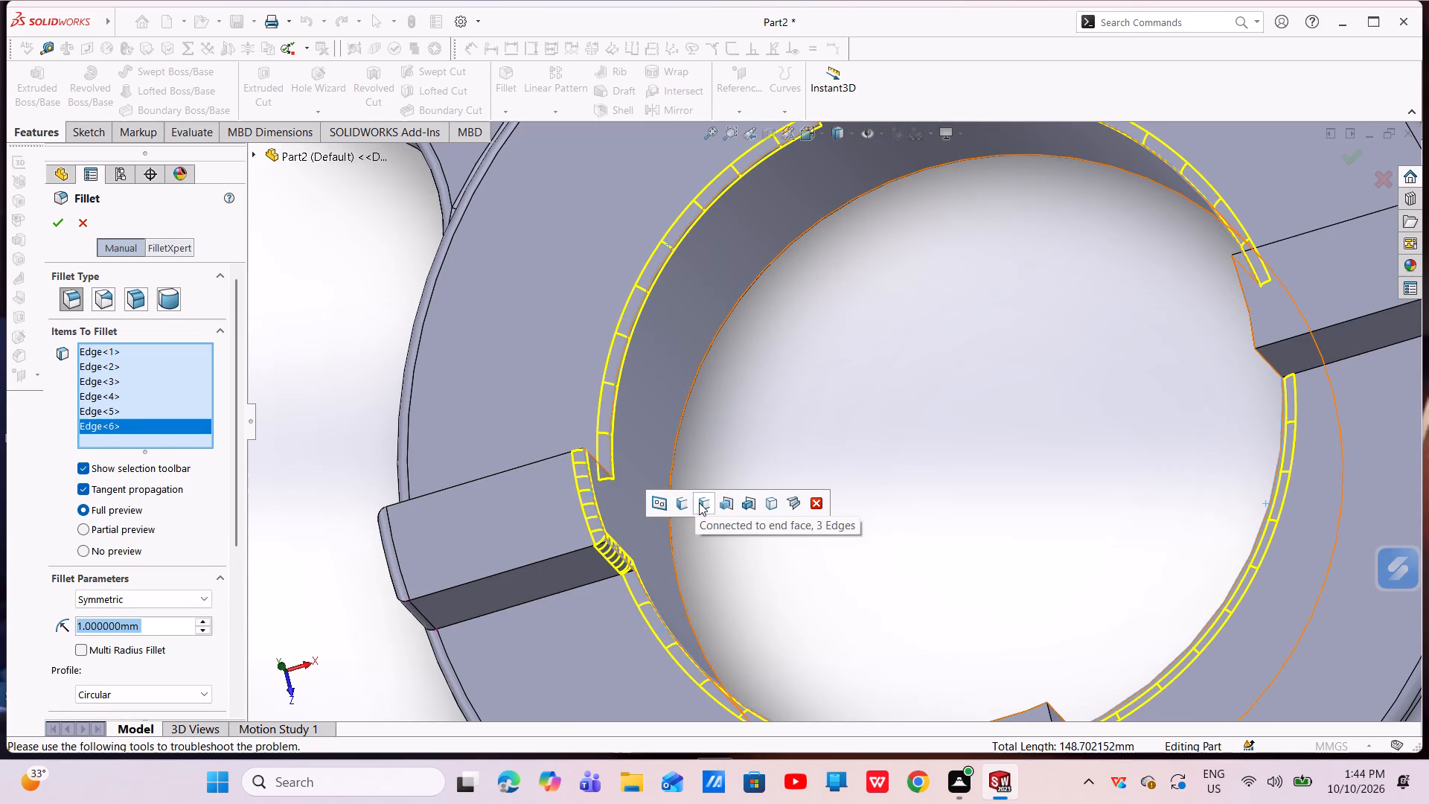
pyautogui.click(676, 502)
pyautogui.scroll(4, 676, 502)
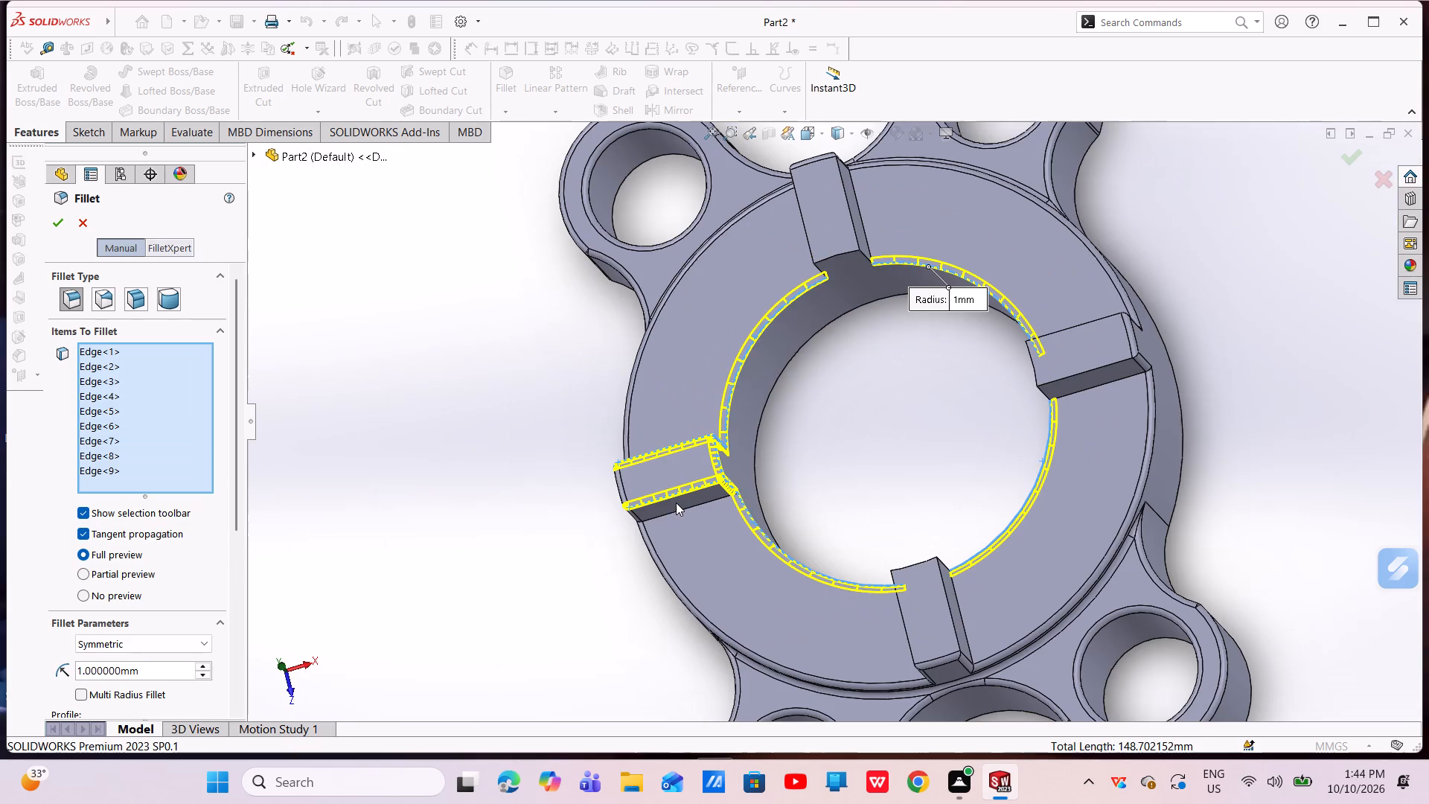
# Add the upper block's inner top edge and its two inner vertical edges to the 1 mm fillet.
pyautogui.click(863, 255)
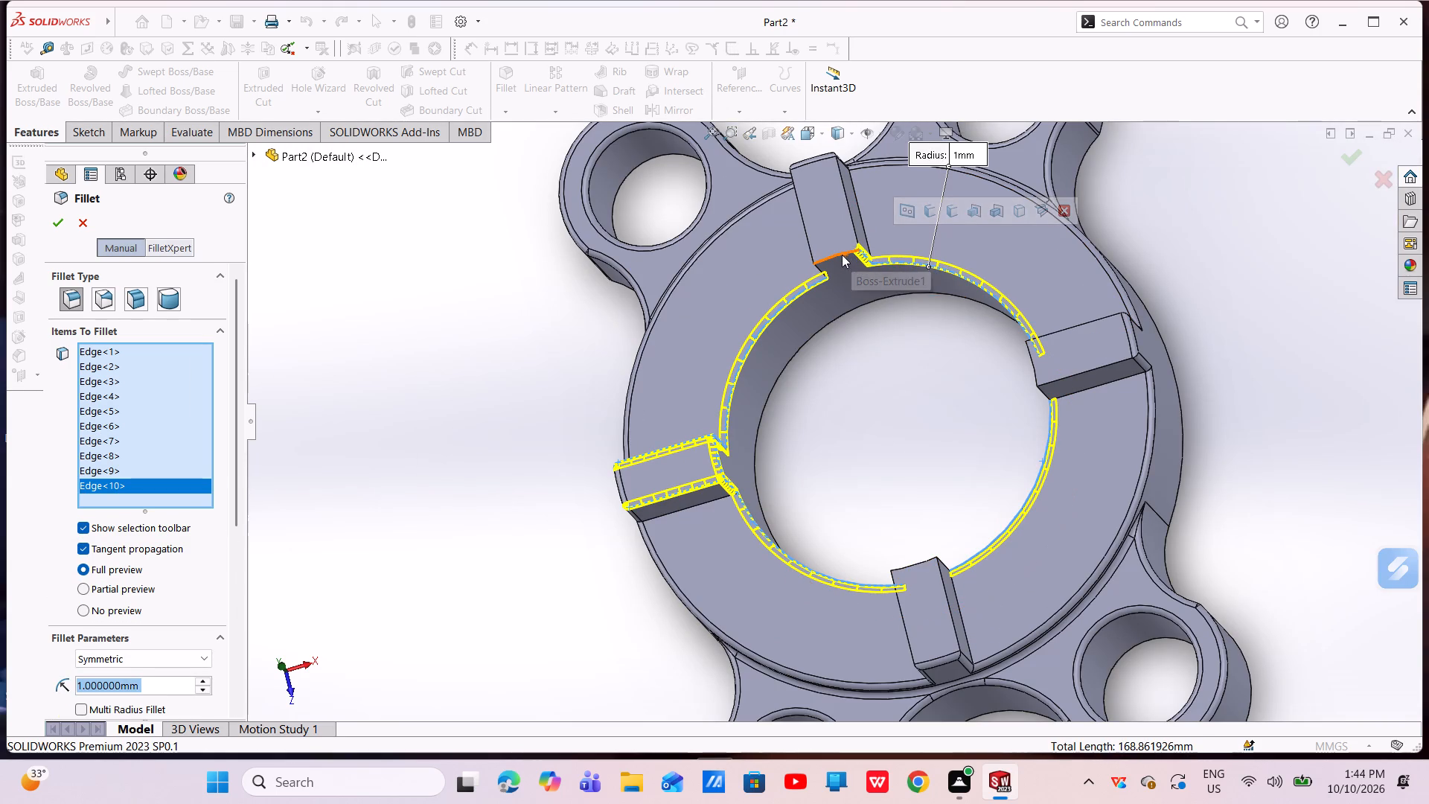
pyautogui.click(842, 255)
pyautogui.scroll(-5, 819, 272)
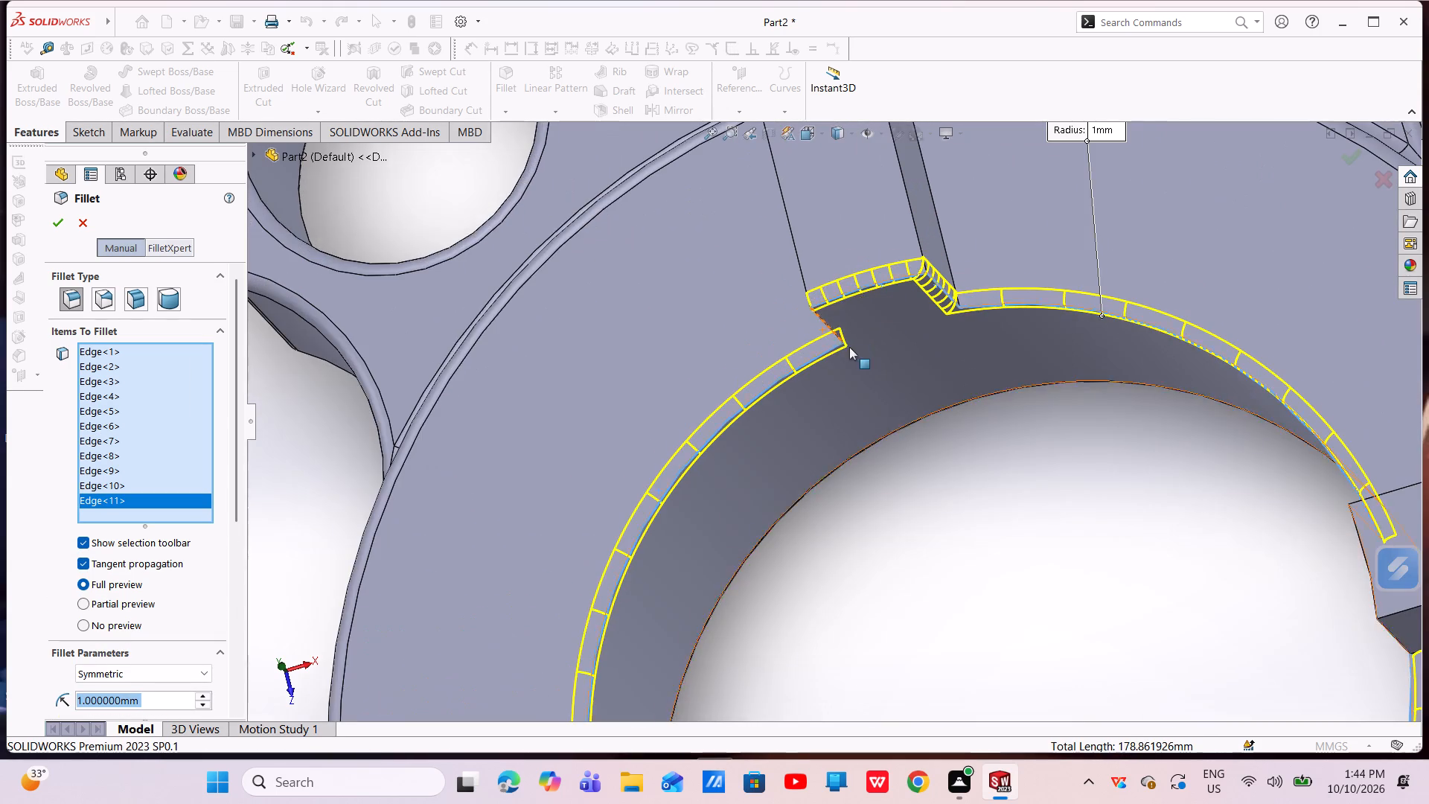
pyautogui.moveTo(849, 347); pyautogui.dragTo(912, 275, button='middle')
pyautogui.click(892, 290)
pyautogui.scroll(3, 897, 307)
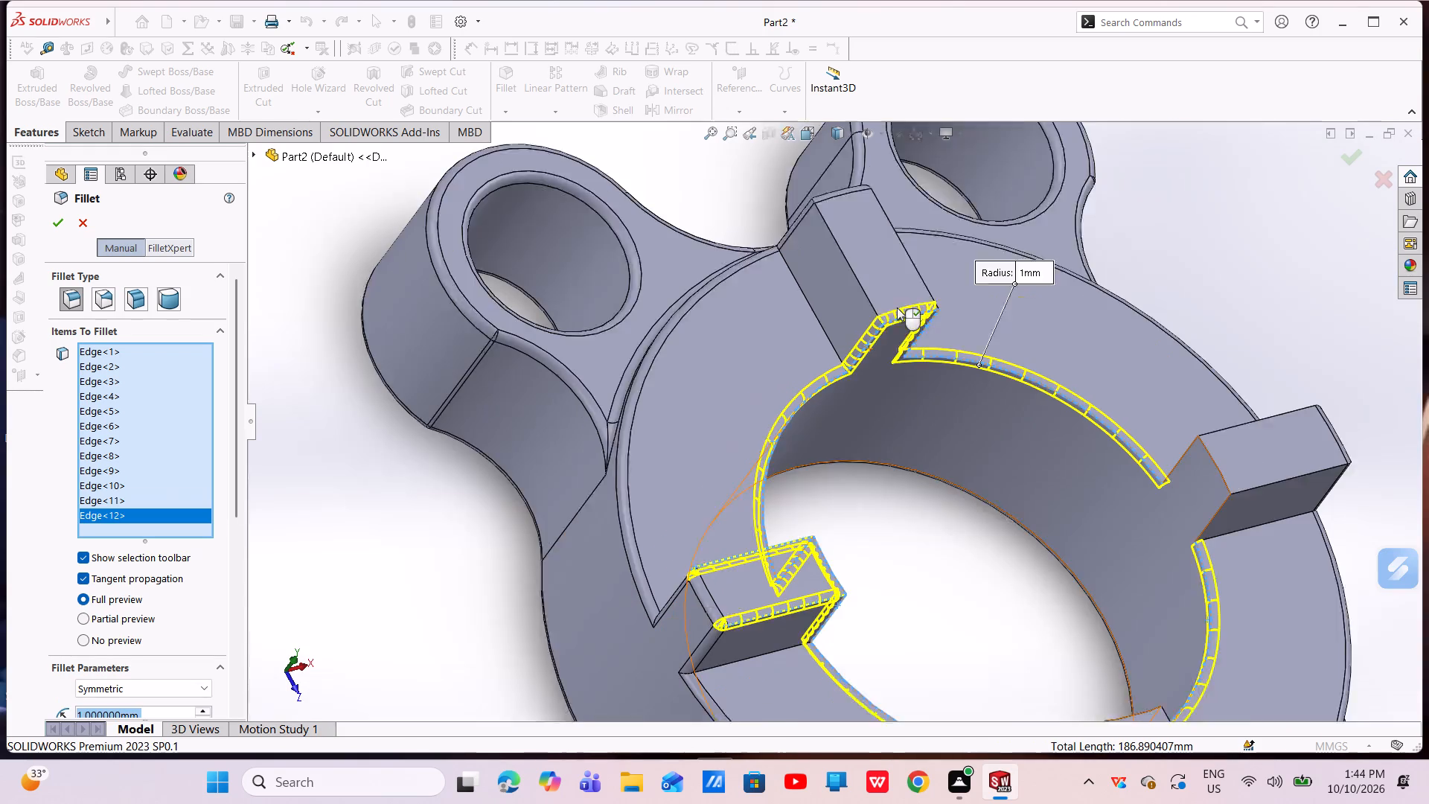
# Add the right block's inner top edge and its two inner vertical edges to the 1 mm fillet.
pyautogui.scroll(1, 897, 307)
pyautogui.scroll(-4, 1163, 470)
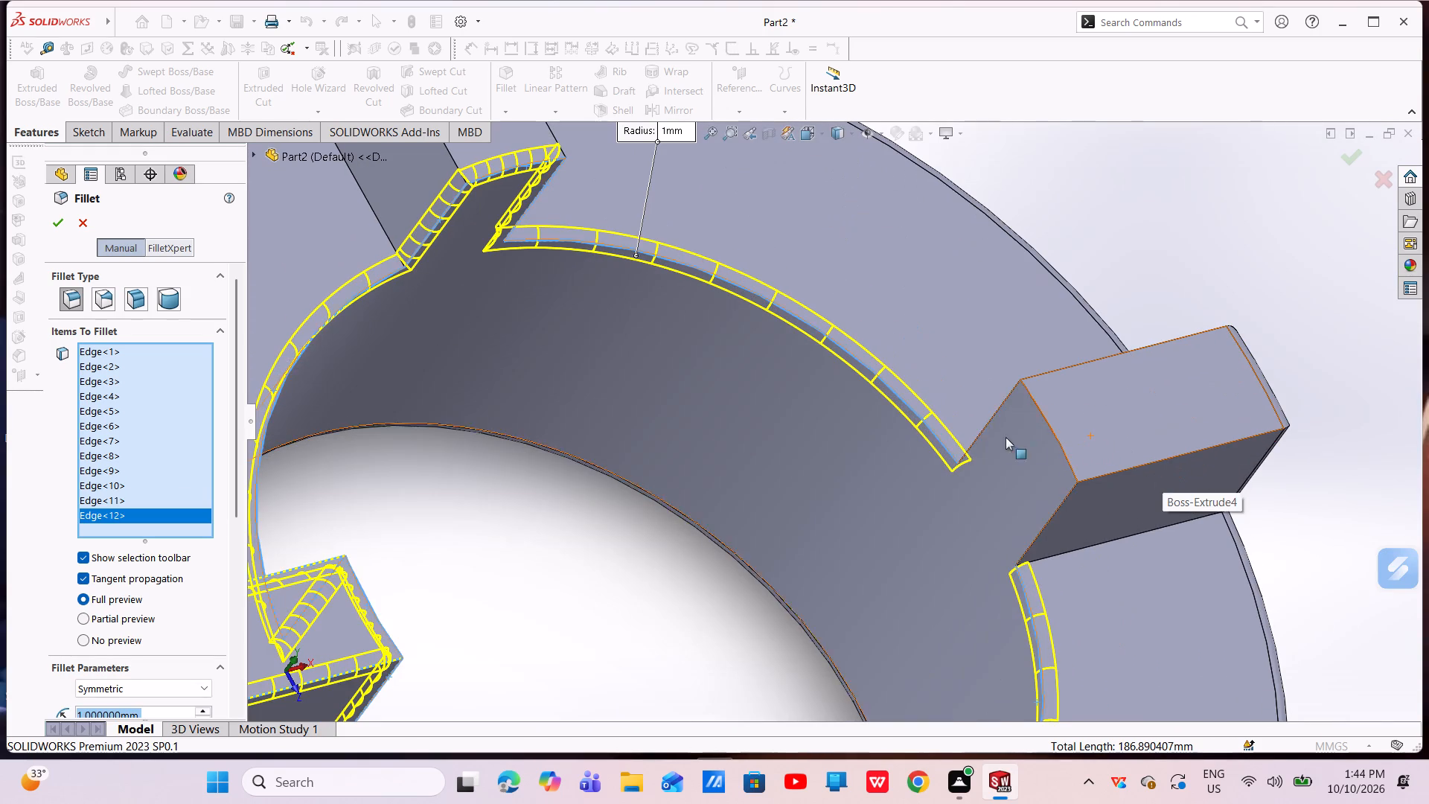
pyautogui.click(1003, 401)
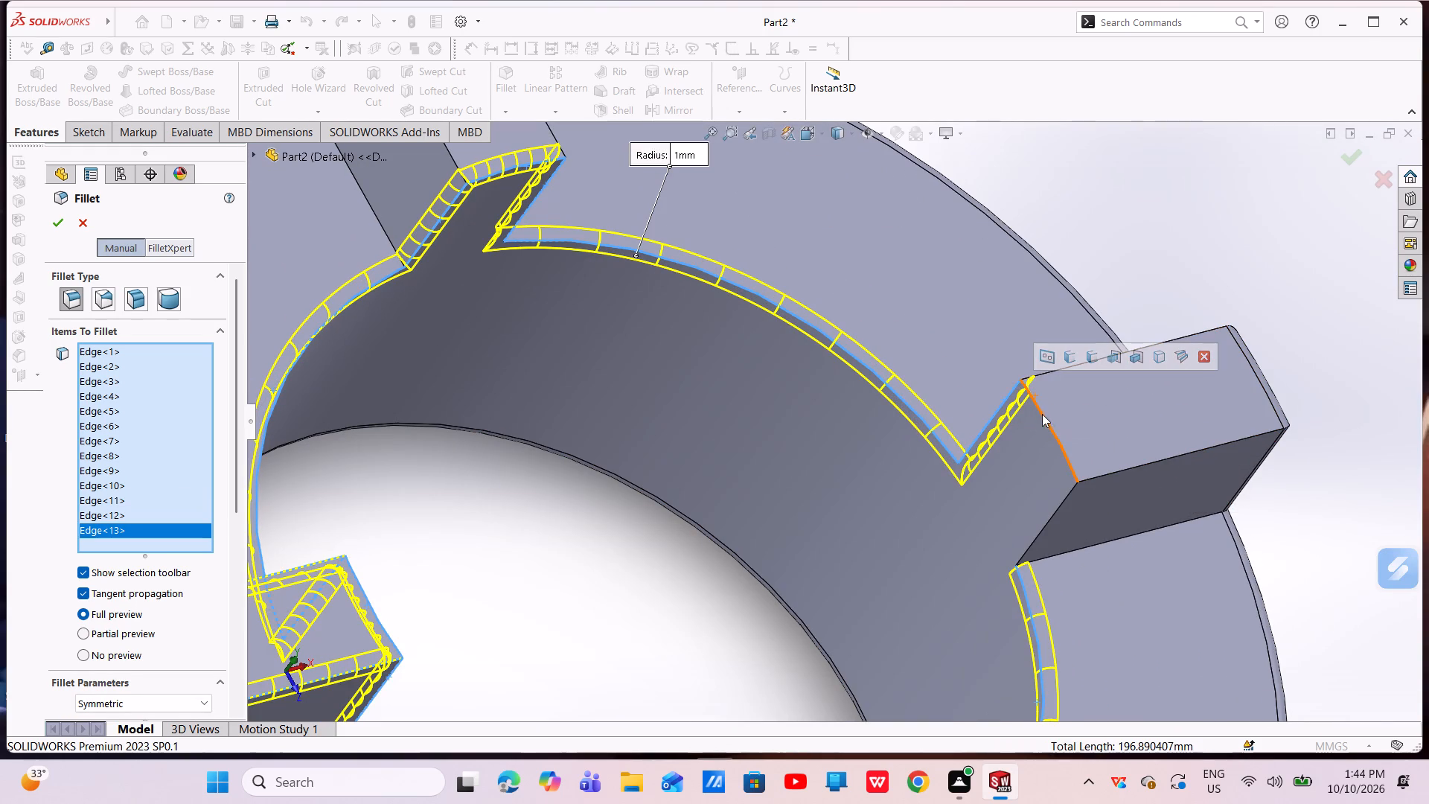
pyautogui.click(1048, 424)
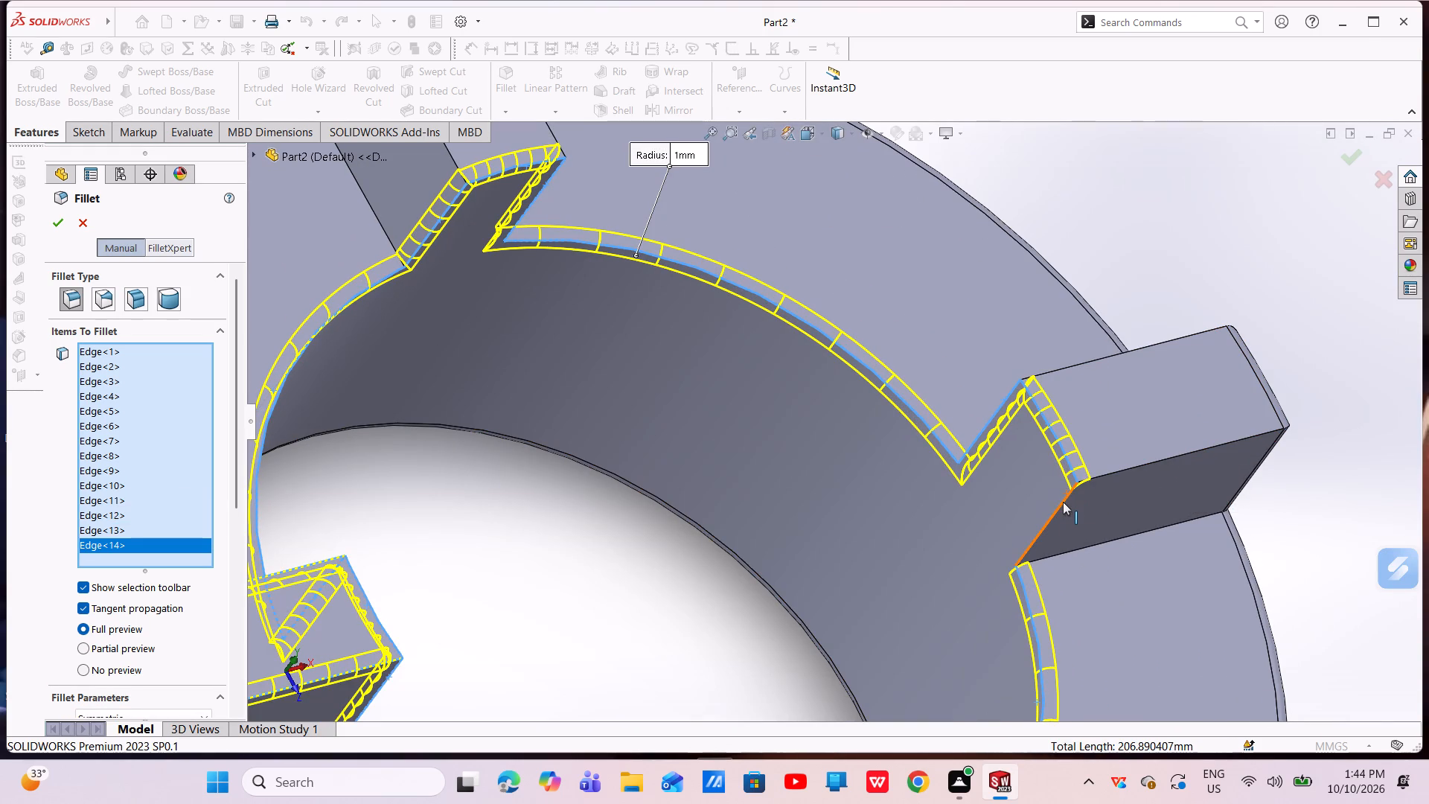
pyautogui.click(1063, 502)
# Add the through-bore's inner face, including the lower block's inner end, to the selection and apply the 1 mm fillet.
pyautogui.scroll(3, 1054, 511)
pyautogui.scroll(5, 997, 541)
pyautogui.moveTo(804, 585); pyautogui.dragTo(859, 662, button='middle')
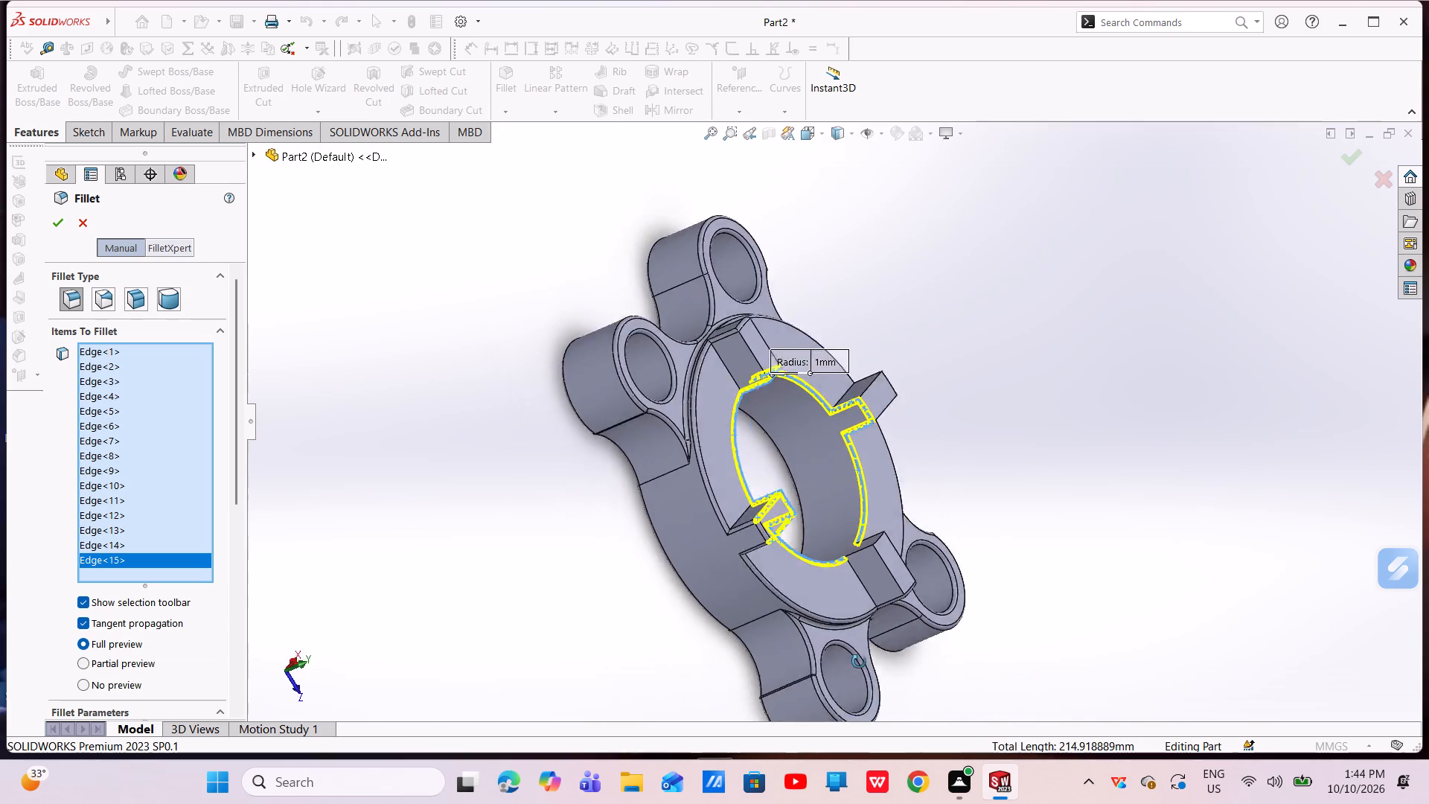
pyautogui.moveTo(859, 662); pyautogui.dragTo(883, 718, button='middle')
pyautogui.scroll(-7, 860, 519)
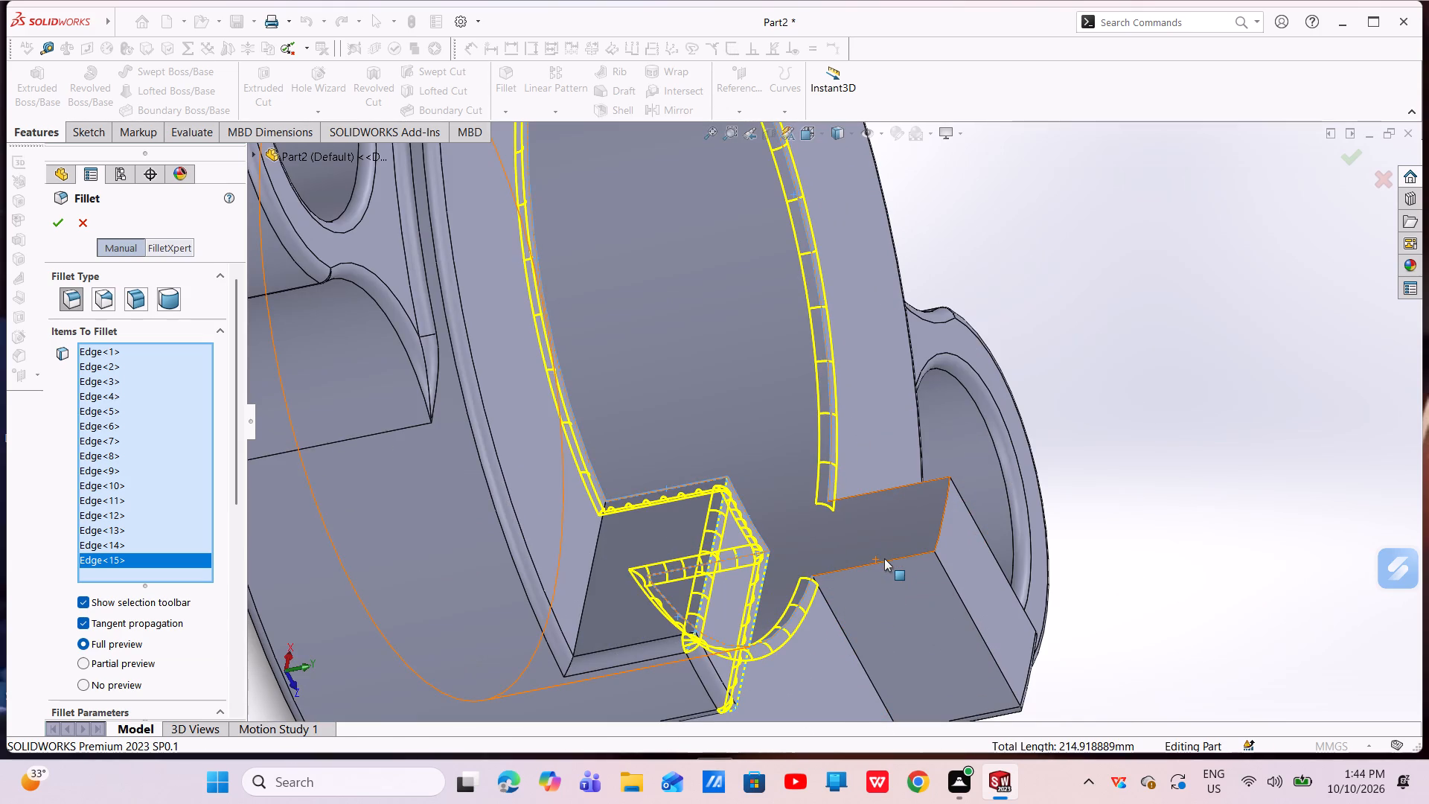
pyautogui.click(884, 558)
pyautogui.scroll(3, 880, 494)
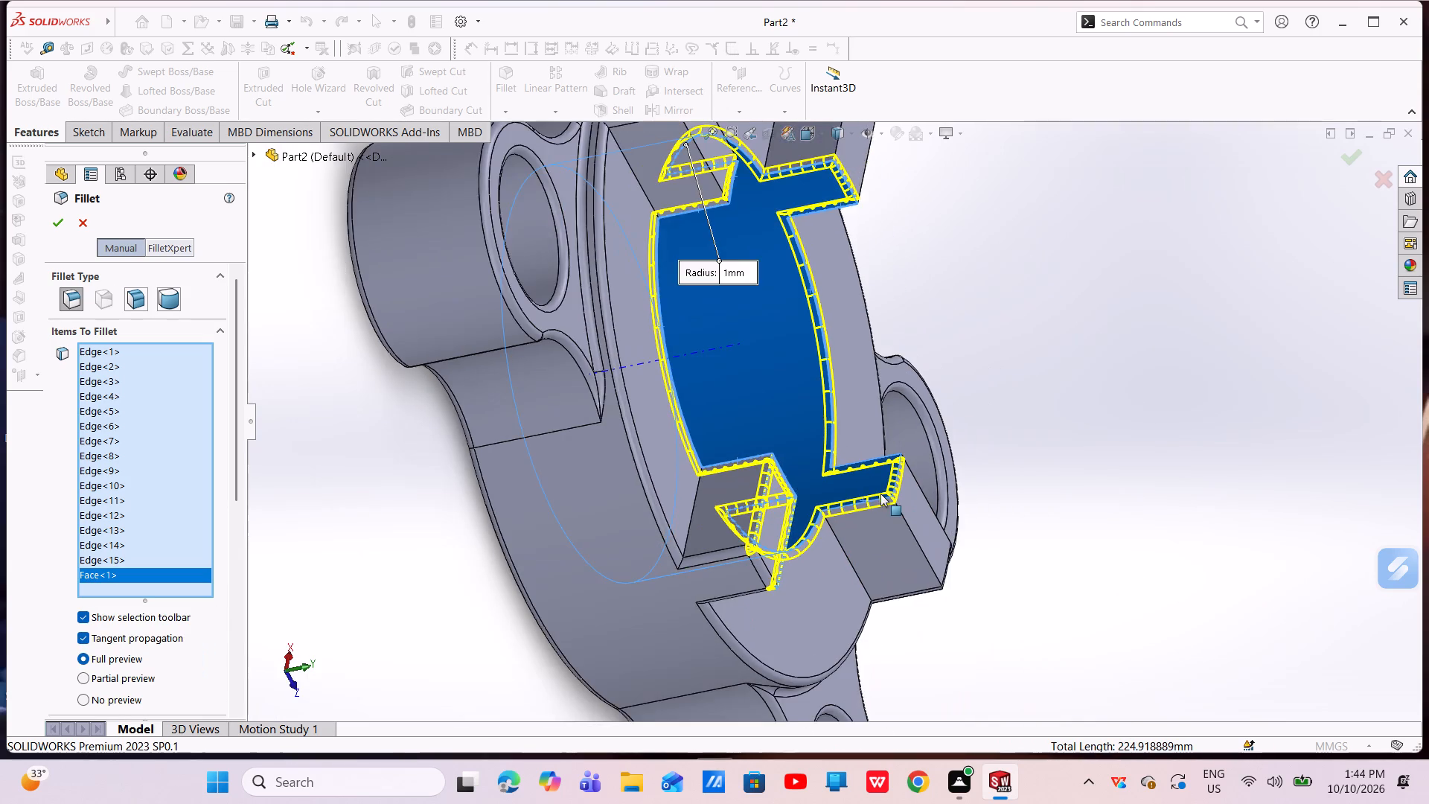
pyautogui.moveTo(880, 494); pyautogui.dragTo(799, 425, button='middle')
pyautogui.scroll(1, 880, 494)
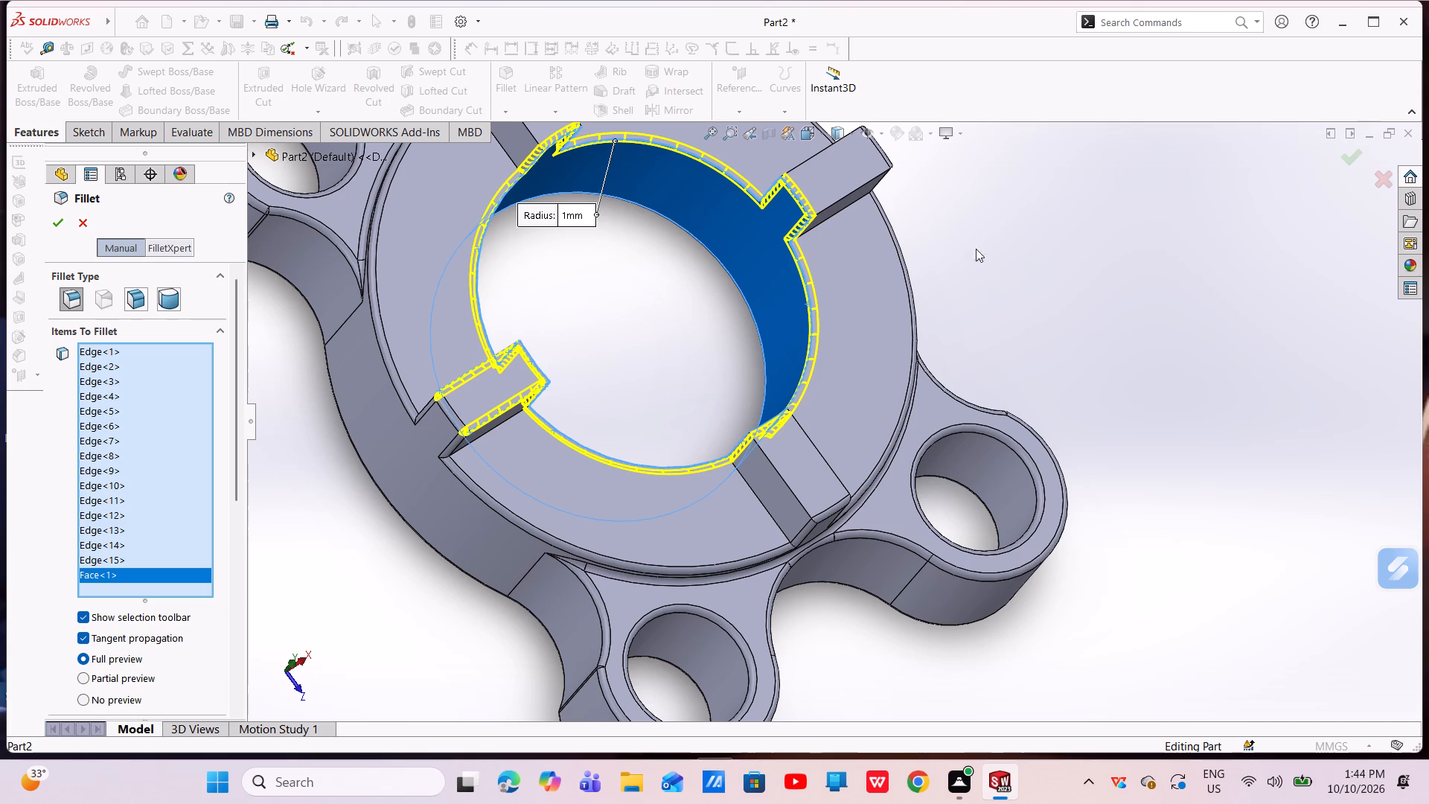
pyautogui.click(53, 223)
# Examine the filleted inner edges of the ring and the four blocks.
pyautogui.scroll(3, 722, 338)
pyautogui.moveTo(703, 293); pyautogui.dragTo(690, 278, button='middle')
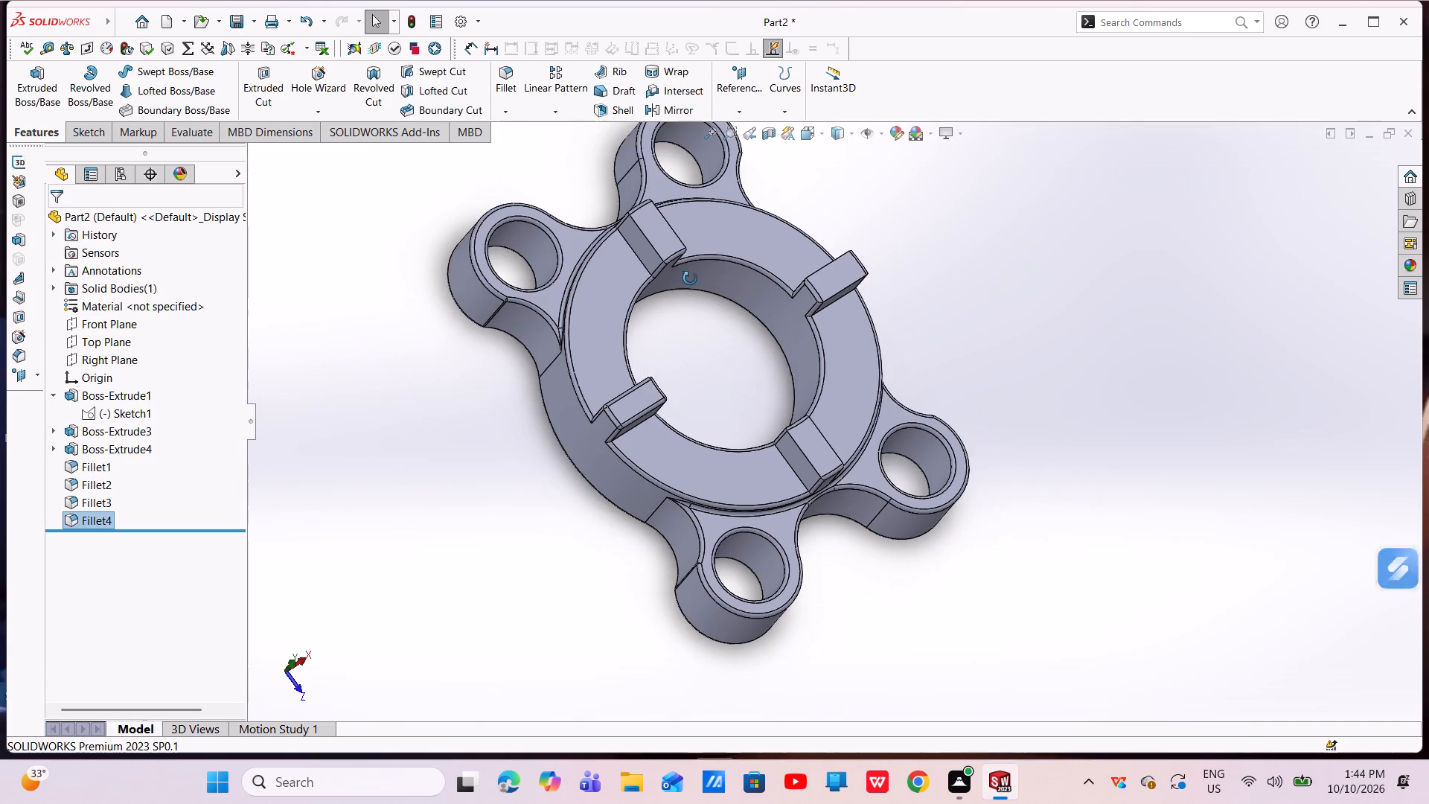
pyautogui.moveTo(690, 278); pyautogui.dragTo(702, 178, button='middle')
pyautogui.scroll(-5, 741, 220)
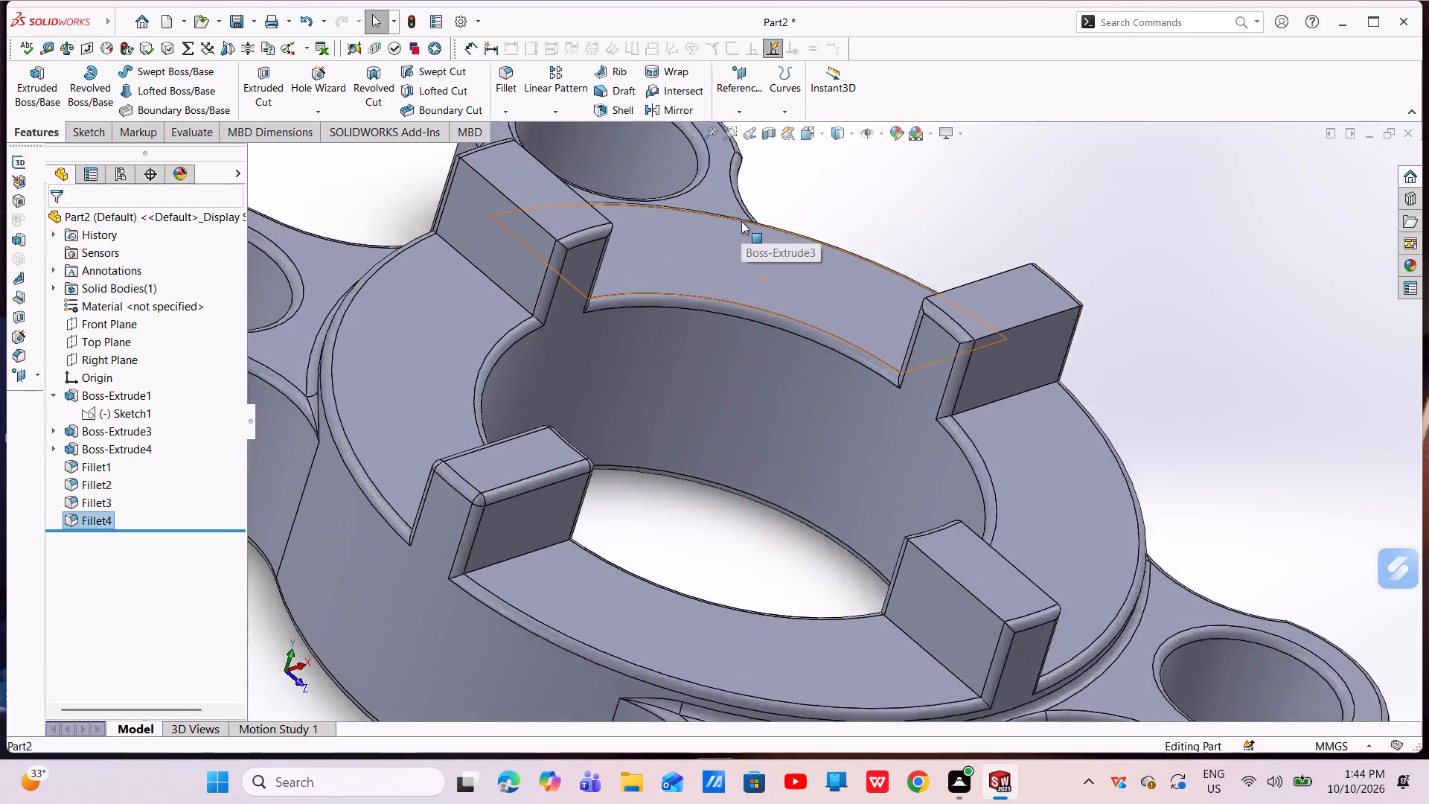
pyautogui.scroll(-3, 741, 221)
pyautogui.scroll(6, 741, 221)
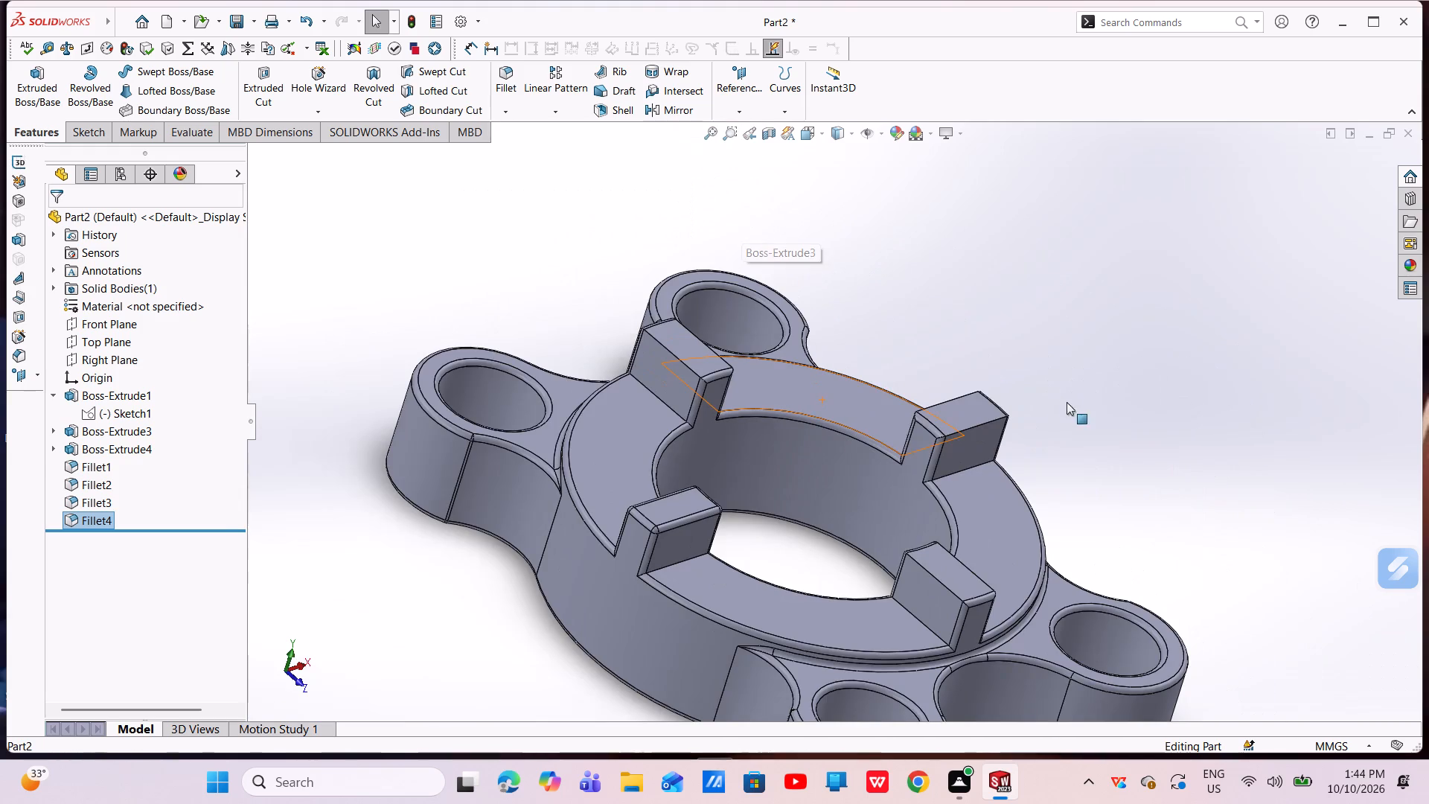
# Apply a 1 mm fillet to the remaining long top edges of the radial blocks.
pyautogui.scroll(-4, 1049, 359)
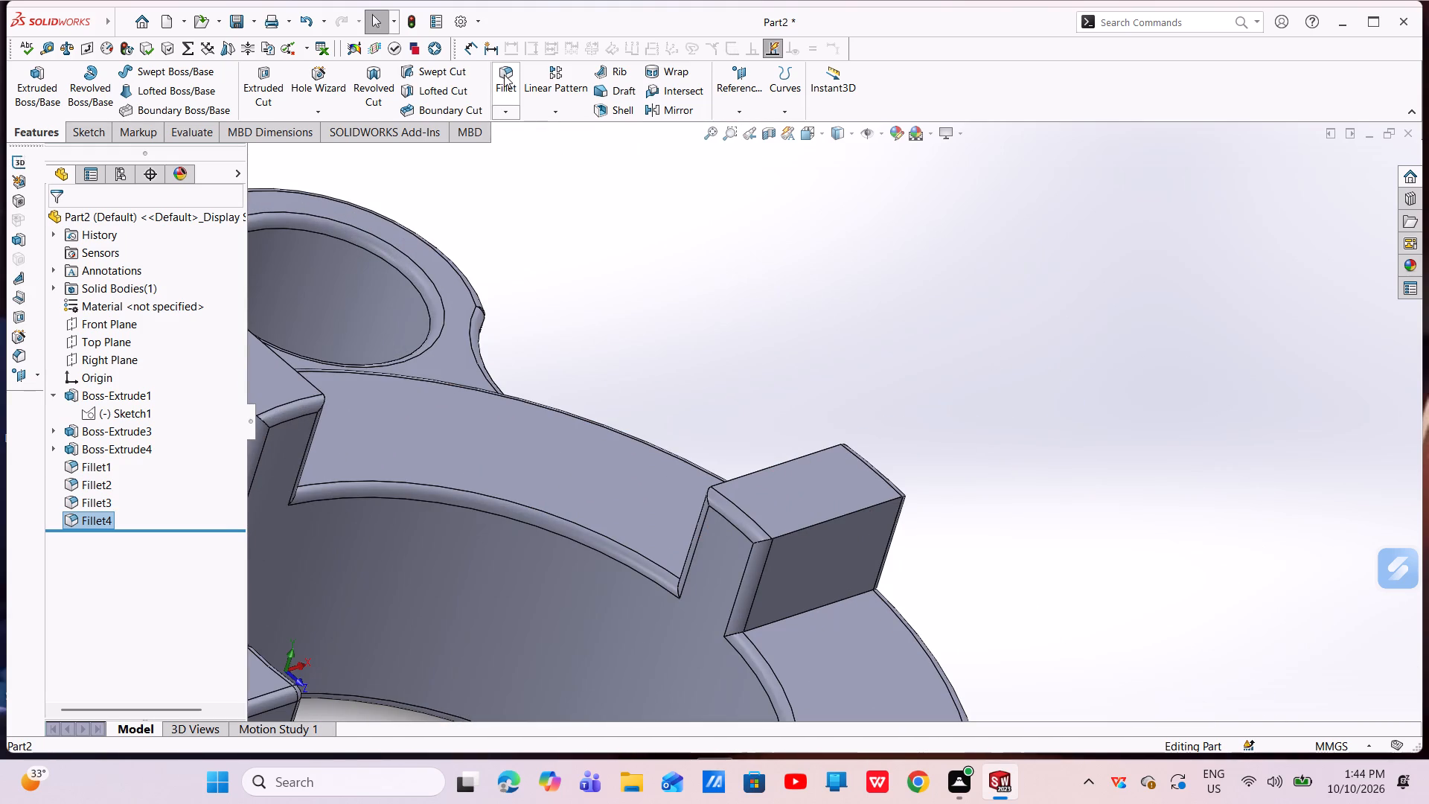
pyautogui.click(504, 74)
pyautogui.click(847, 516)
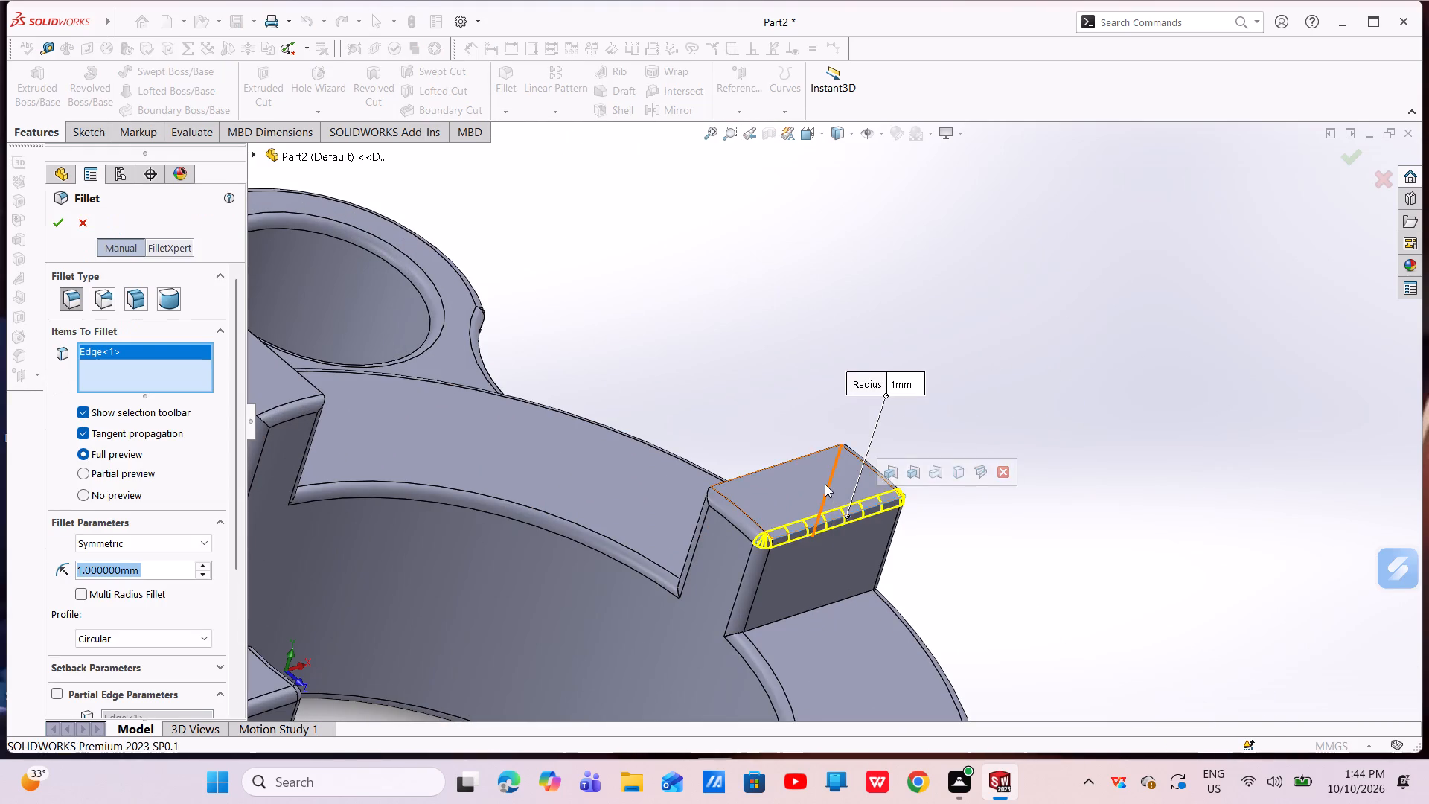
pyautogui.moveTo(825, 484); pyautogui.dragTo(890, 645, button='middle')
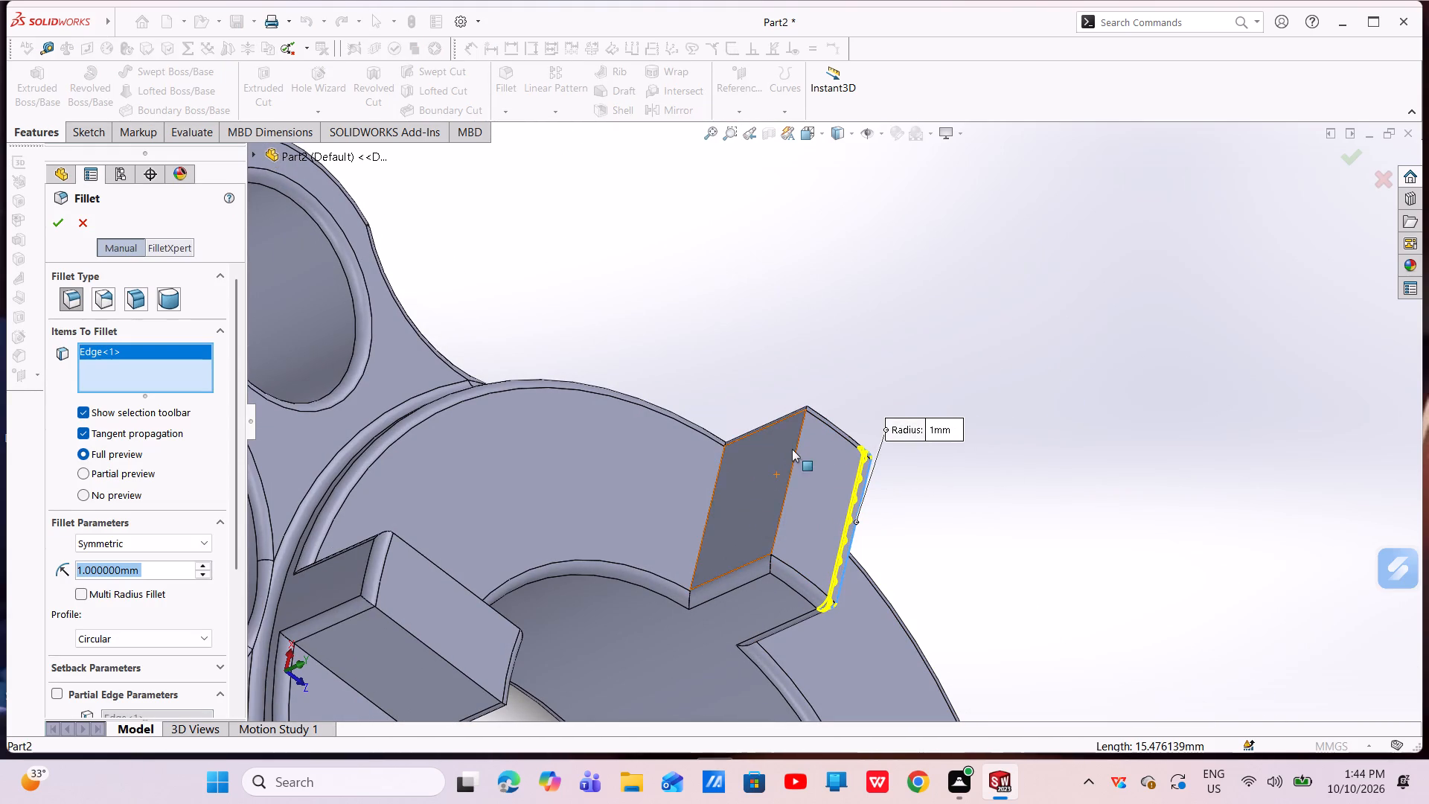
pyautogui.click(793, 454)
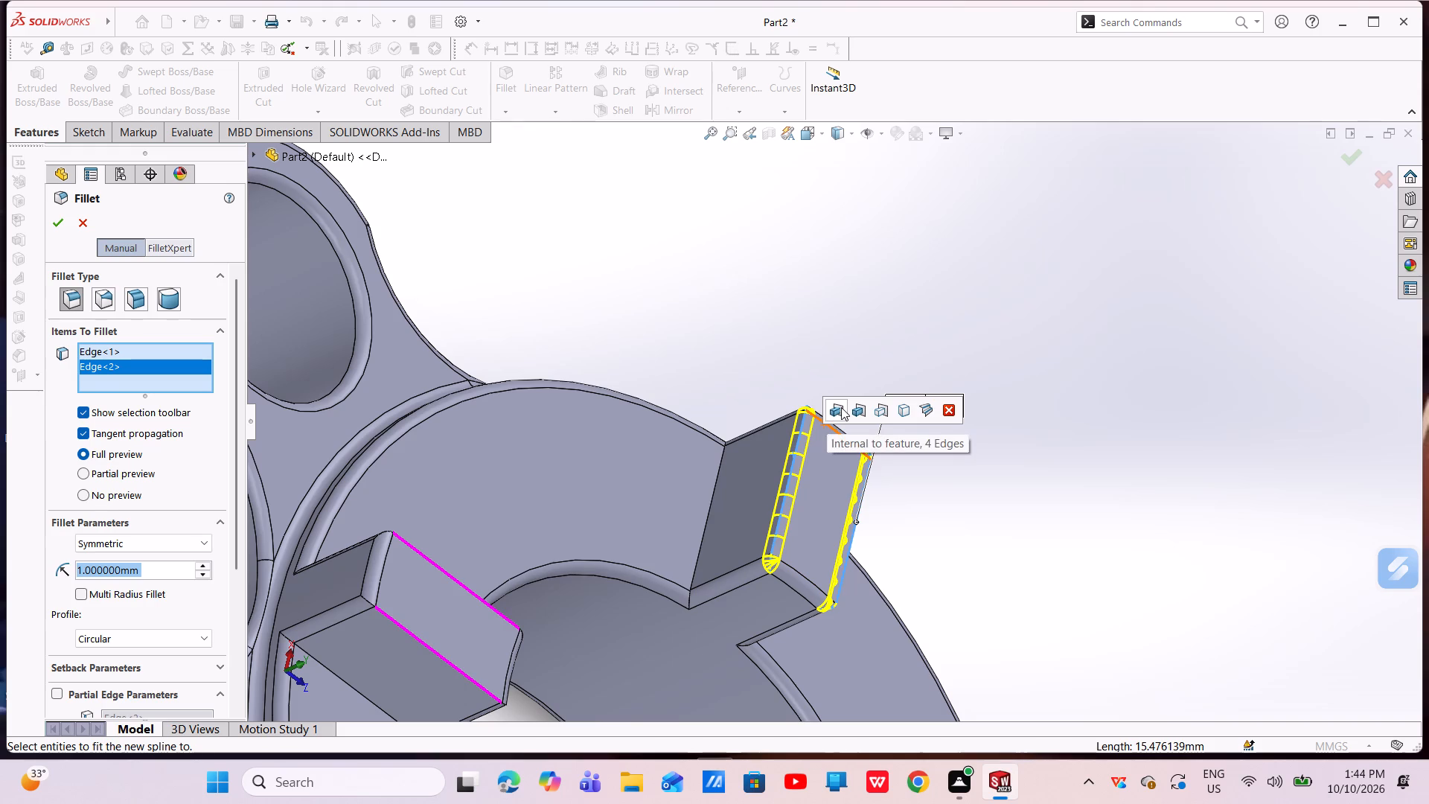
pyautogui.click(841, 407)
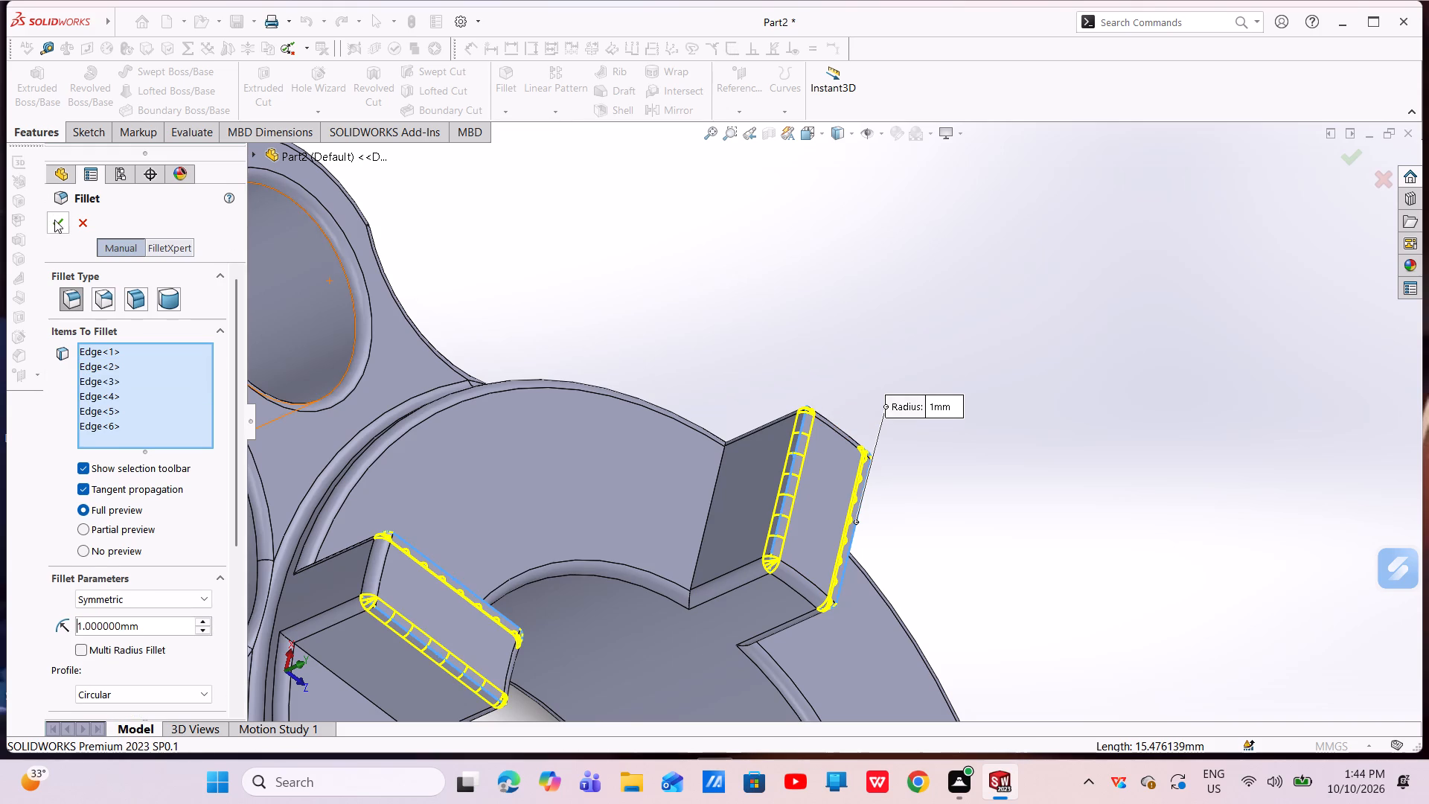
pyautogui.click(54, 220)
# Examine the radial blocks' rounded top edges and their base junctions with the raised ring.
pyautogui.scroll(9, 728, 529)
pyautogui.scroll(-2, 802, 559)
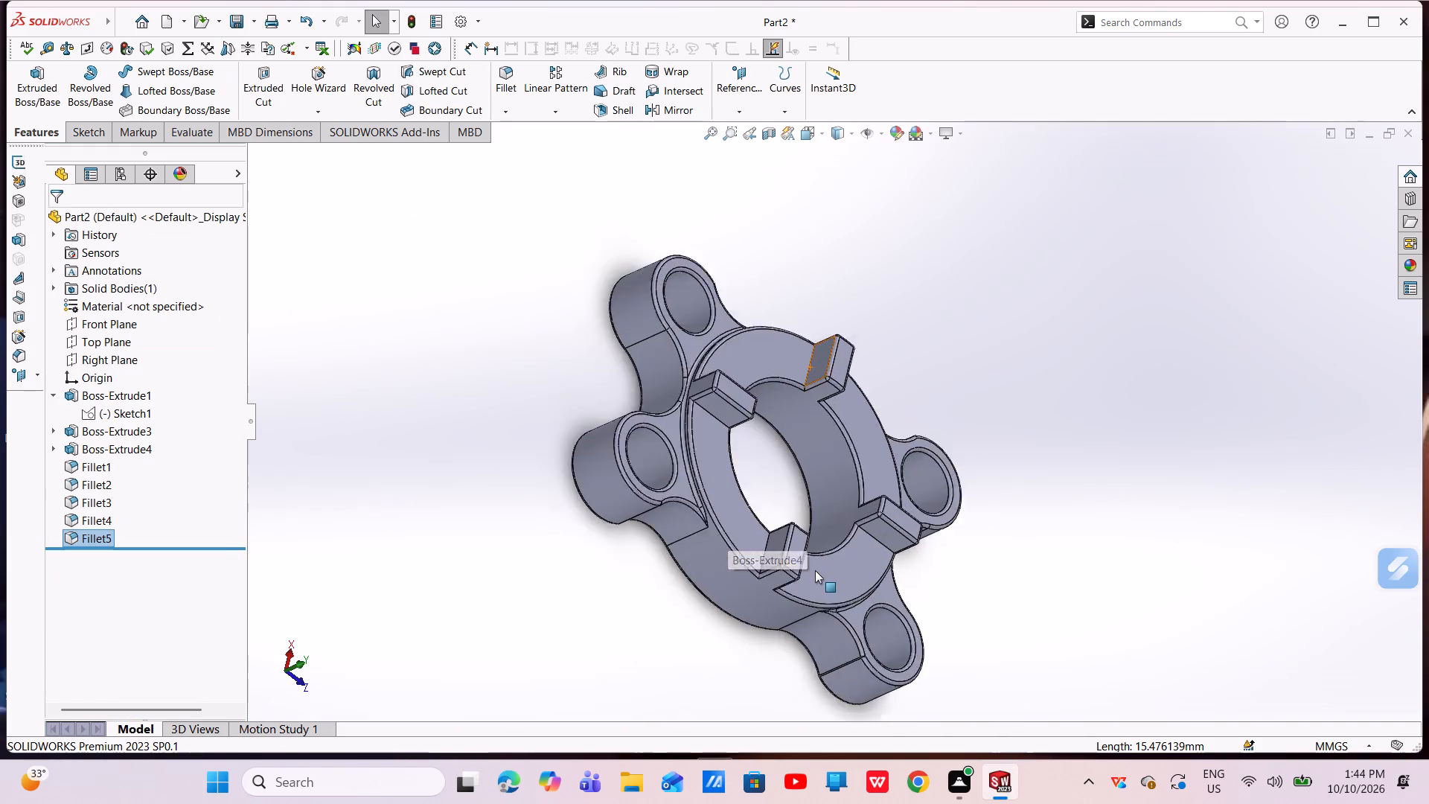
pyautogui.scroll(-5, 815, 570)
pyautogui.scroll(4, 1006, 462)
pyautogui.moveTo(909, 456); pyautogui.dragTo(920, 406, button='middle')
pyautogui.scroll(1, 900, 439)
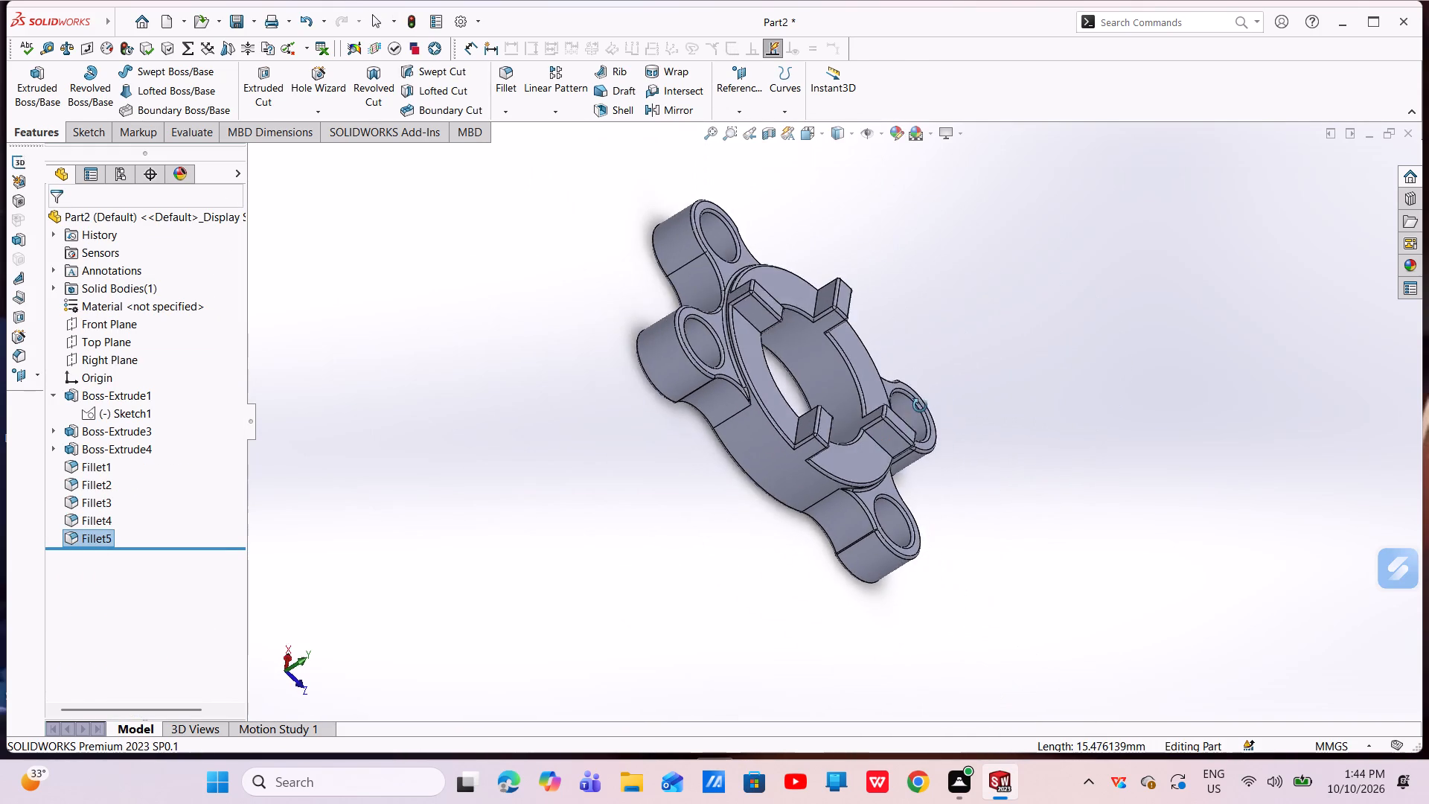
pyautogui.moveTo(920, 406); pyautogui.dragTo(945, 462, button='middle')
pyautogui.middleClick(945, 462)
pyautogui.press('Escape')
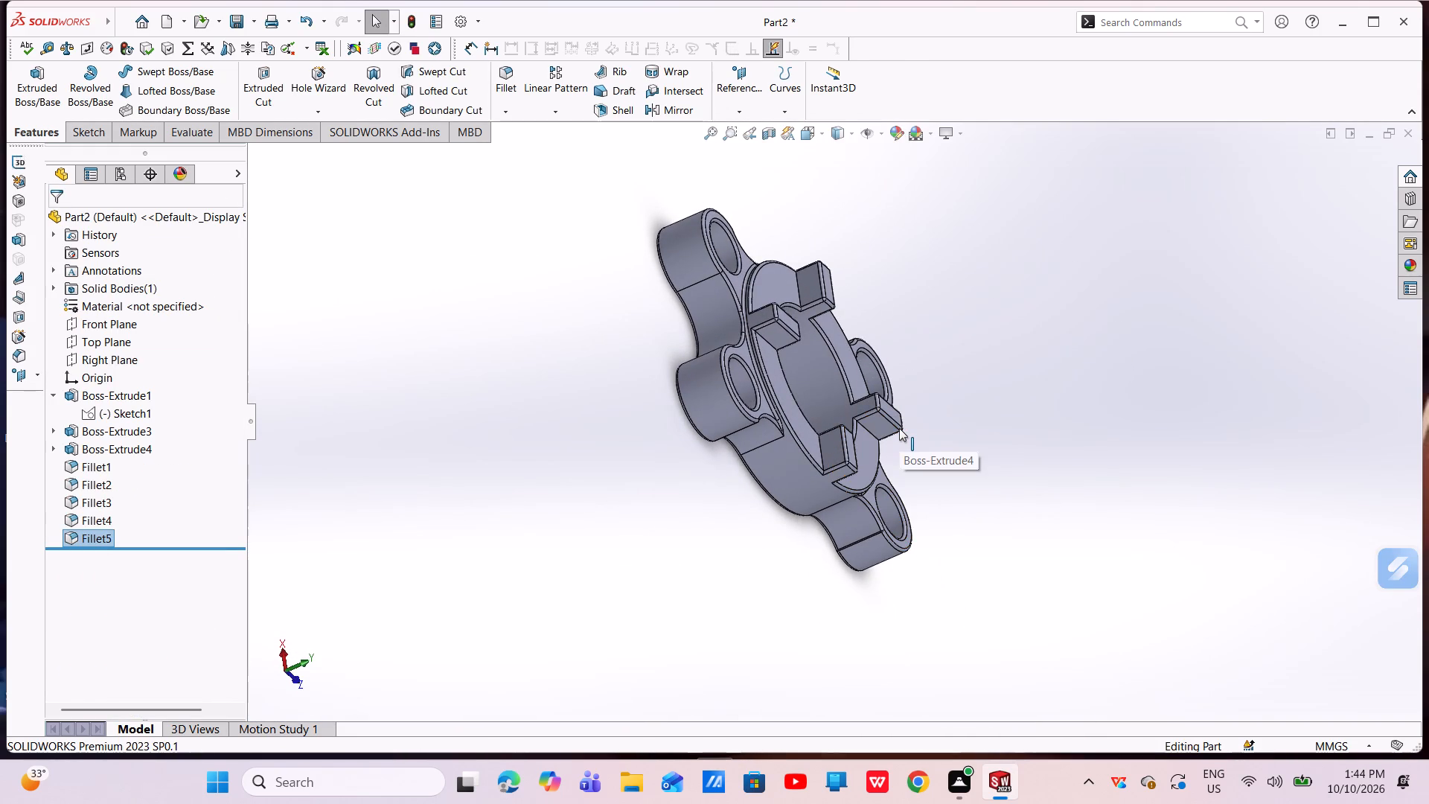
pyautogui.press('Escape')
pyautogui.moveTo(898, 438); pyautogui.dragTo(856, 354, button='middle')
pyautogui.scroll(-6, 910, 411)
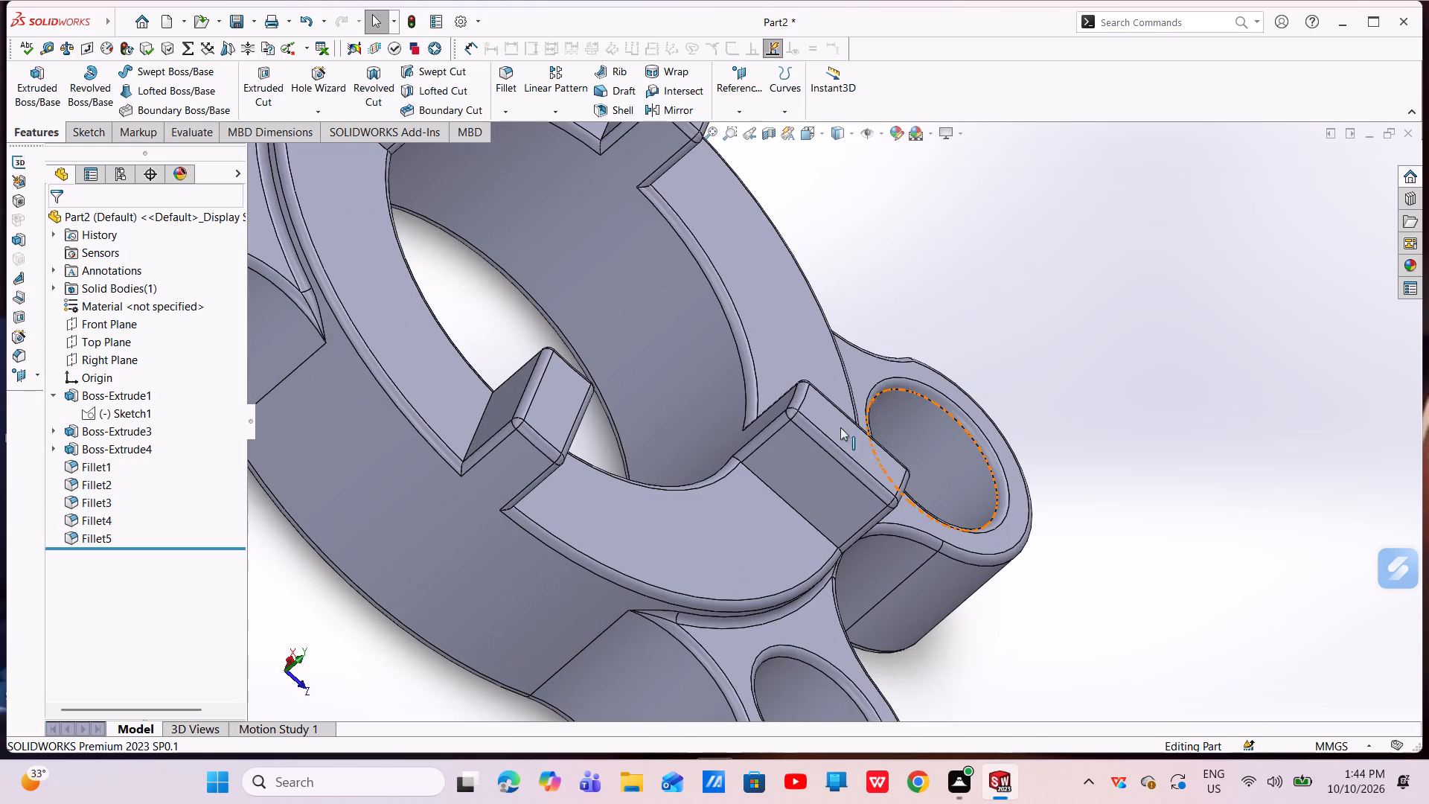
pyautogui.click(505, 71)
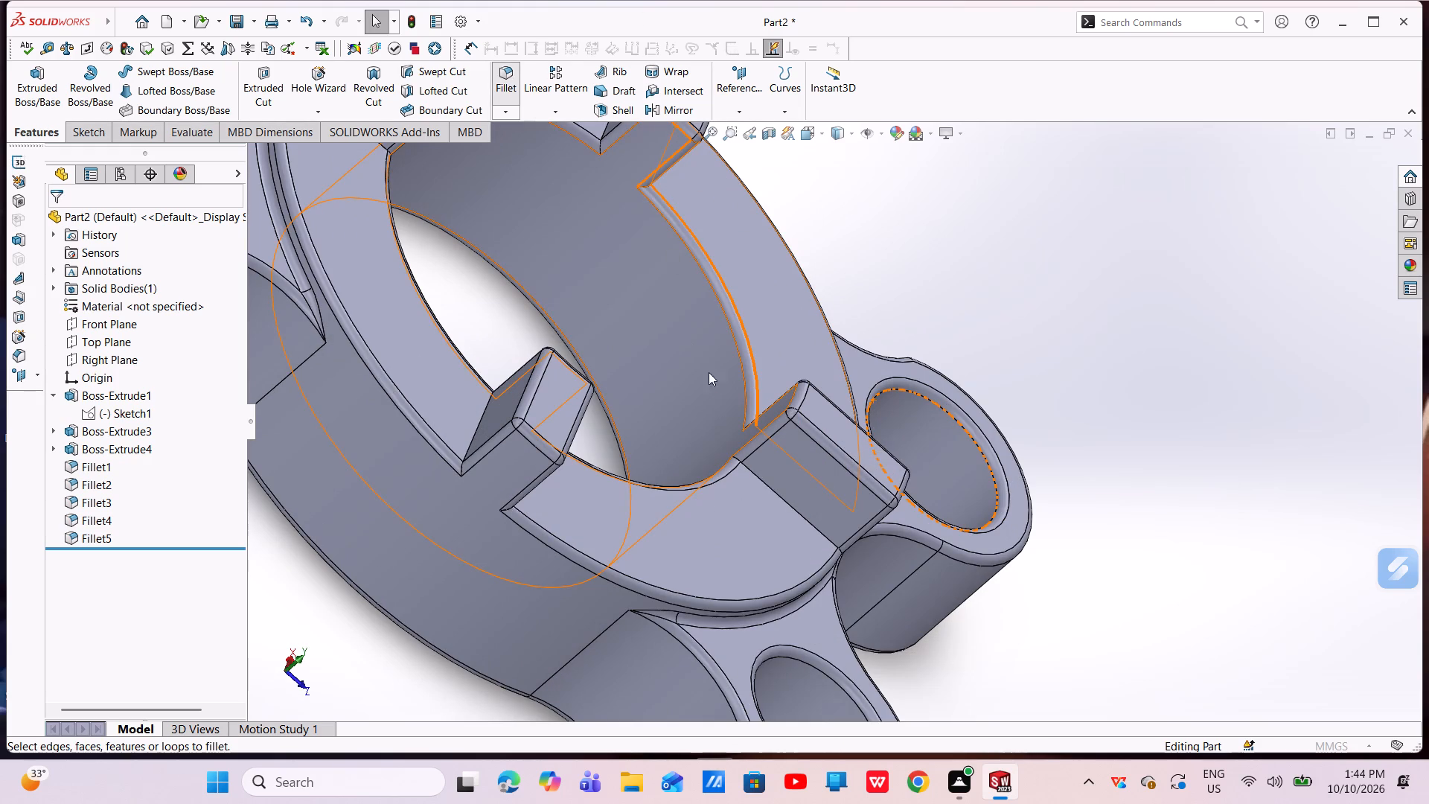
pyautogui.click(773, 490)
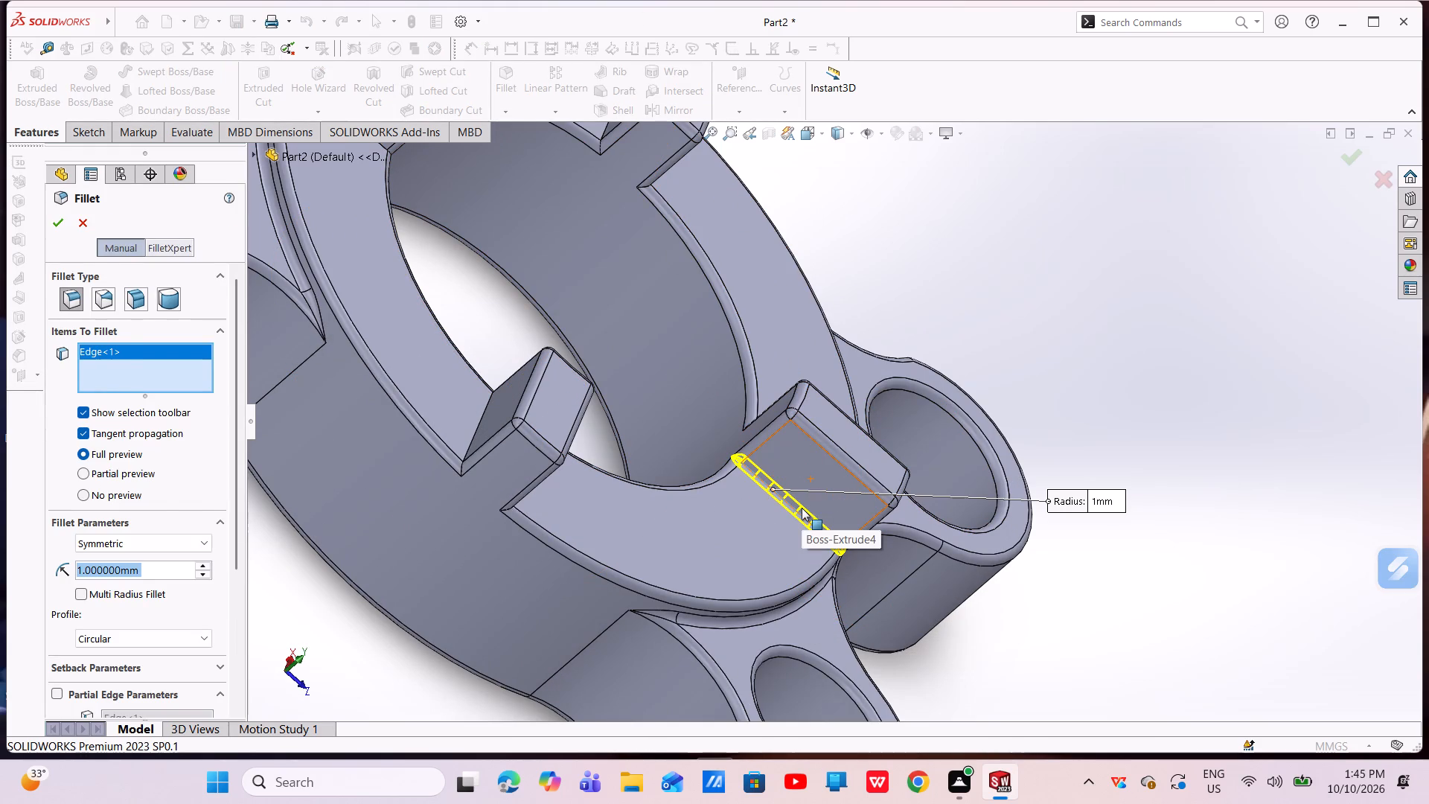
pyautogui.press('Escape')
# Apply a 1 mm fillet to the edges where the sides of all four radial blocks meet the raised ring.
pyautogui.click(504, 82)
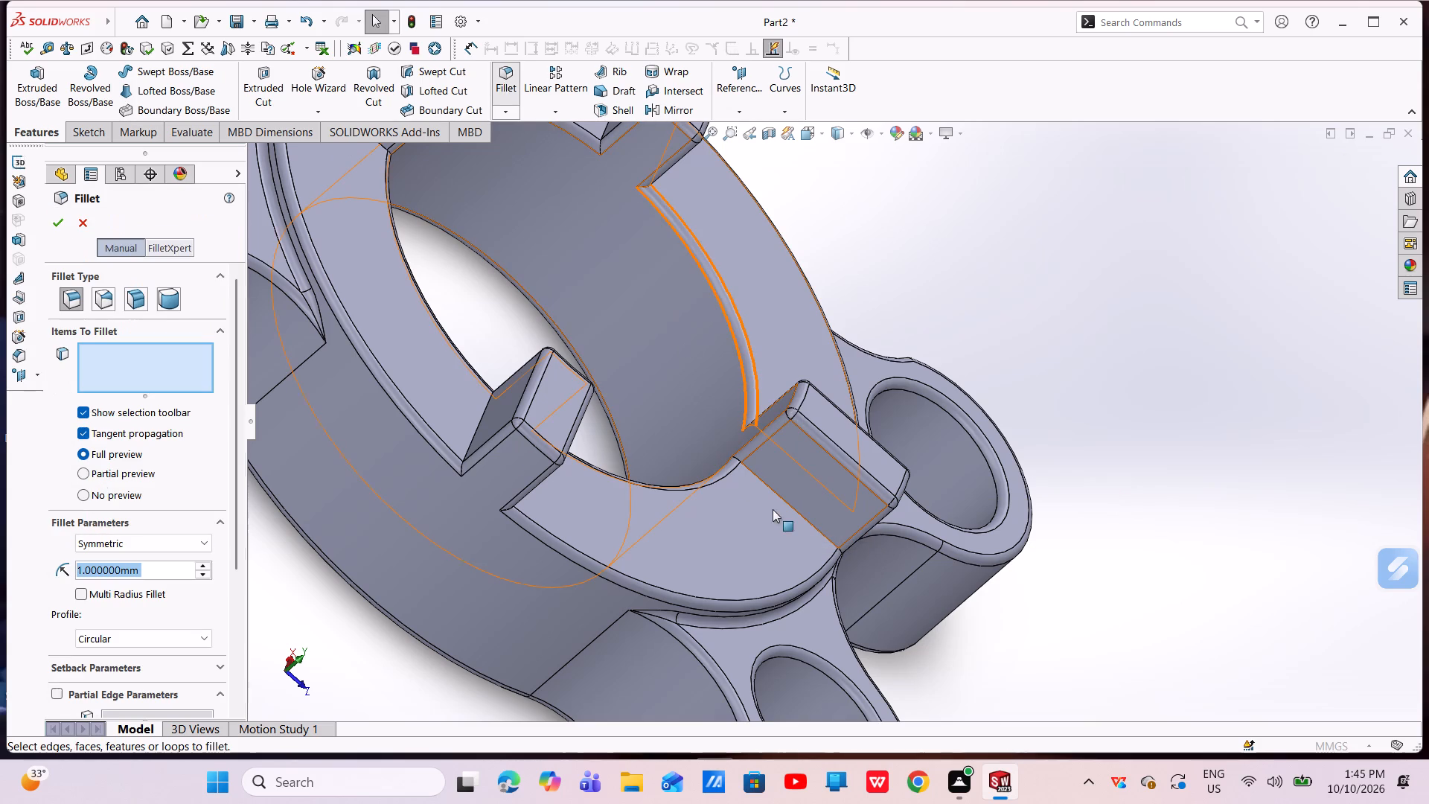
pyautogui.click(796, 511)
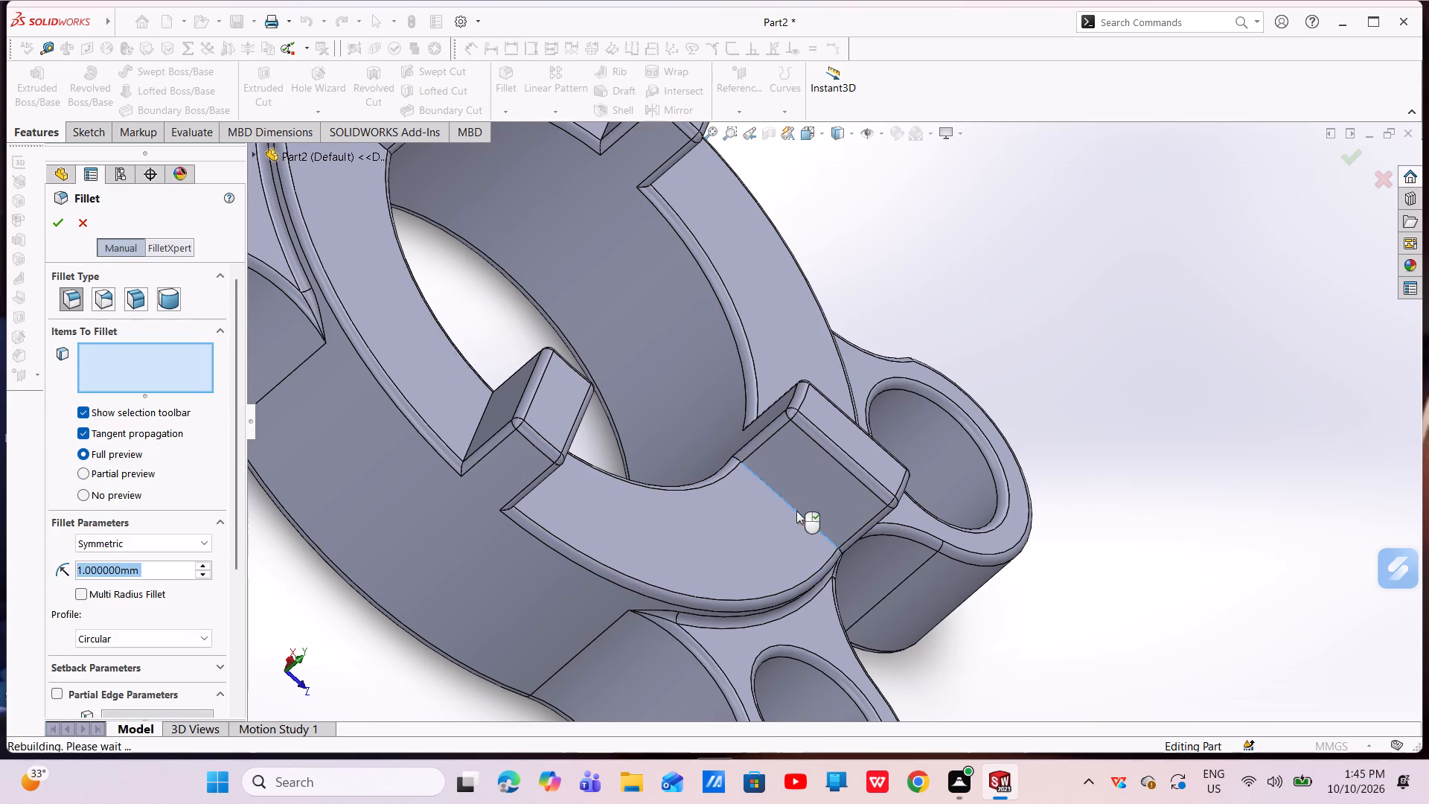
pyautogui.click(837, 466)
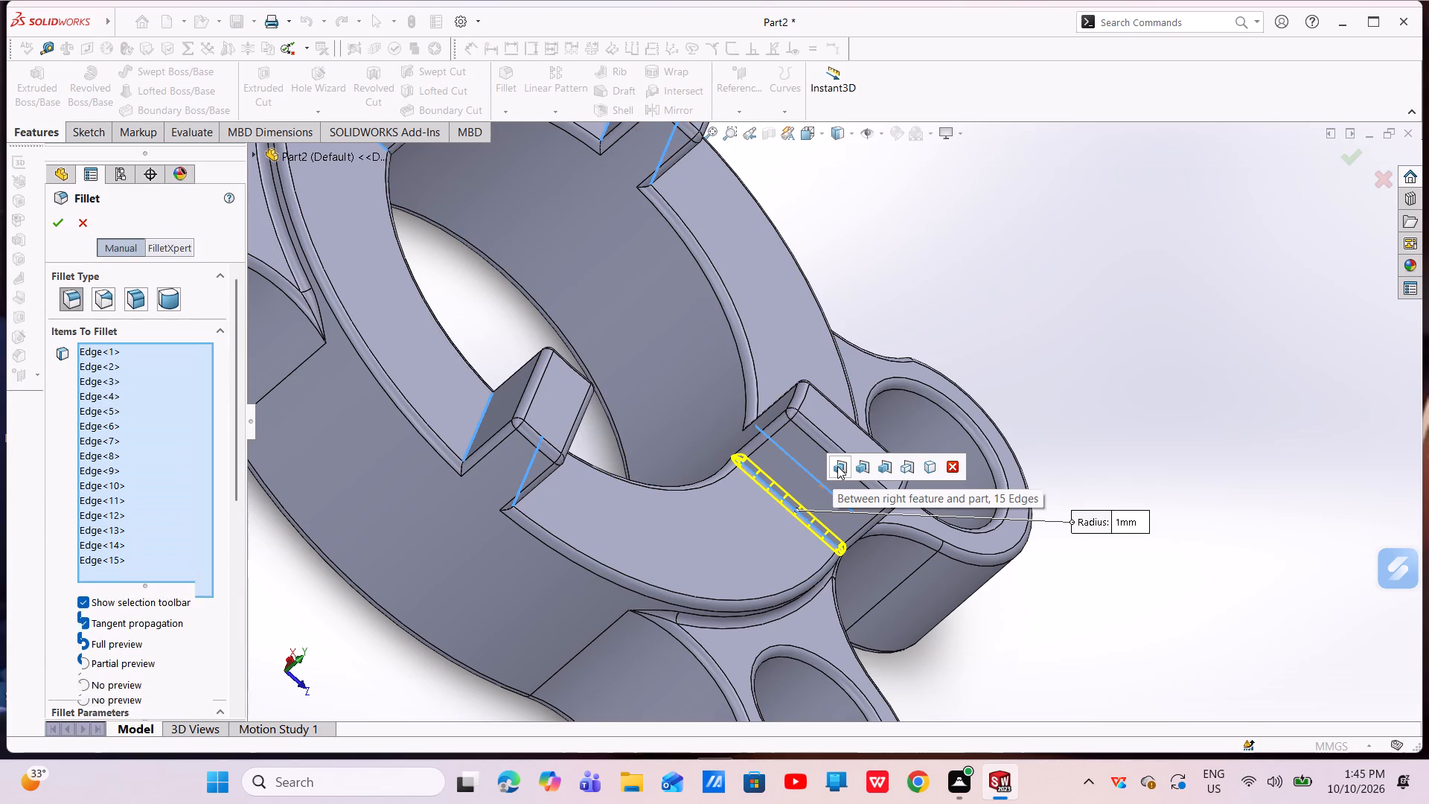
pyautogui.click(52, 226)
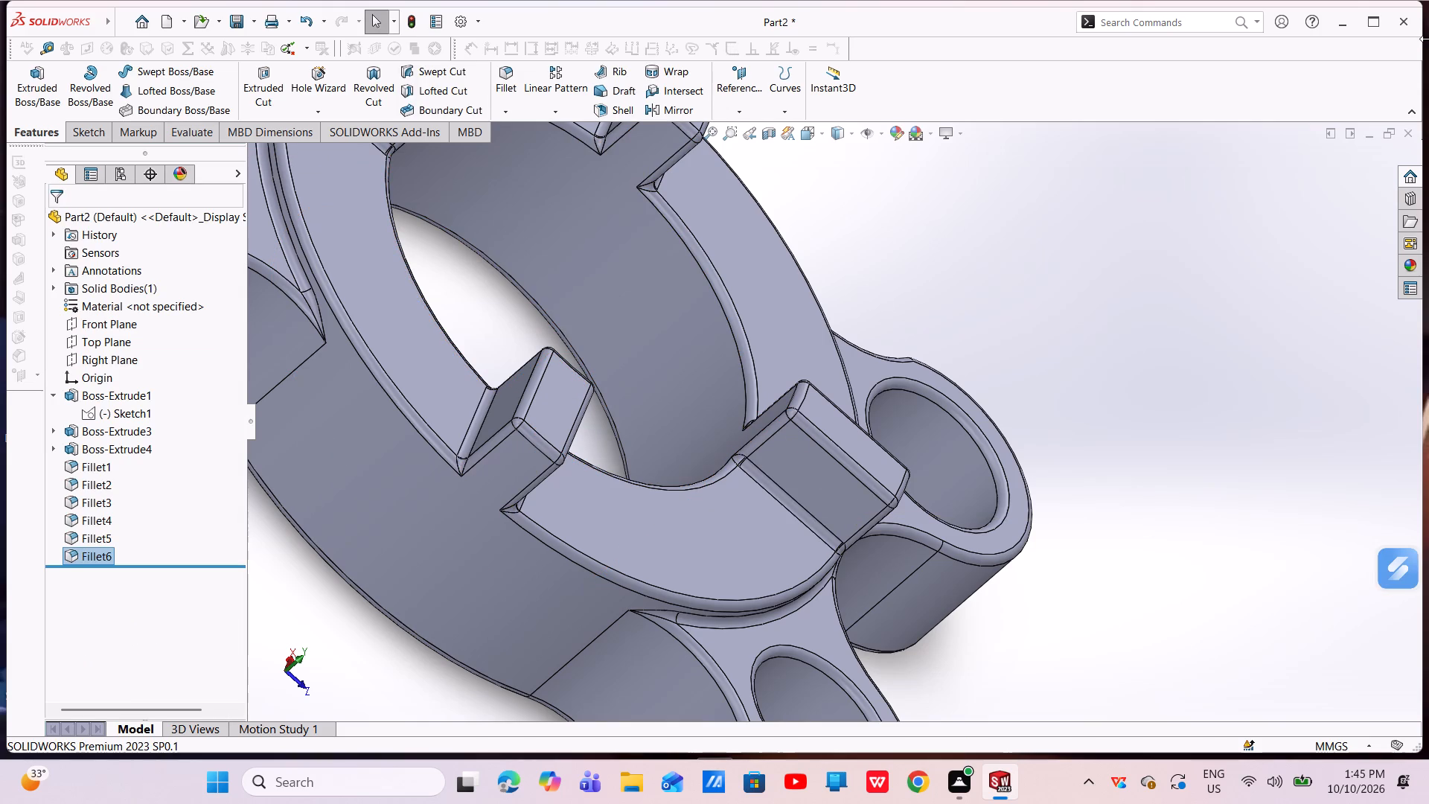
# Examine the block base fillets, the raised ring and the flange's outer sides from several angles.
pyautogui.scroll(3, 1264, 0)
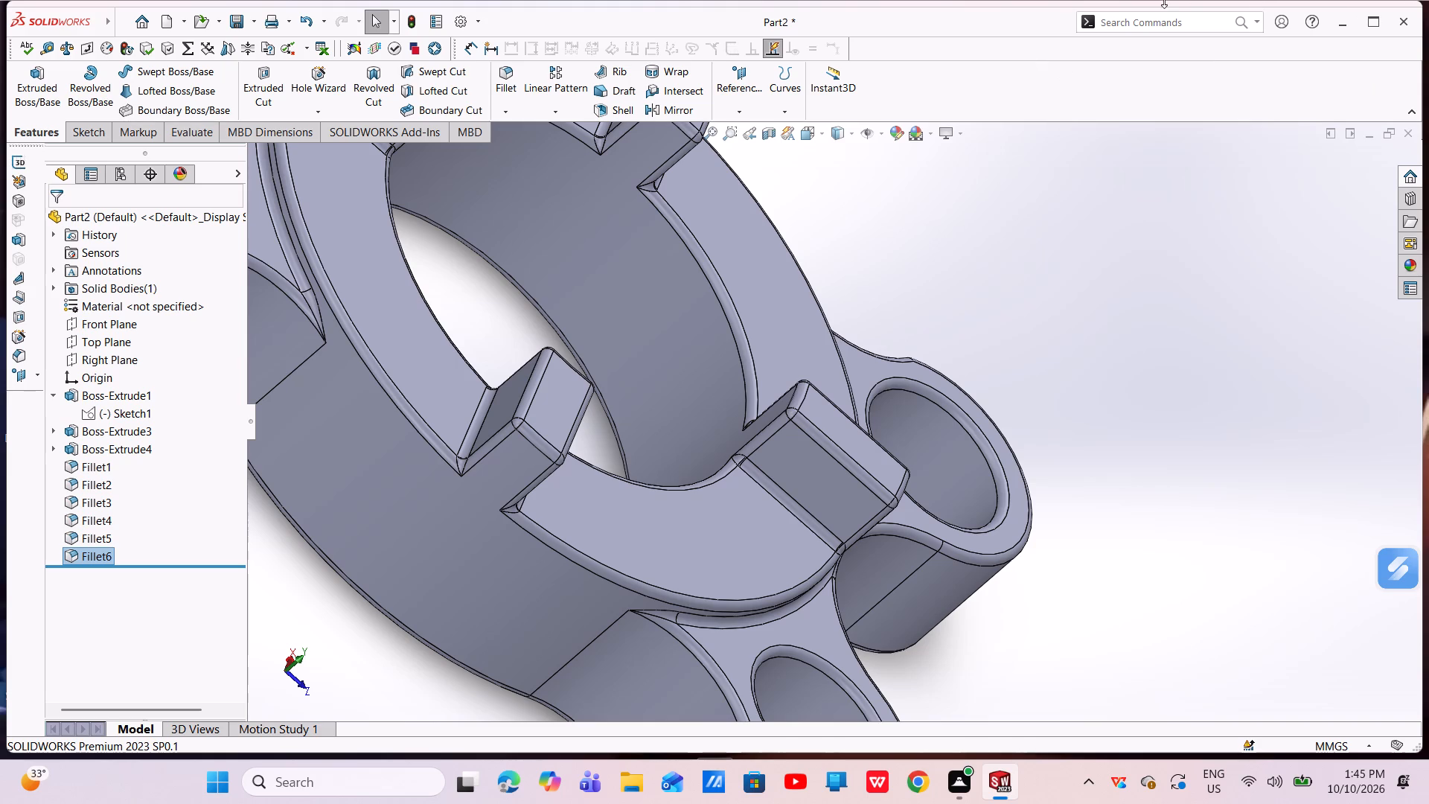
pyautogui.scroll(5, 831, 377)
pyautogui.scroll(-1, 720, 301)
pyautogui.moveTo(720, 301); pyautogui.dragTo(823, 433, button='middle')
pyautogui.scroll(-7, 675, 366)
pyautogui.scroll(6, 673, 363)
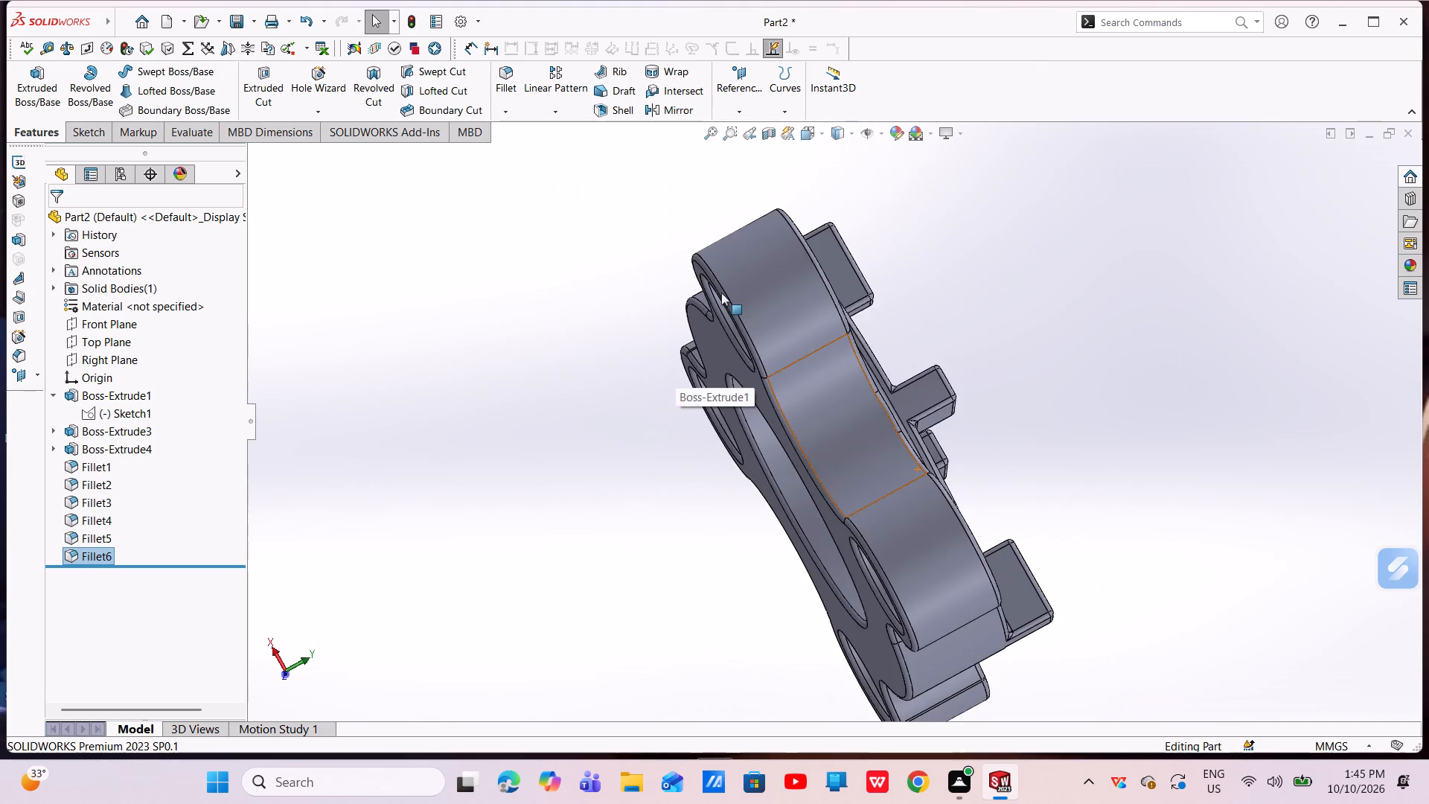
pyautogui.moveTo(725, 290); pyautogui.dragTo(558, 441, button='middle')
pyautogui.scroll(1, 733, 357)
pyautogui.scroll(-5, 765, 325)
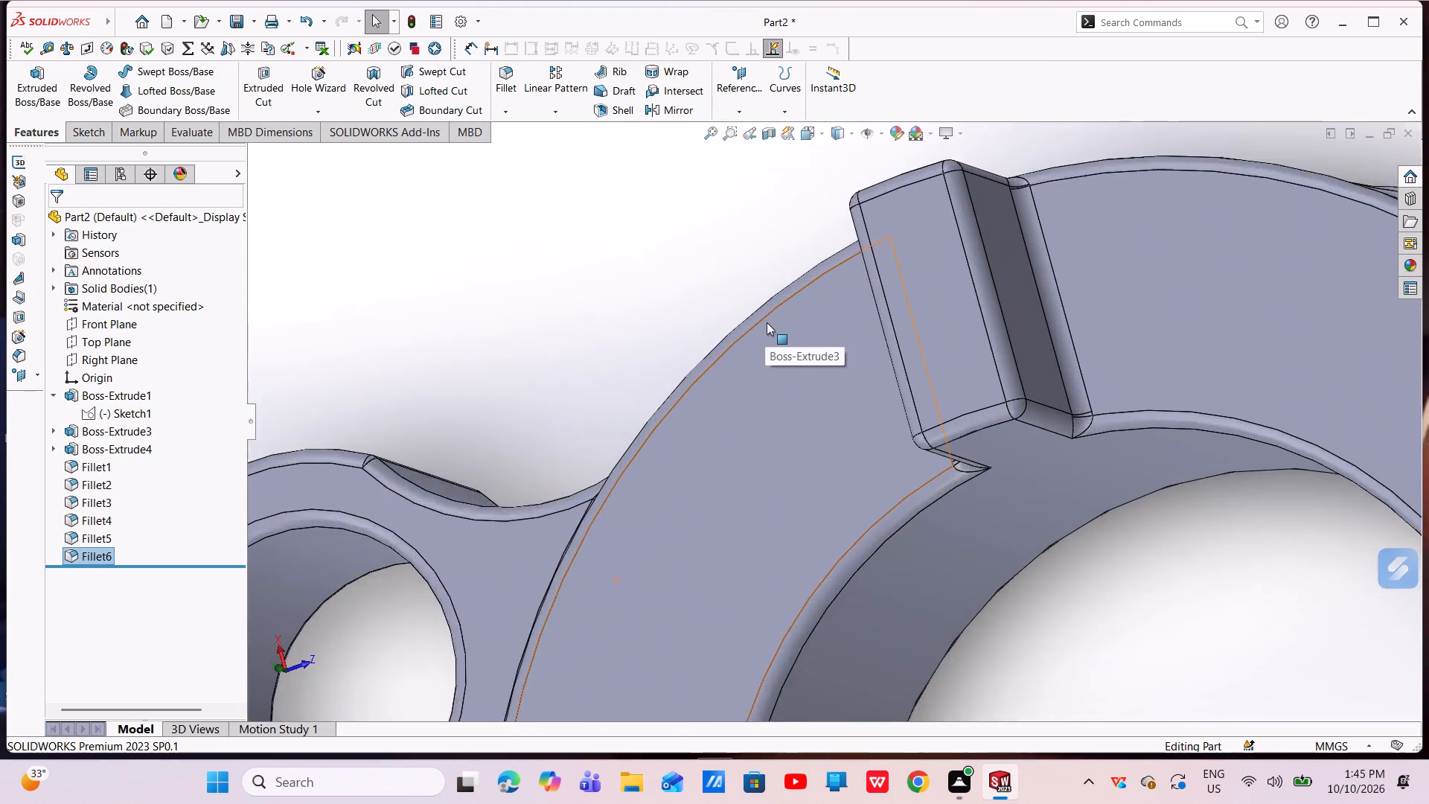
pyautogui.scroll(-3, 767, 322)
pyautogui.scroll(8, 779, 316)
pyautogui.moveTo(798, 332); pyautogui.dragTo(836, 194, button='middle')
pyautogui.scroll(1, 787, 281)
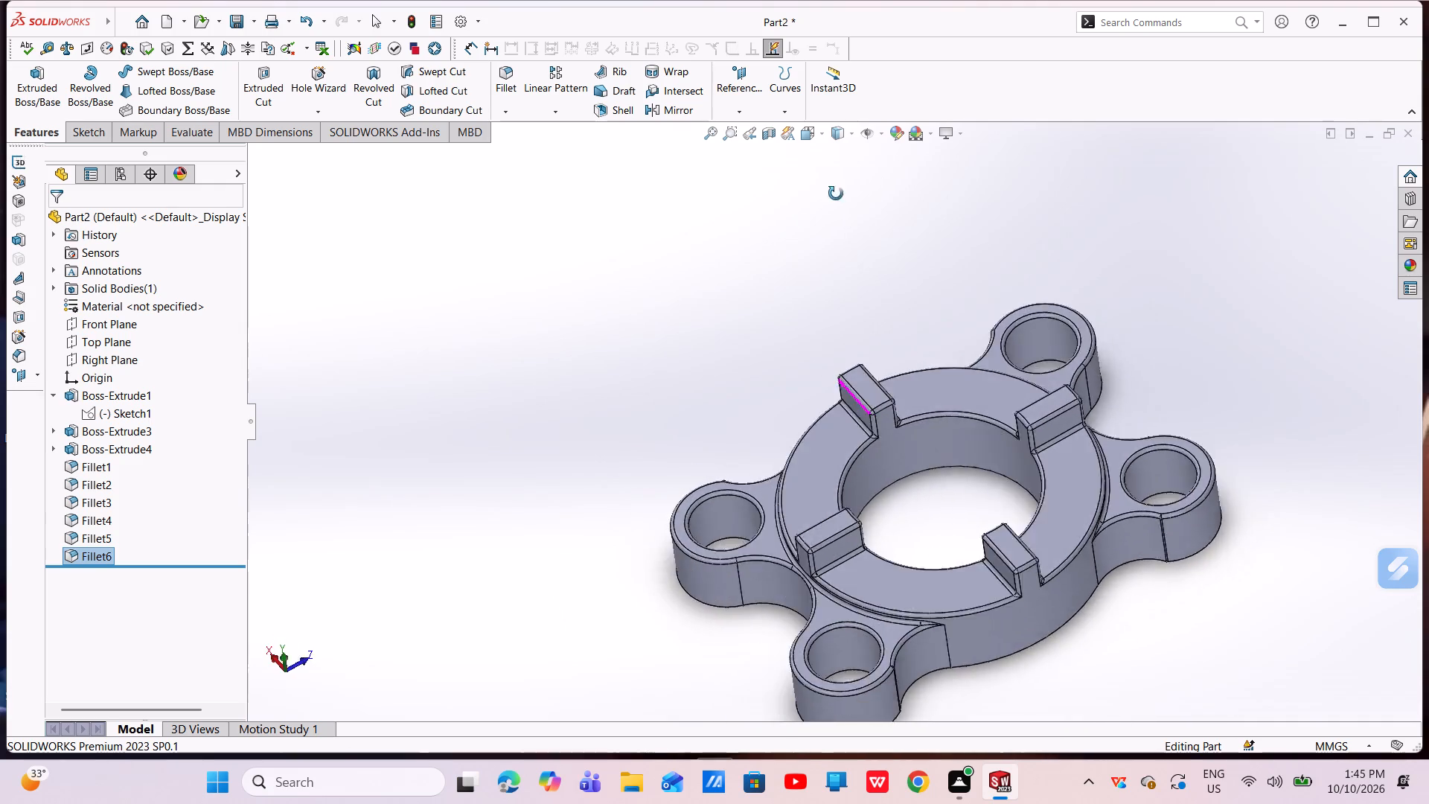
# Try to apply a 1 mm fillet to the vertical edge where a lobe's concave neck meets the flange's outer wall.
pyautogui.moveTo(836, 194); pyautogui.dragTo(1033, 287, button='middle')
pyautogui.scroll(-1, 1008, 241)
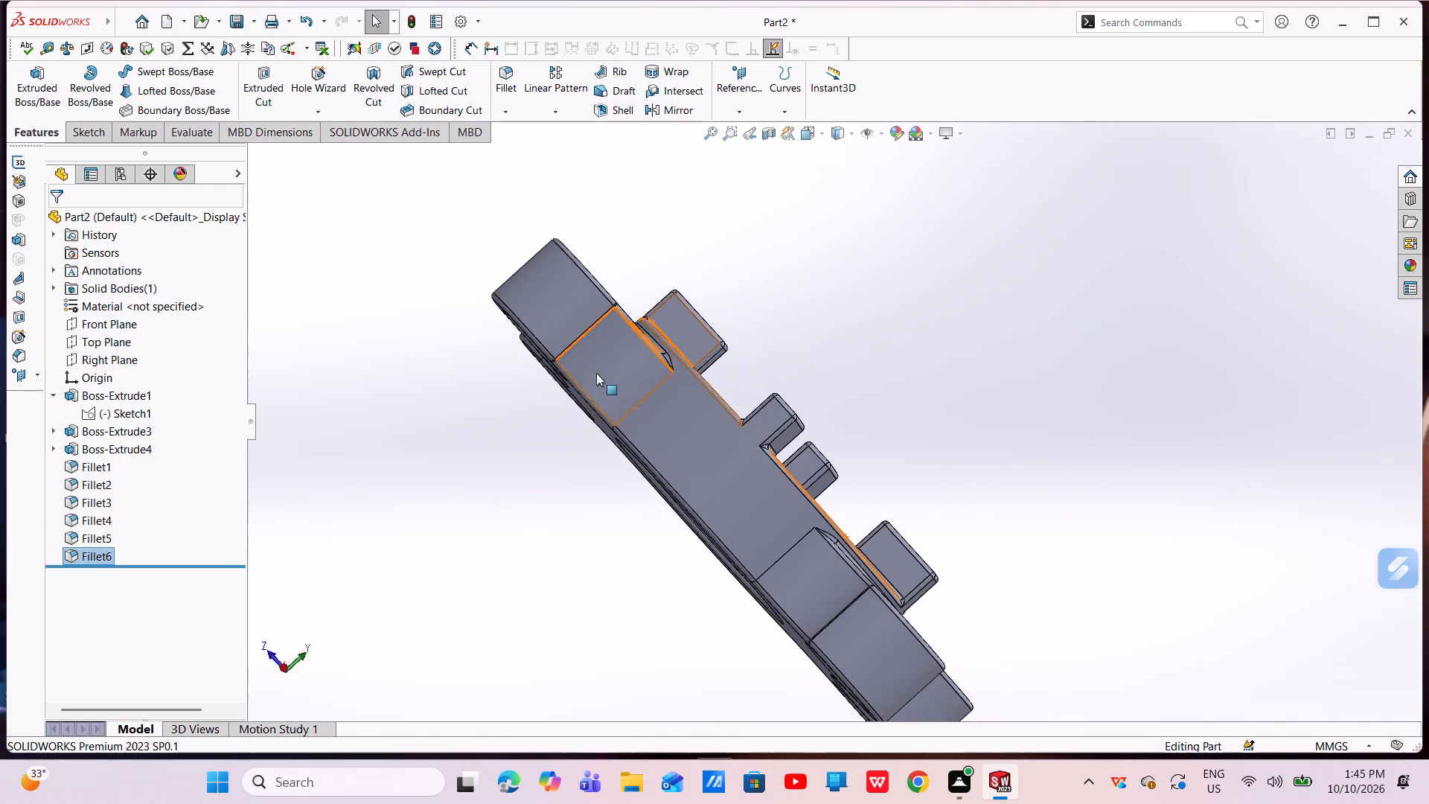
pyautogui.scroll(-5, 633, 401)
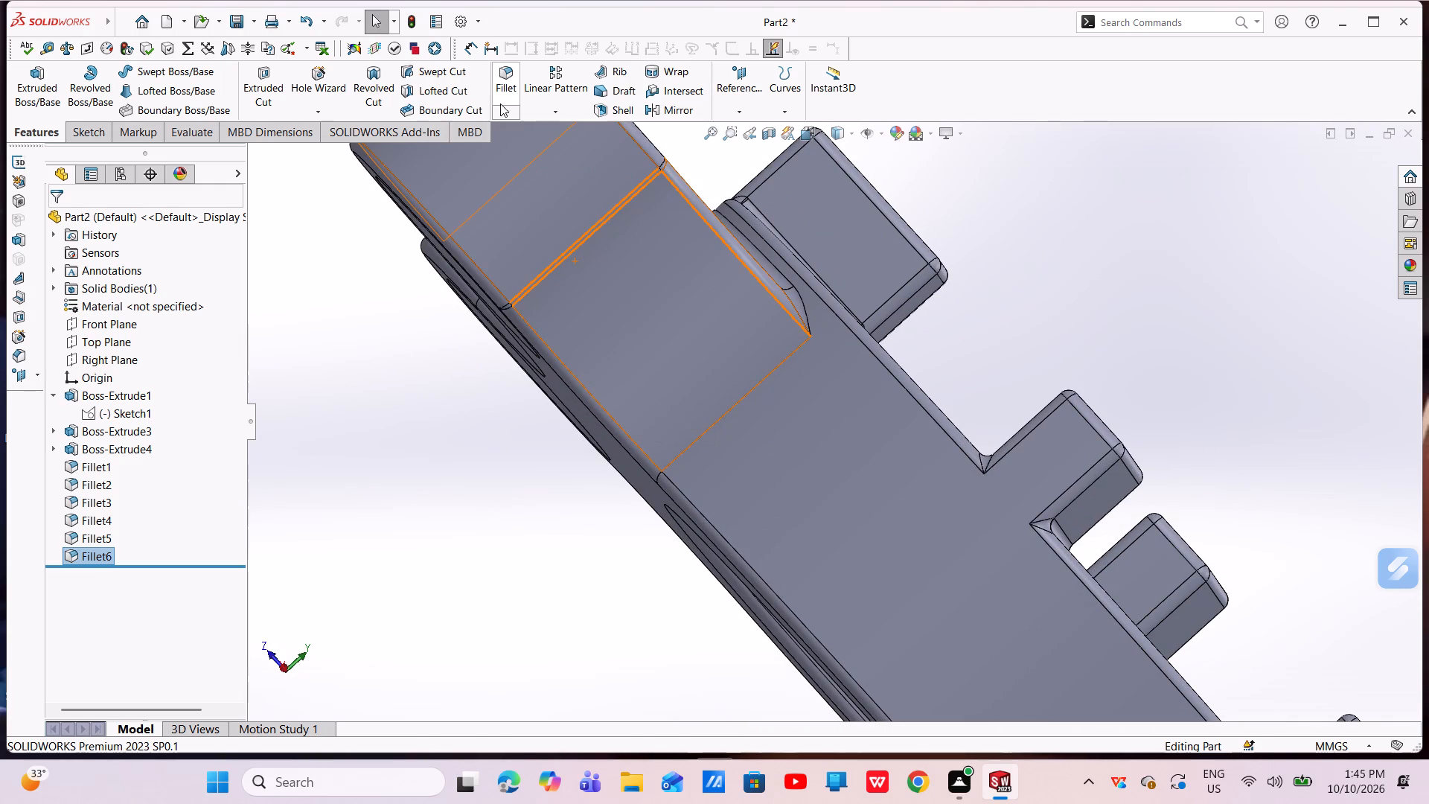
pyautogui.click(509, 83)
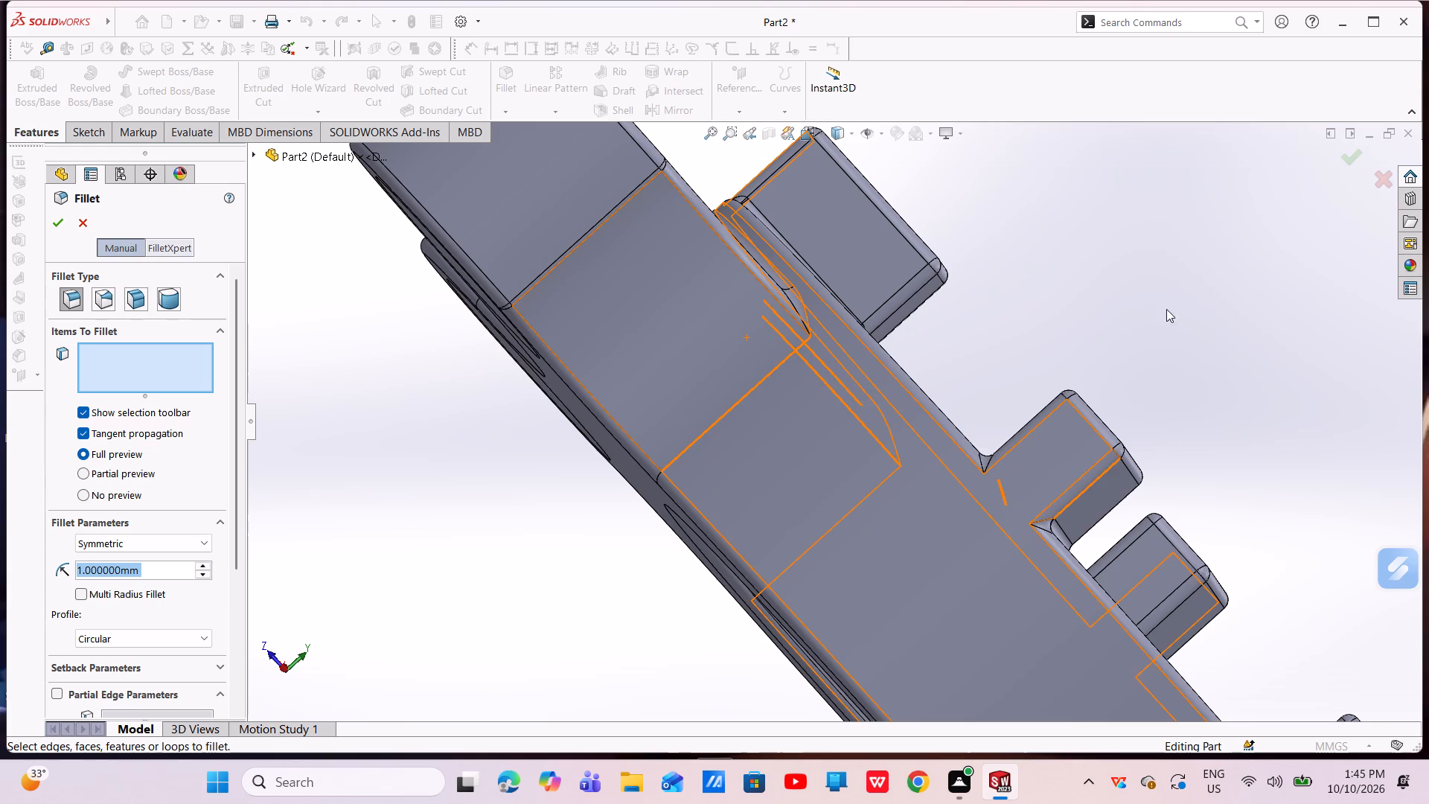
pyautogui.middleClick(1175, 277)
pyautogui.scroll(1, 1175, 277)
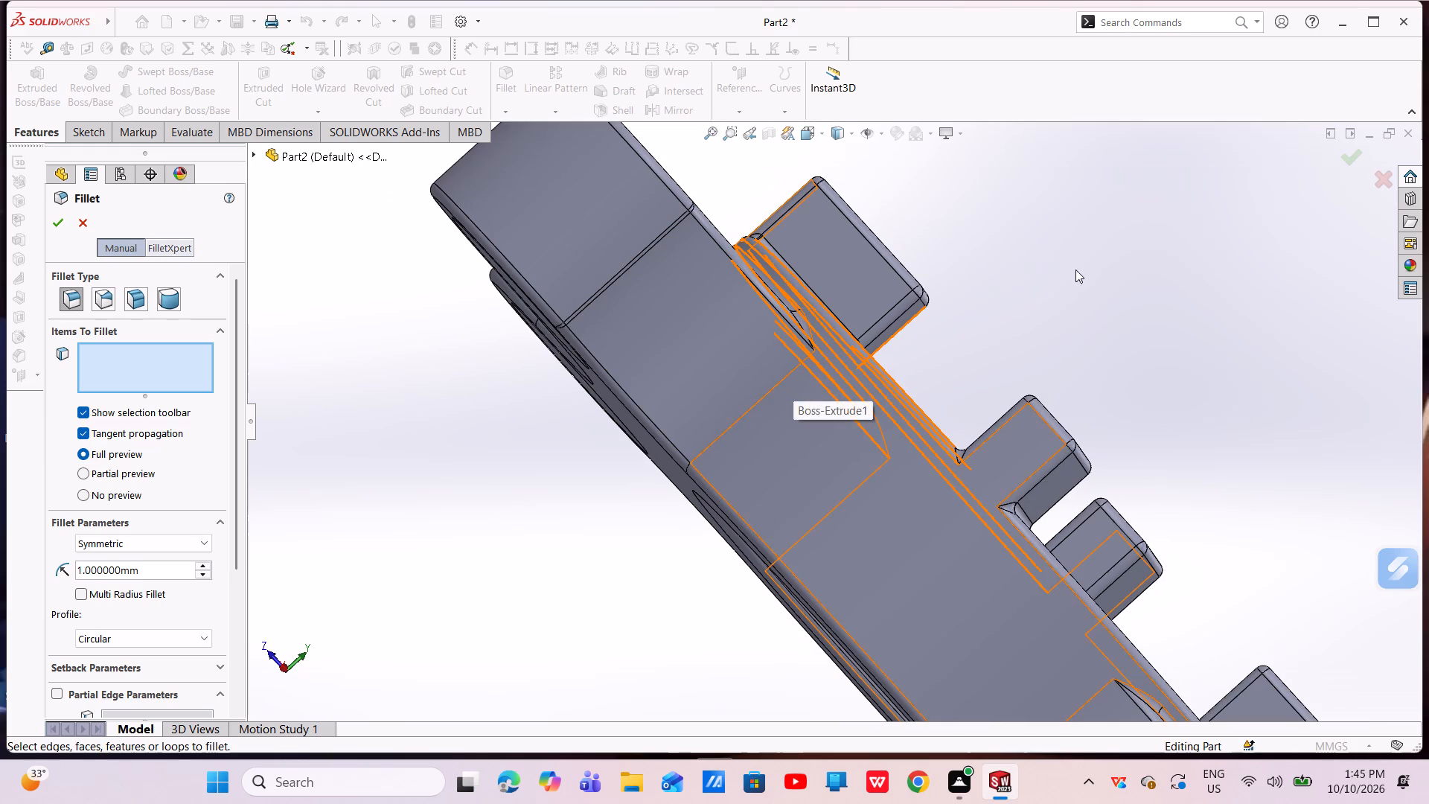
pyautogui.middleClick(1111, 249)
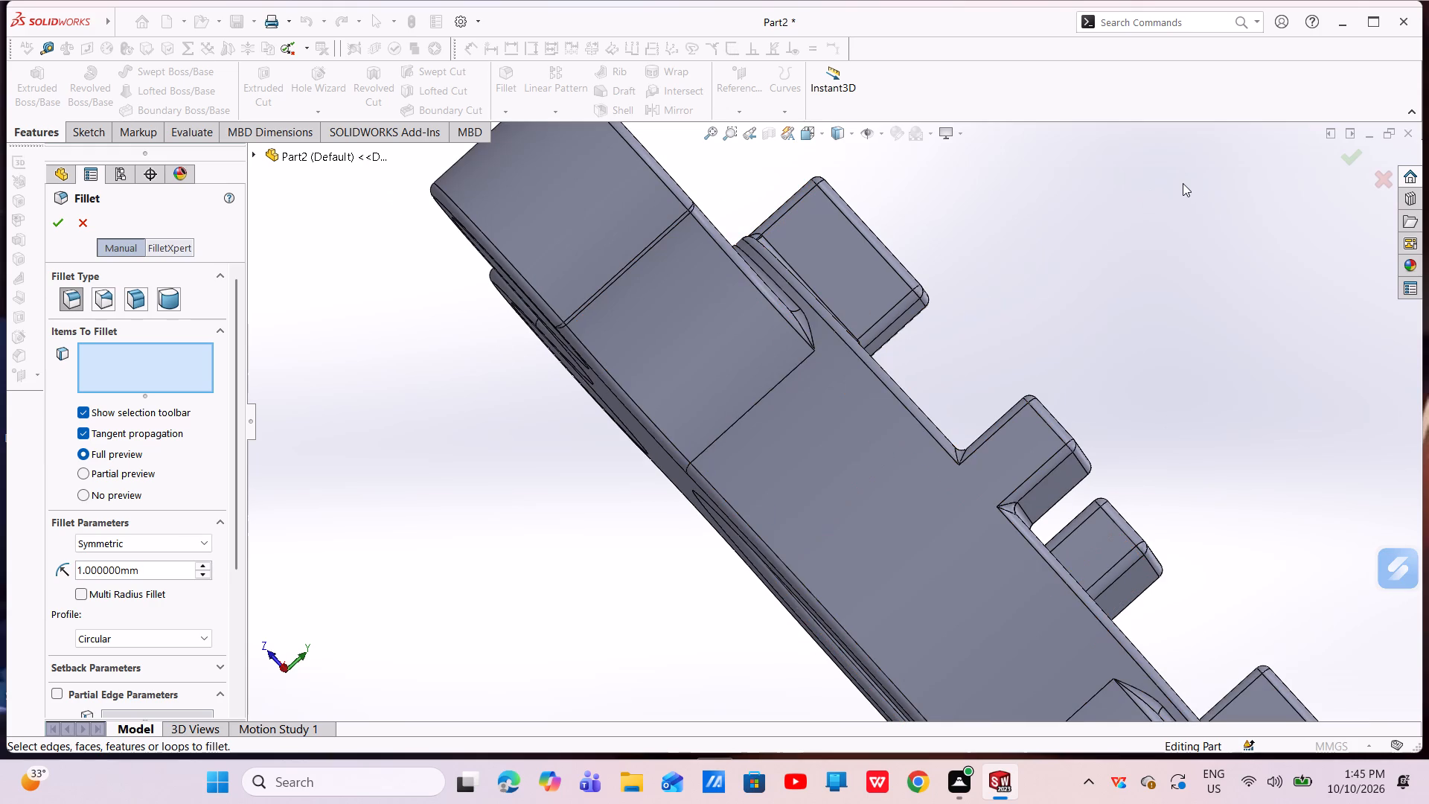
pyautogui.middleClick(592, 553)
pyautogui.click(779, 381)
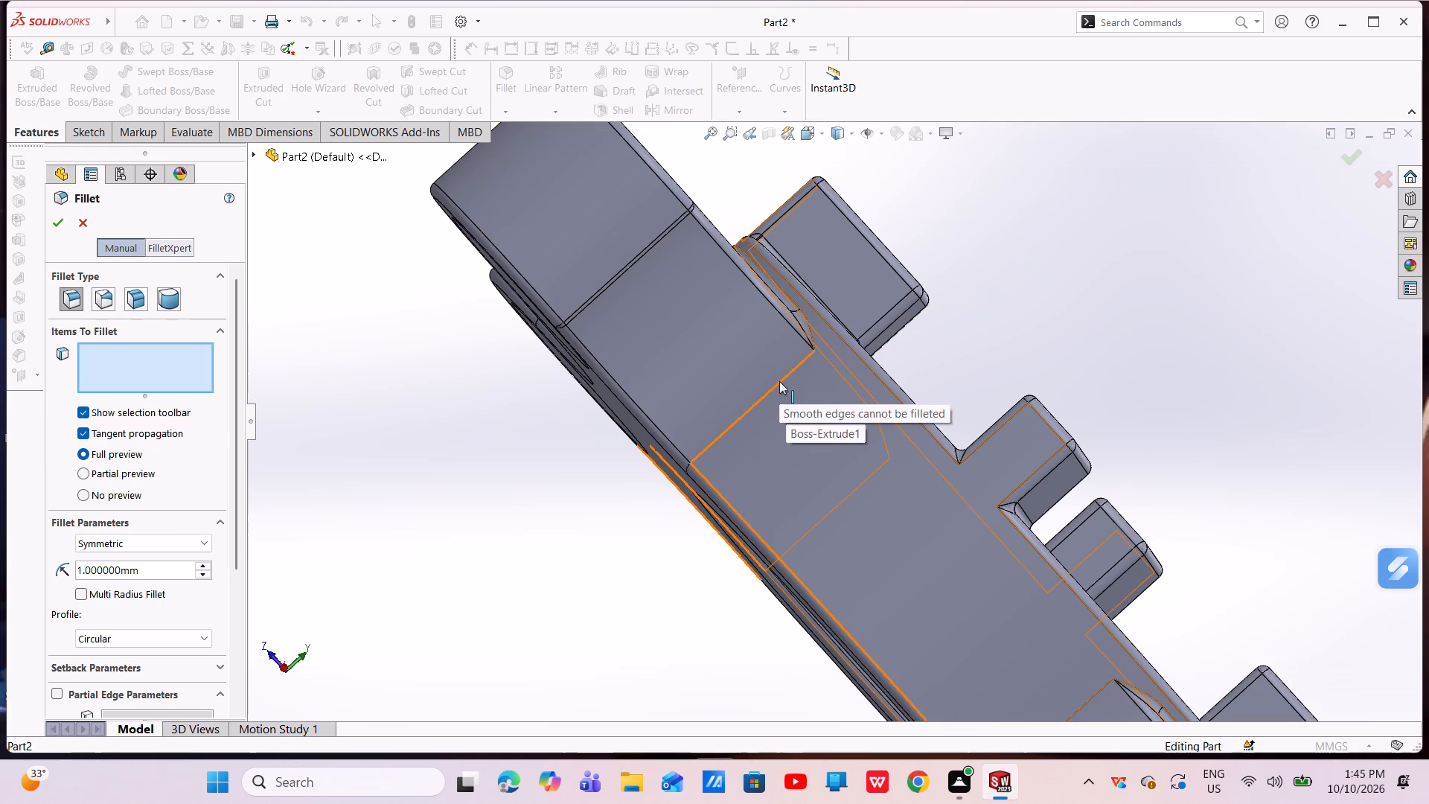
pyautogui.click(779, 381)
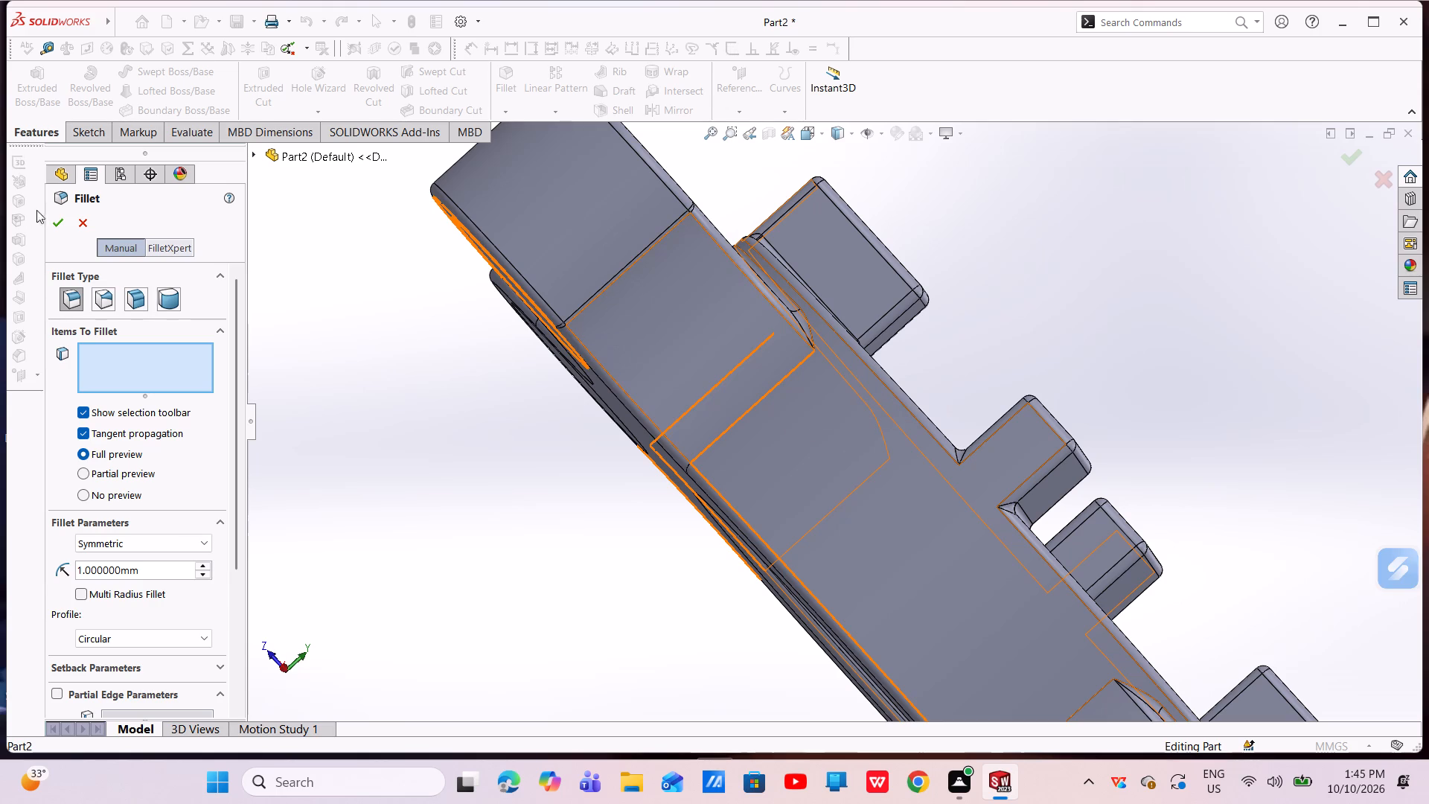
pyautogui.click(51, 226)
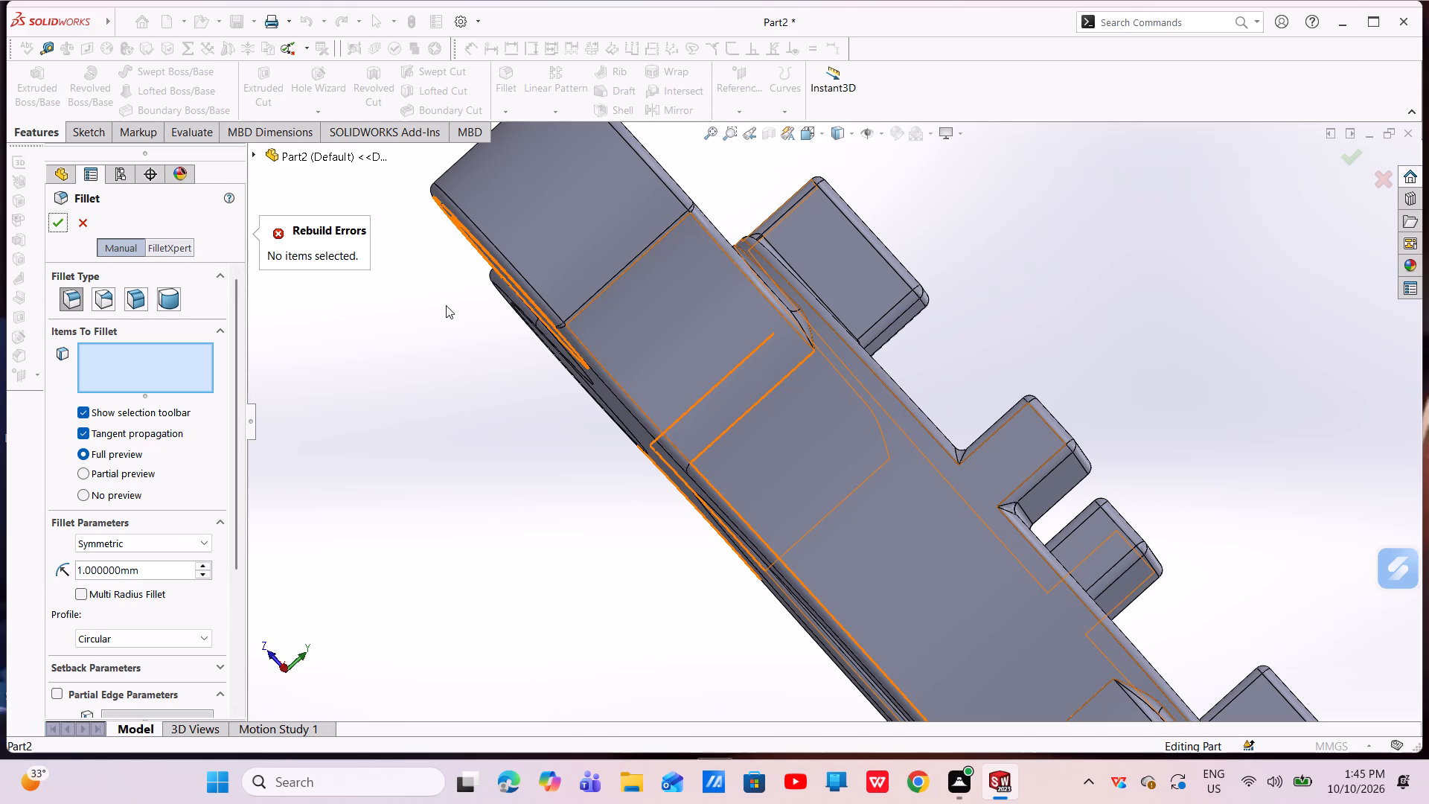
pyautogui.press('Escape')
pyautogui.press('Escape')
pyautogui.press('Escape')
# Examine the whole filleted flange from several angles, including its lobes, outer wall and radial blocks.
pyautogui.scroll(6, 764, 315)
pyautogui.moveTo(889, 398); pyautogui.dragTo(890, 398, button='middle')
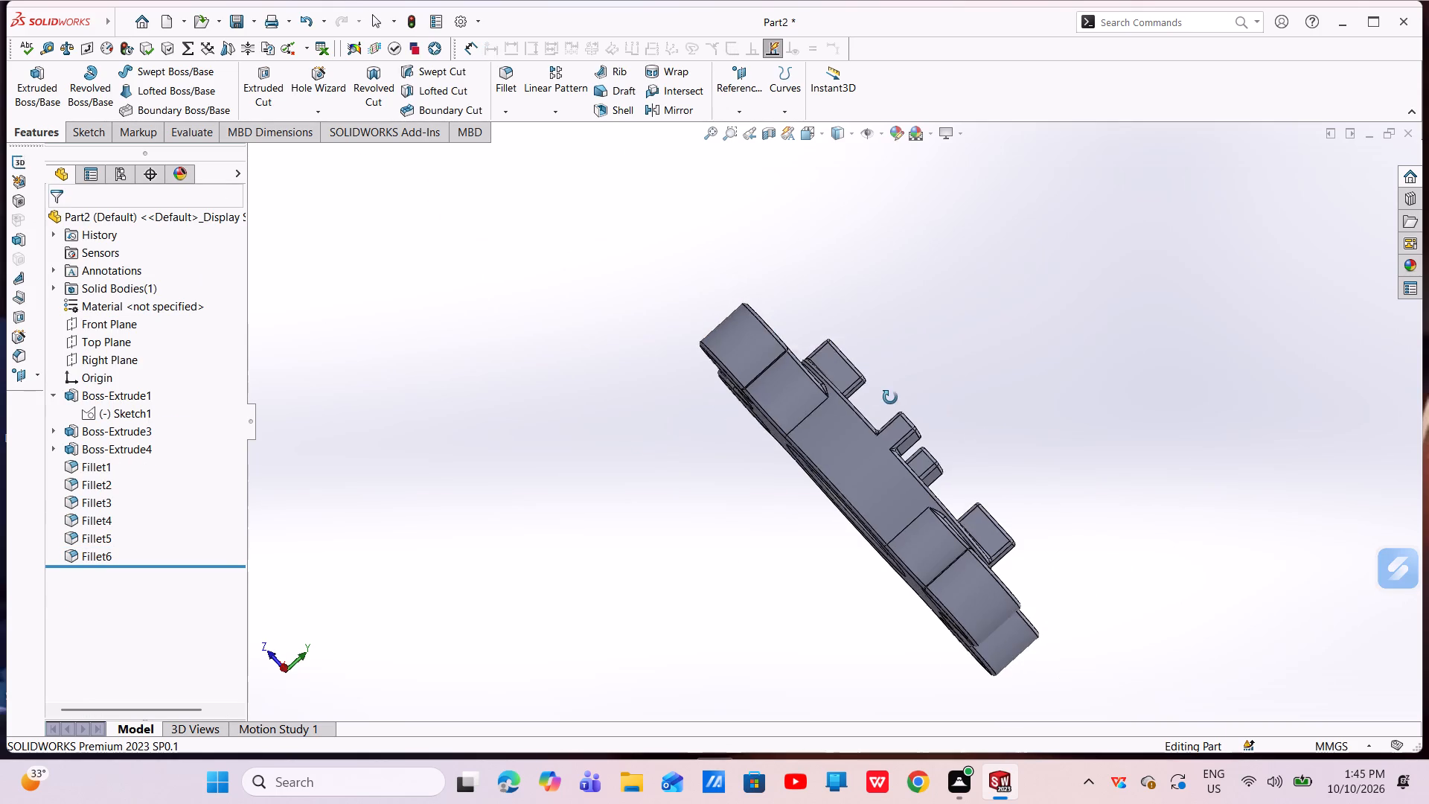
pyautogui.moveTo(890, 398); pyautogui.dragTo(671, 473, button='middle')
pyautogui.scroll(-6, 1123, 424)
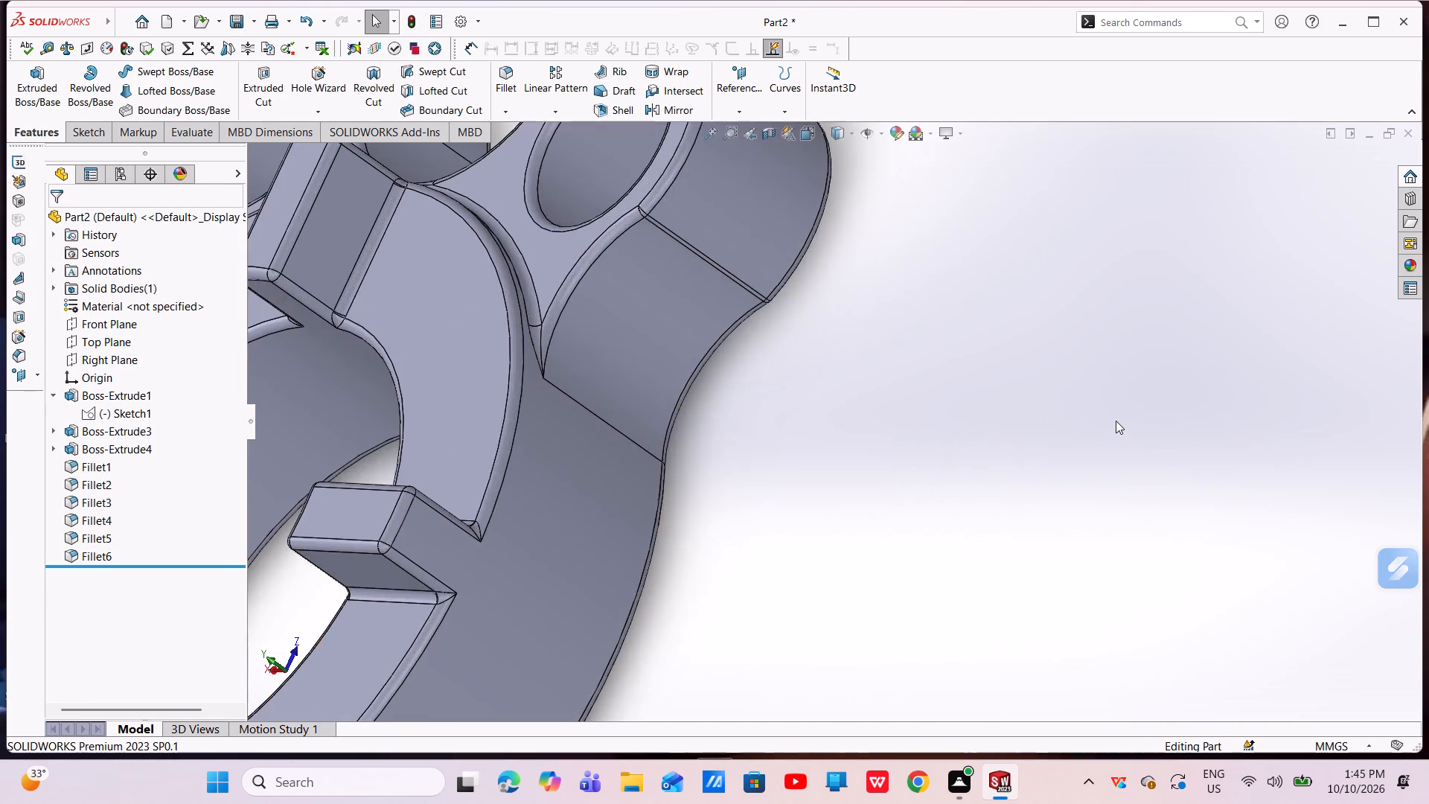
pyautogui.scroll(7, 1116, 419)
pyautogui.scroll(-1, 858, 410)
pyautogui.moveTo(858, 410); pyautogui.dragTo(1128, 299, button='middle')
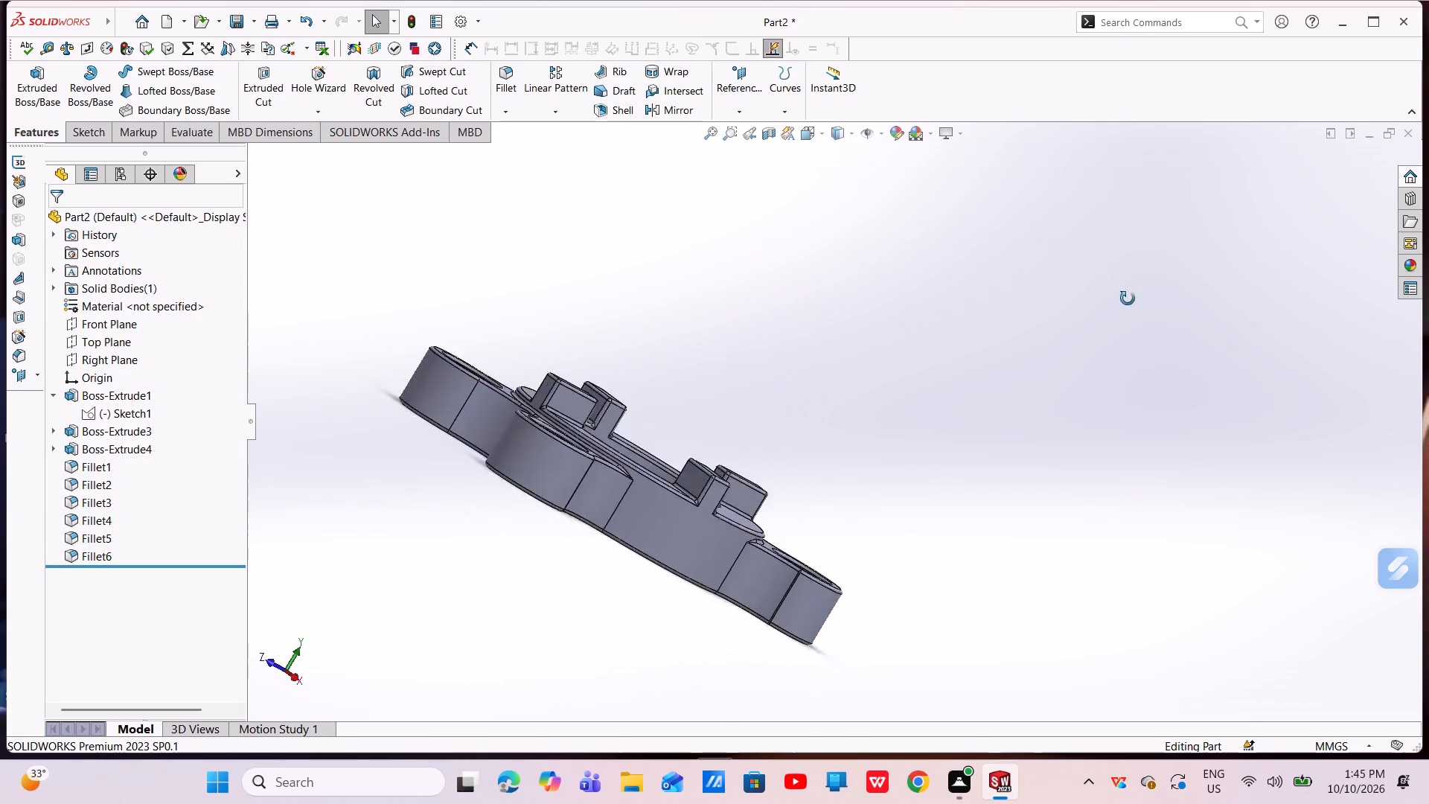
pyautogui.moveTo(1128, 299); pyautogui.dragTo(1050, 430, button='middle')
pyautogui.scroll(-1, 1133, 306)
pyautogui.scroll(7, 1028, 430)
pyautogui.moveTo(695, 393); pyautogui.dragTo(692, 392, button='middle')
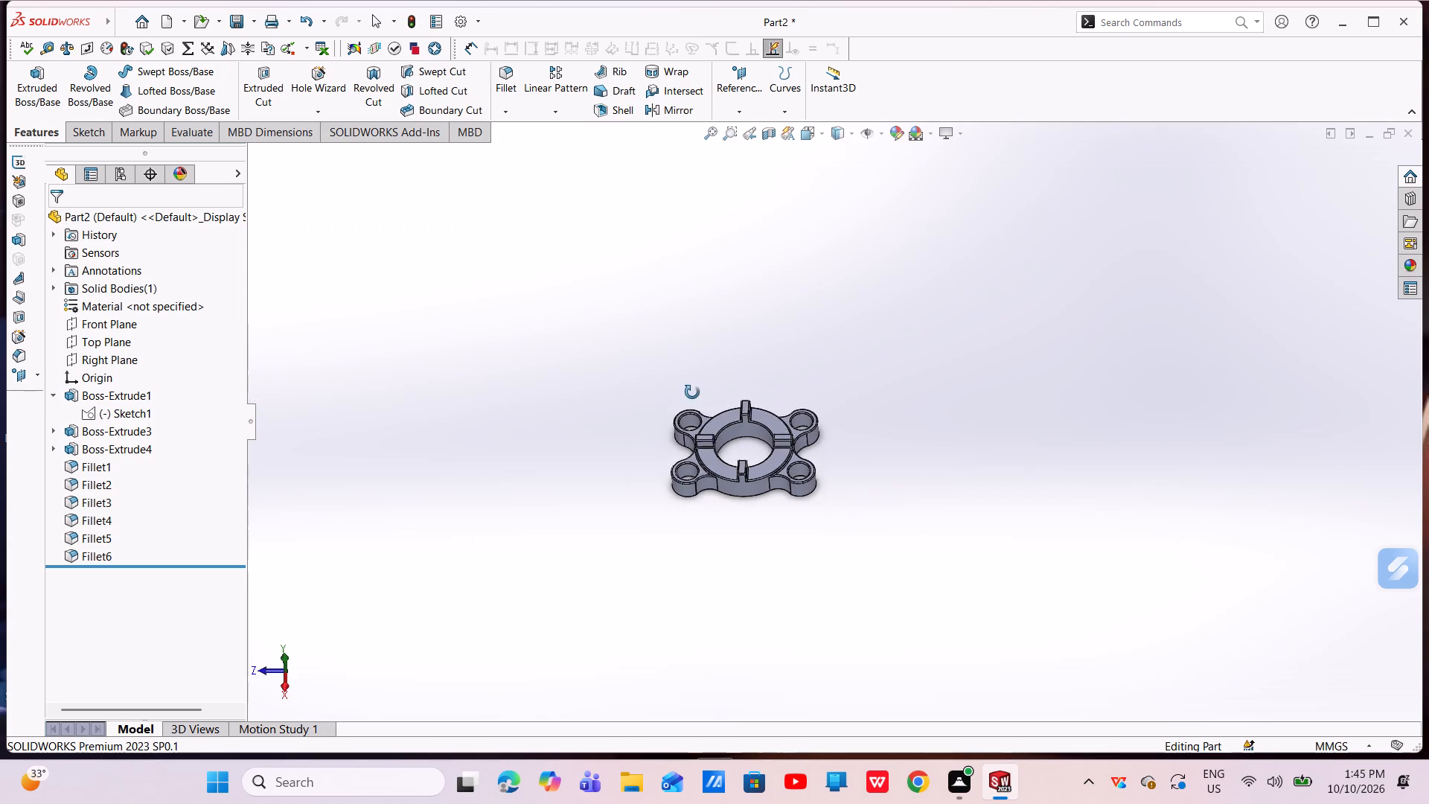
pyautogui.moveTo(692, 392); pyautogui.dragTo(836, 500, button='middle')
pyautogui.scroll(-5, 614, 360)
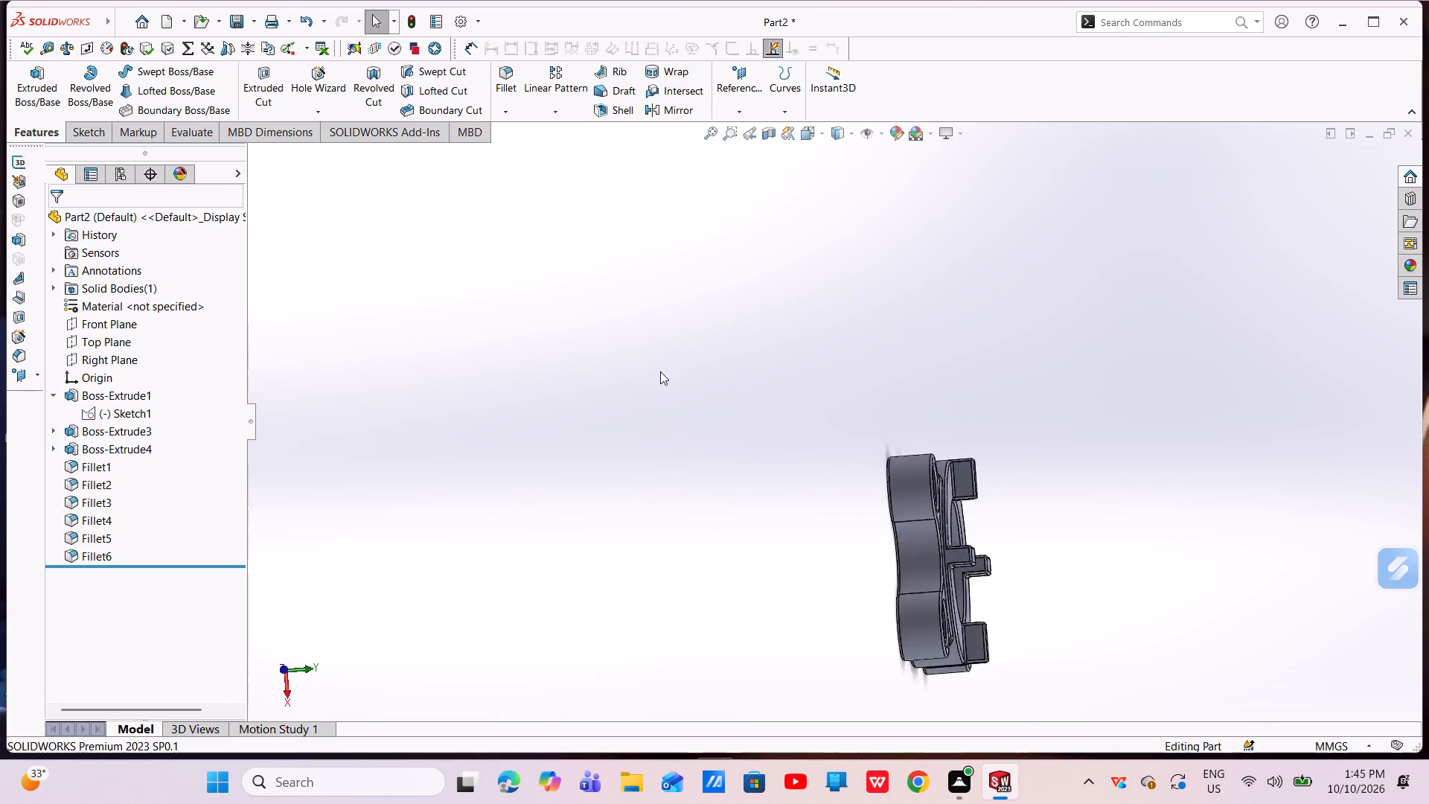
pyautogui.scroll(-1, 660, 371)
pyautogui.scroll(5, 784, 385)
pyautogui.scroll(-2, 1019, 399)
pyautogui.scroll(4, 1024, 415)
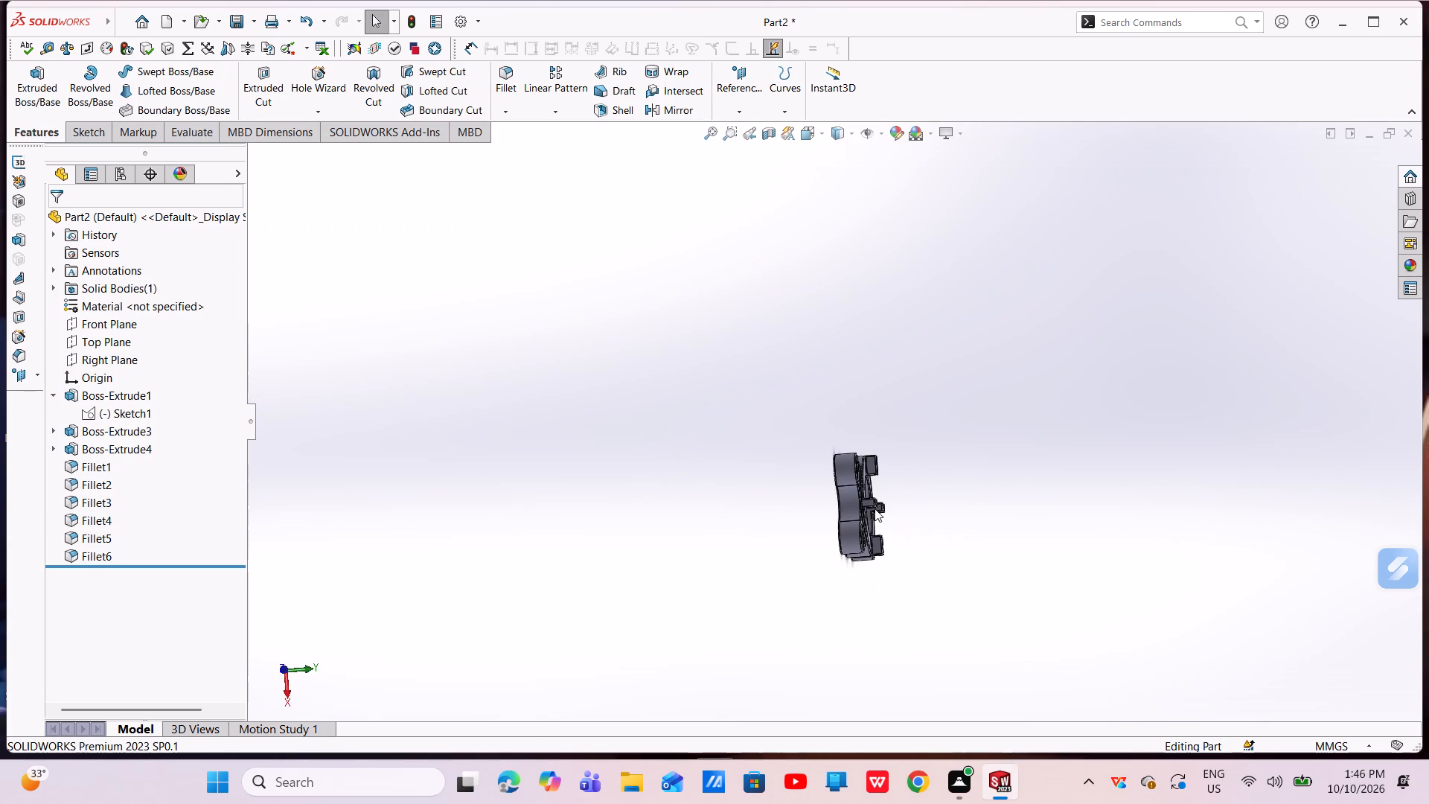
pyautogui.scroll(-3, 873, 524)
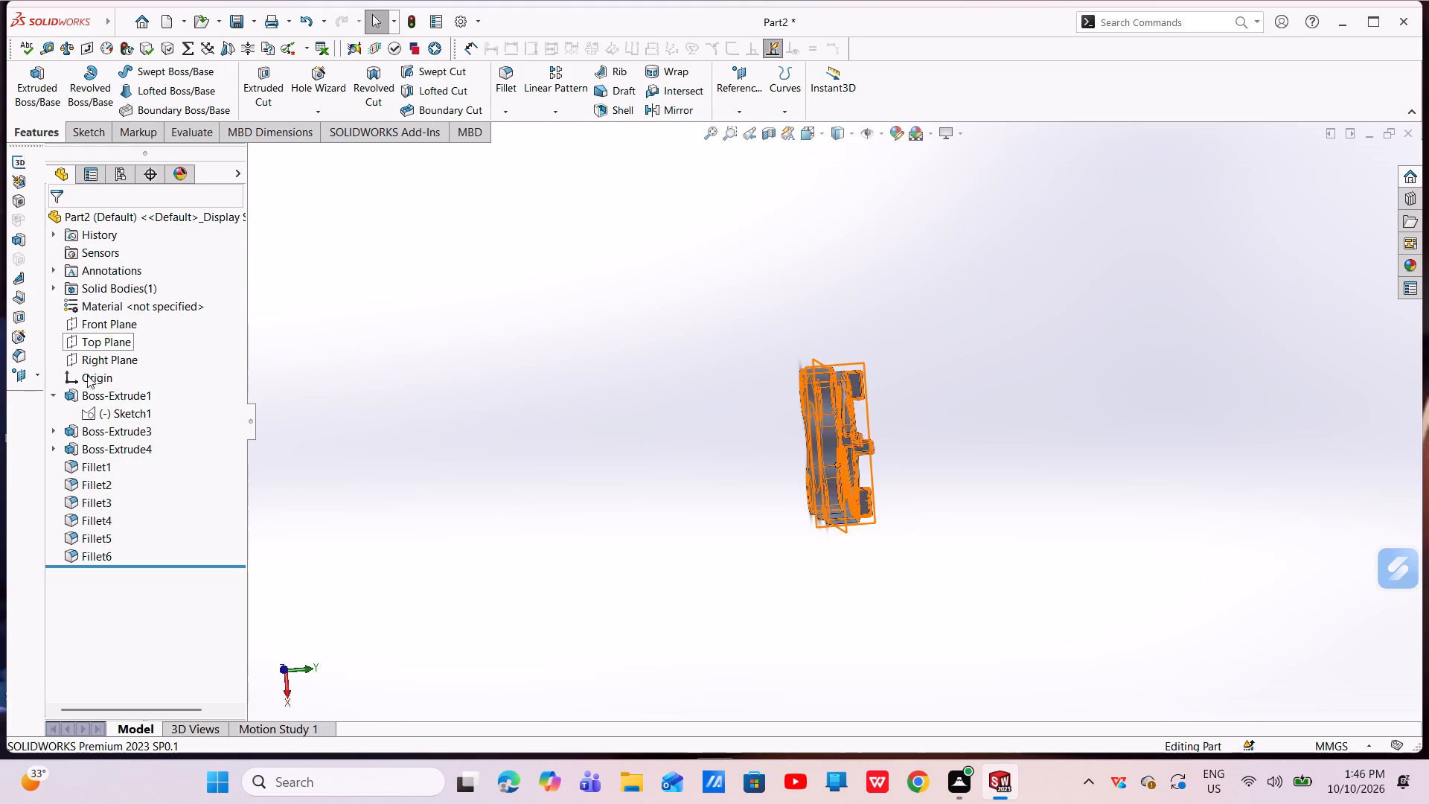
# Set the extrusion depth of the four radial blocks to 5 mm.
pyautogui.click(127, 447)
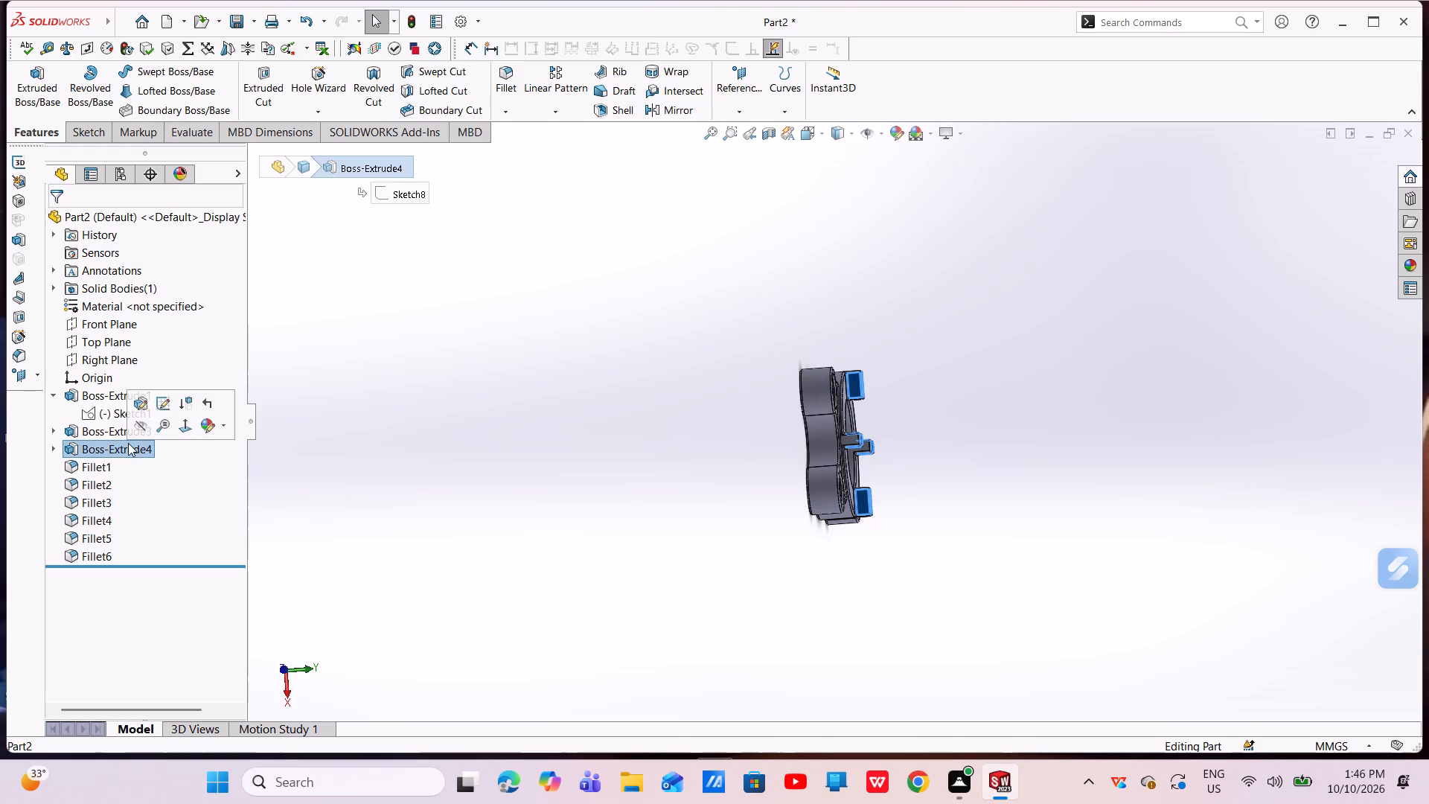
pyautogui.click(139, 406)
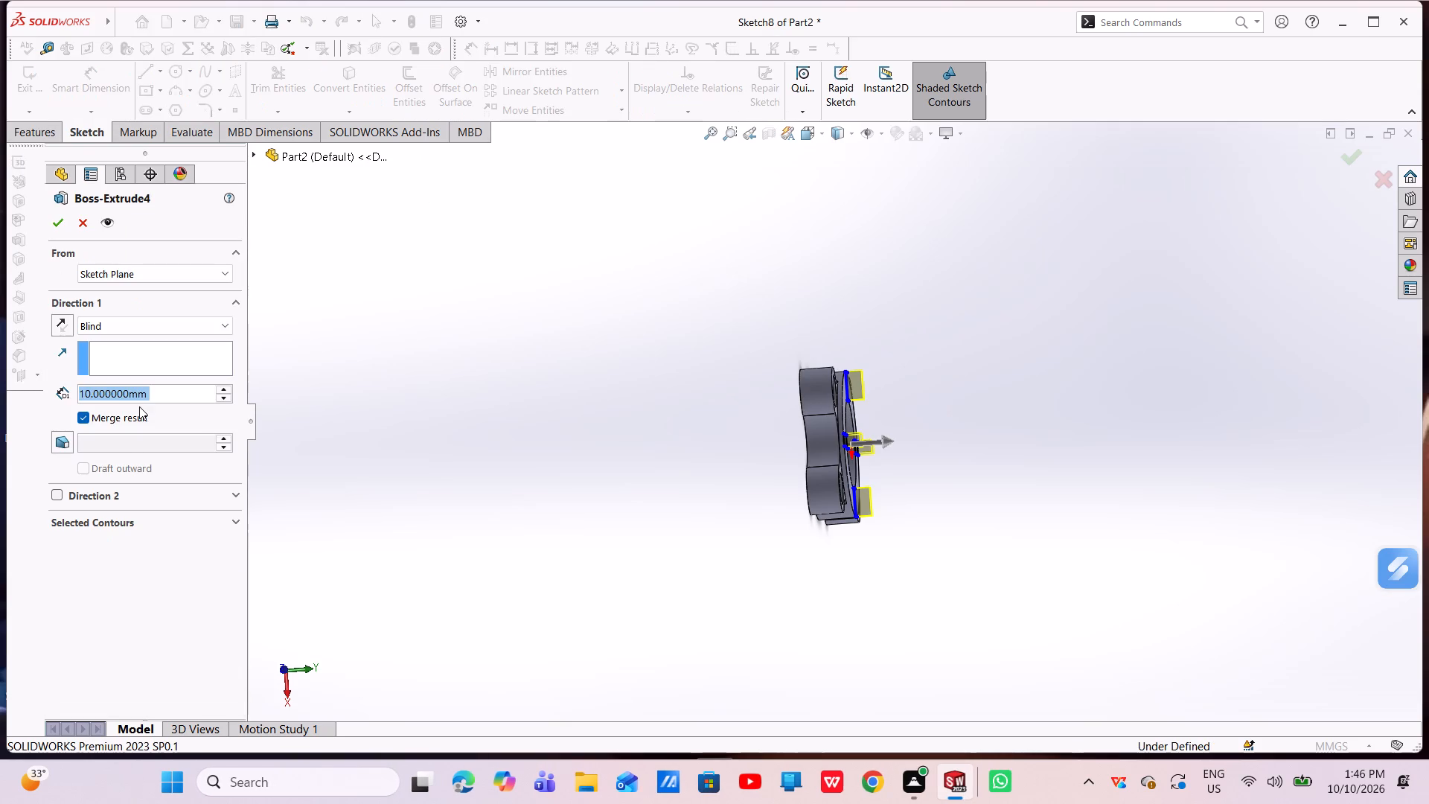
pyautogui.press('BackSpace')
pyautogui.press('5')
pyautogui.press('Return')
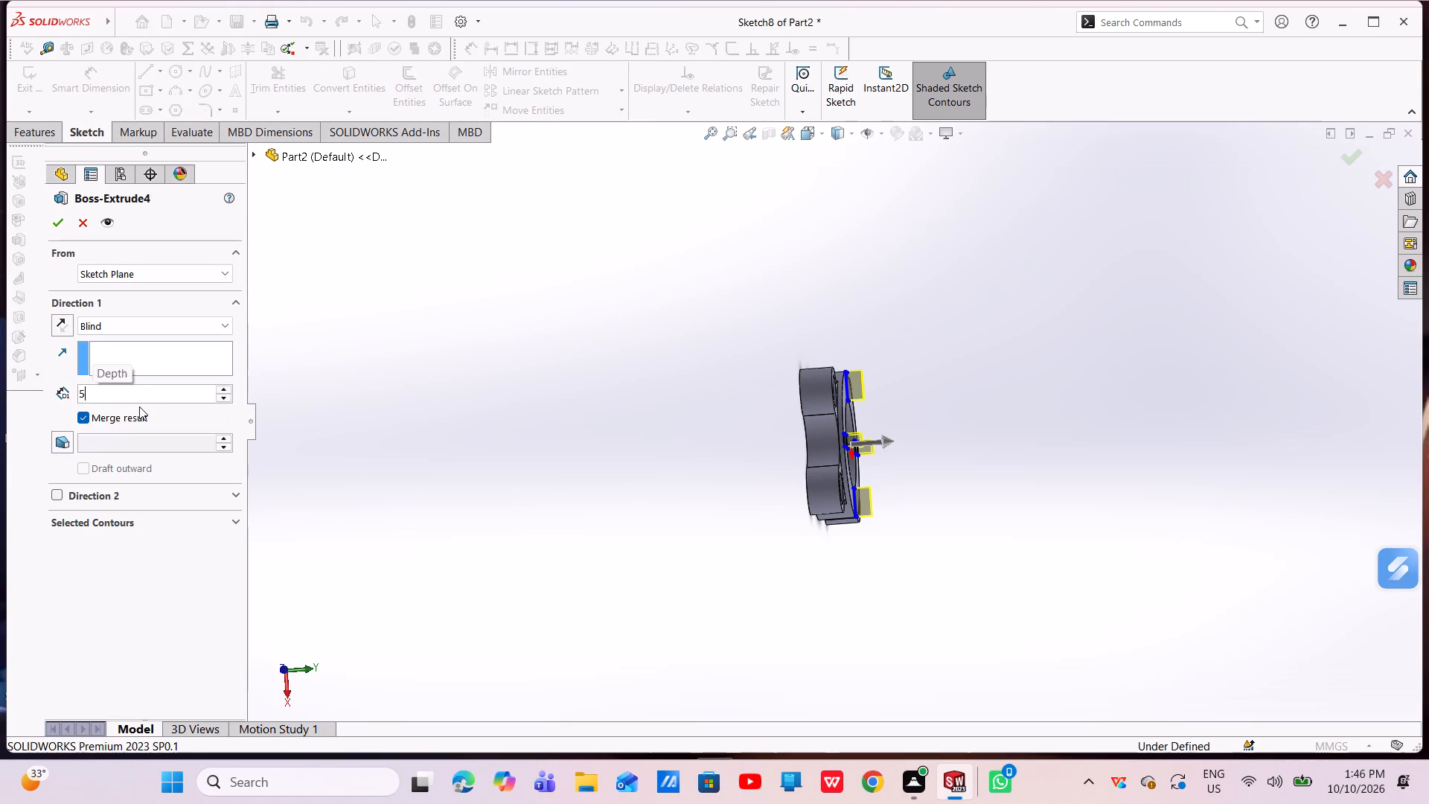
pyautogui.click(63, 219)
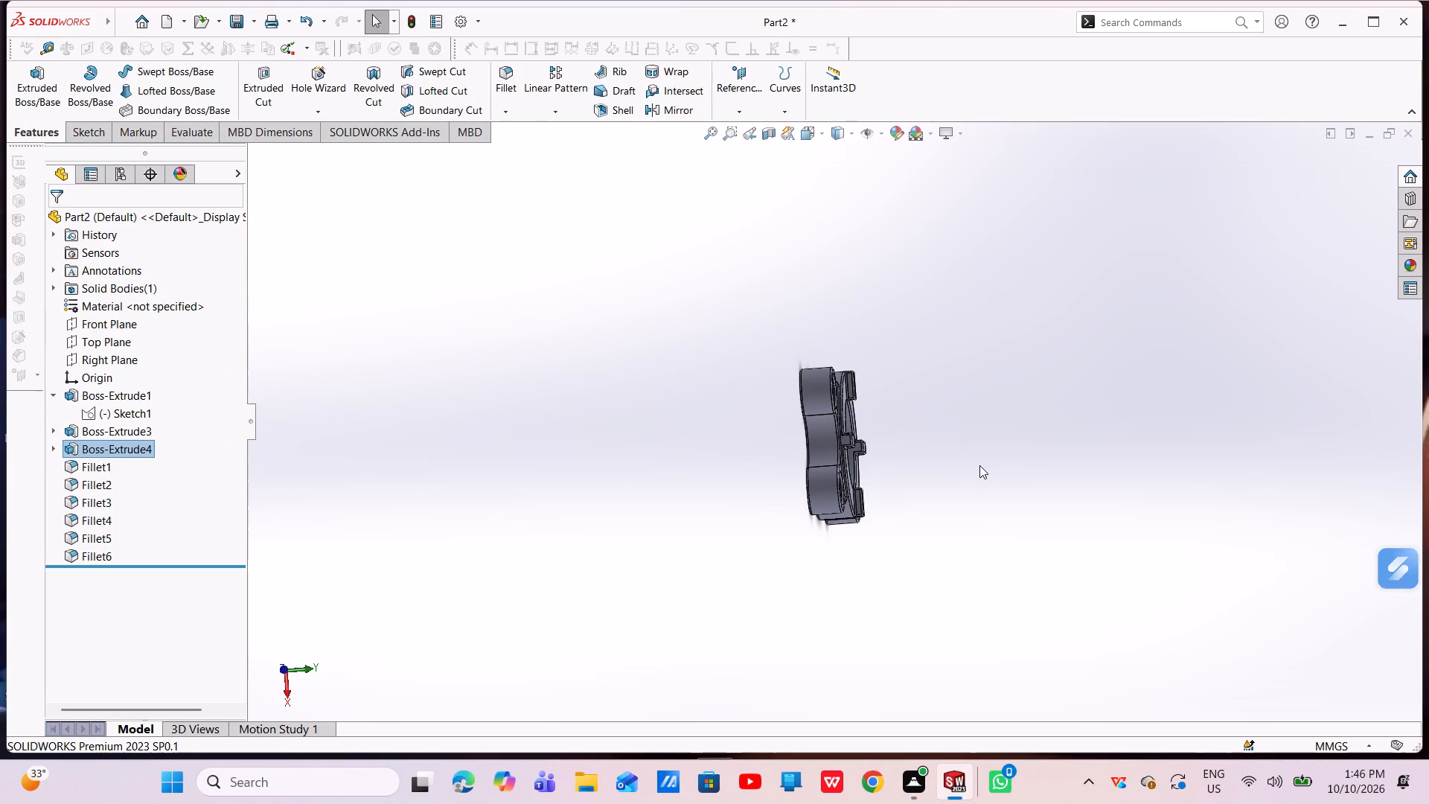
# Examine the radial blocks, raised ring and lobes of the flange from several angles.
pyautogui.scroll(1, 978, 465)
pyautogui.moveTo(939, 436); pyautogui.dragTo(810, 433, button='middle')
pyautogui.scroll(-5, 860, 391)
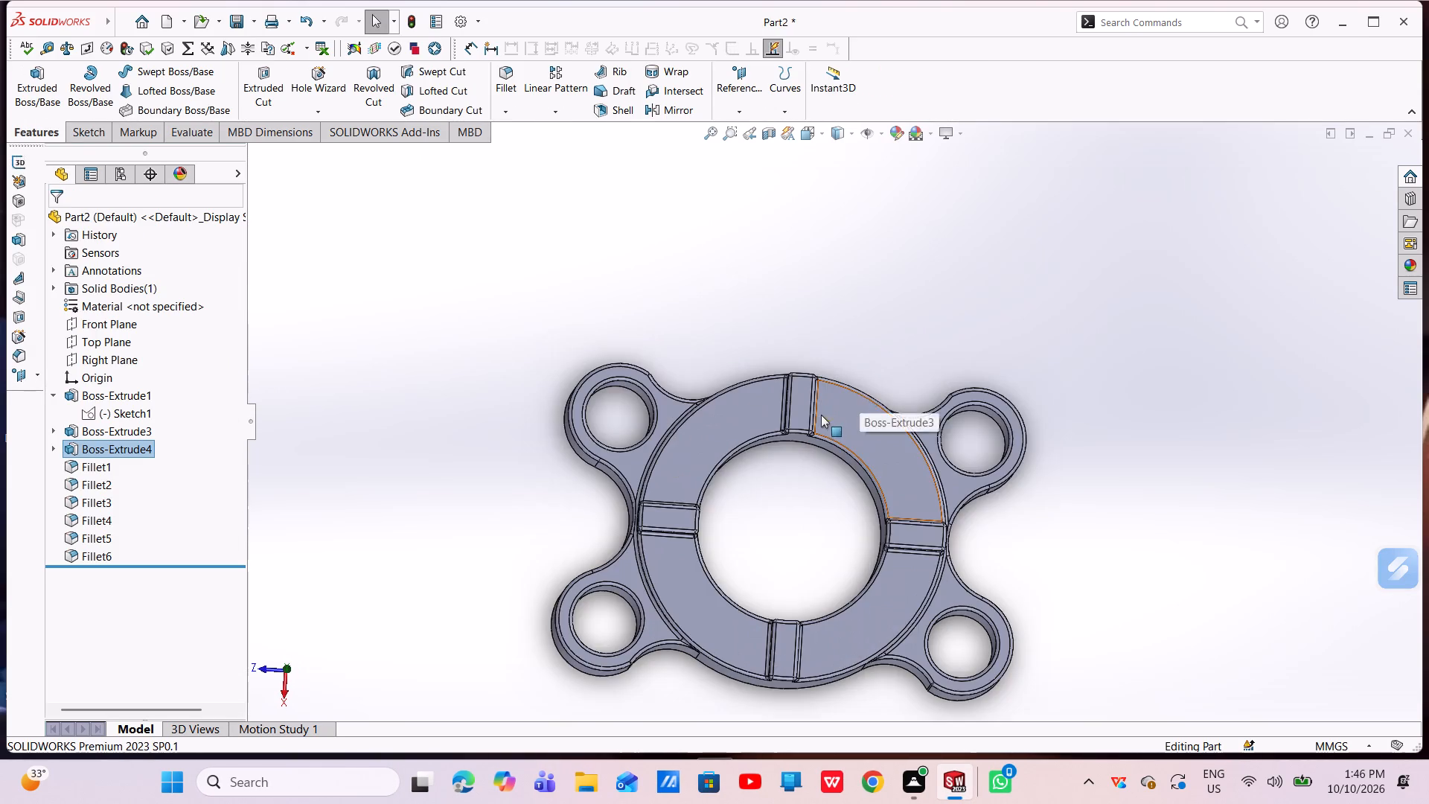
pyautogui.moveTo(822, 415); pyautogui.dragTo(950, 315, button='middle')
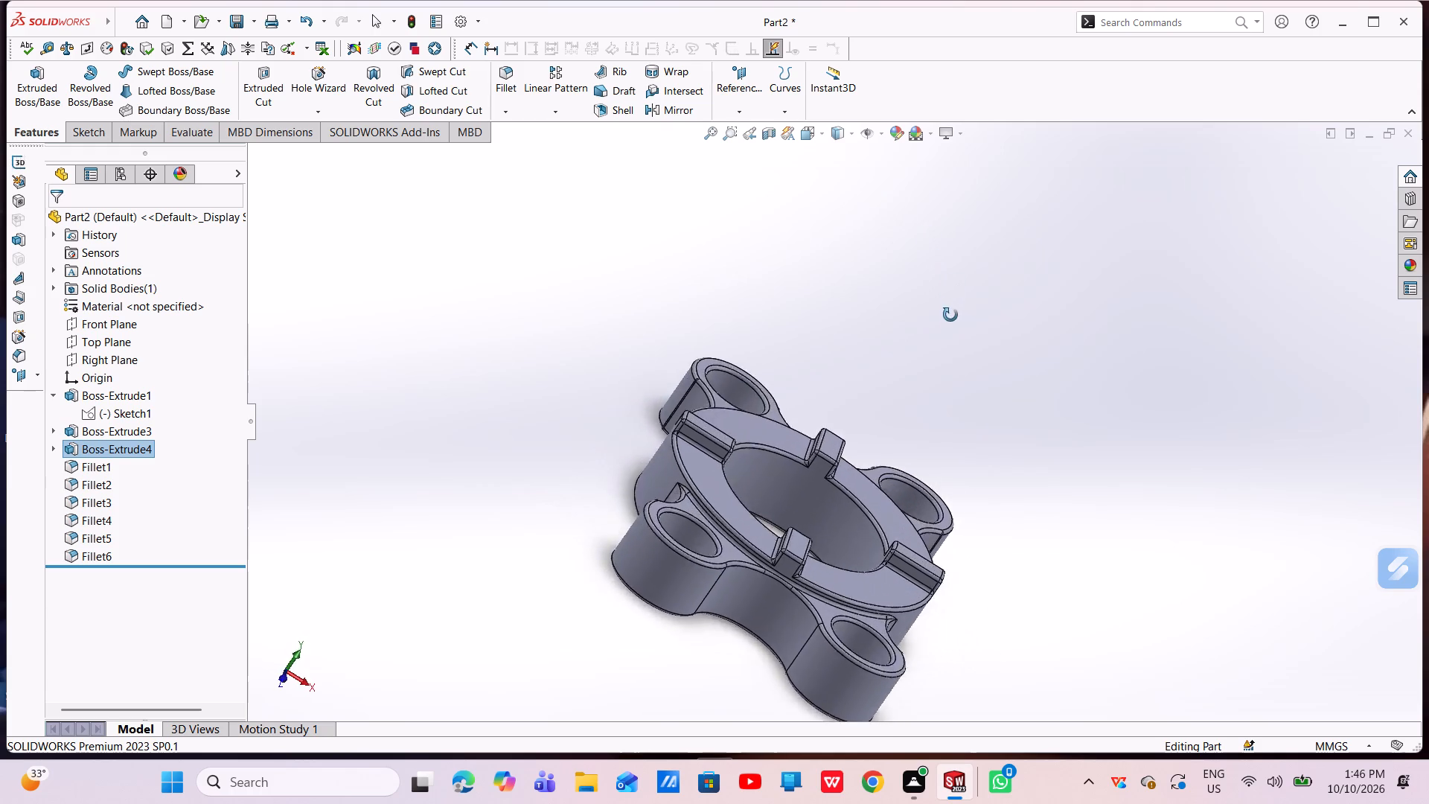
pyautogui.moveTo(950, 315); pyautogui.dragTo(843, 363, button='middle')
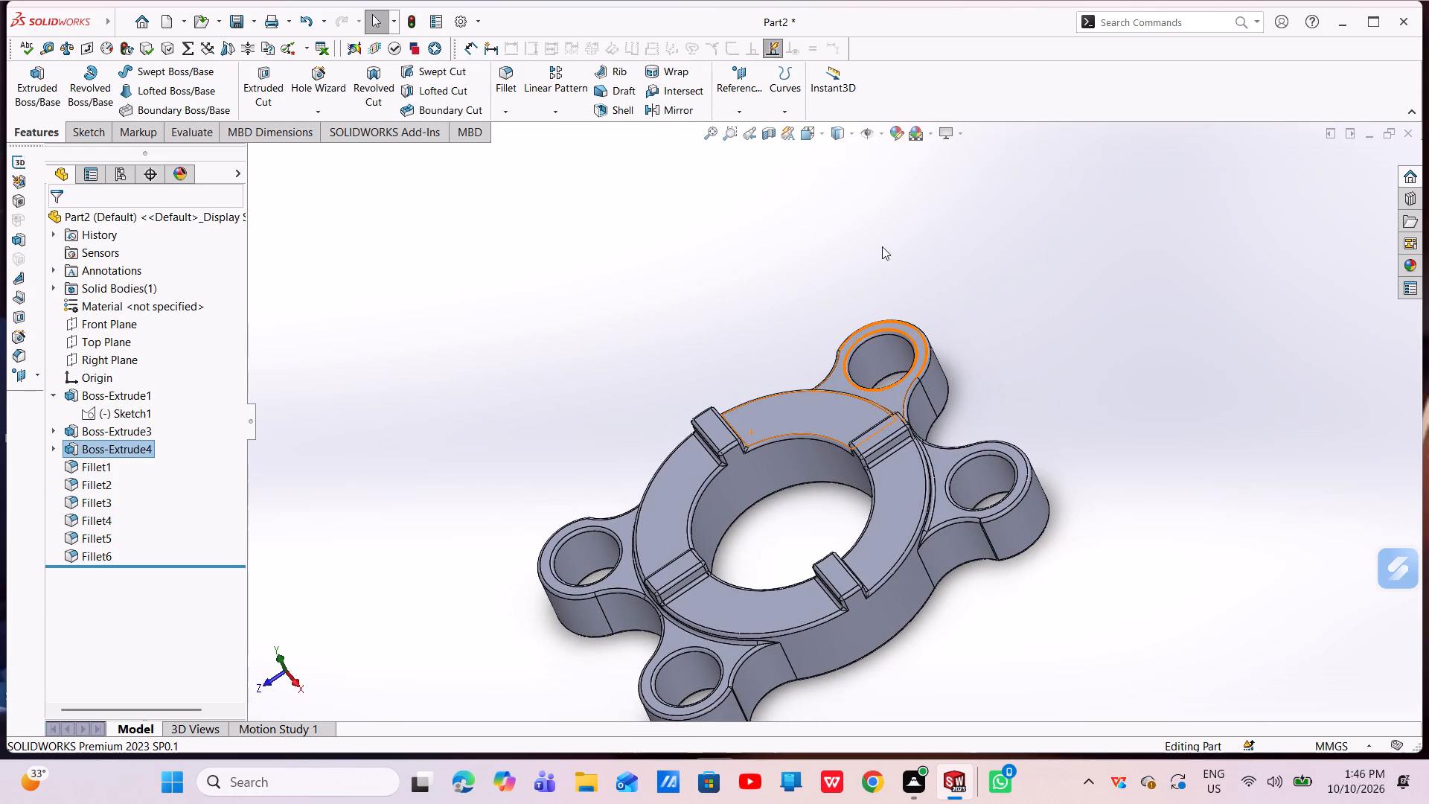
pyautogui.press('Escape')
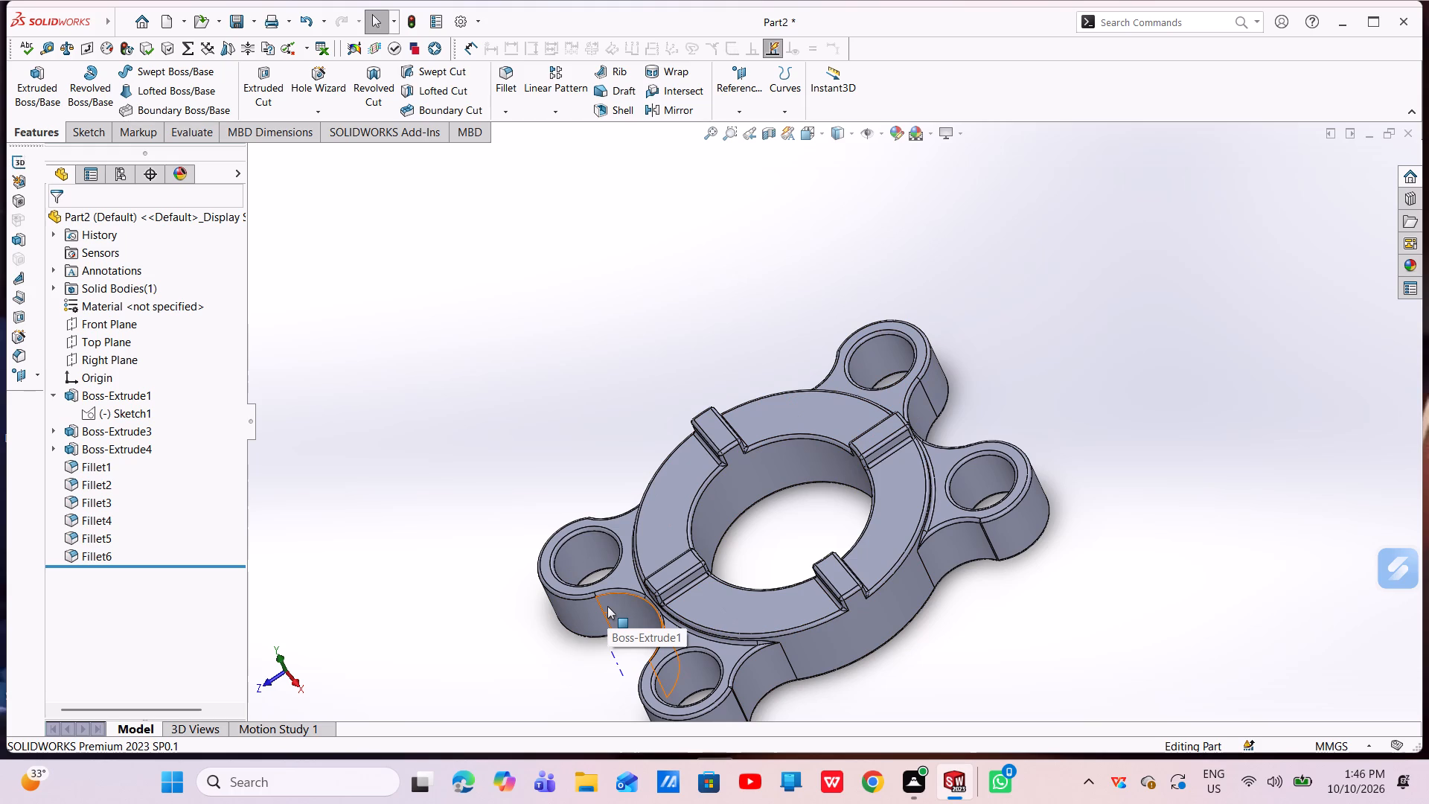
pyautogui.scroll(4, 942, 513)
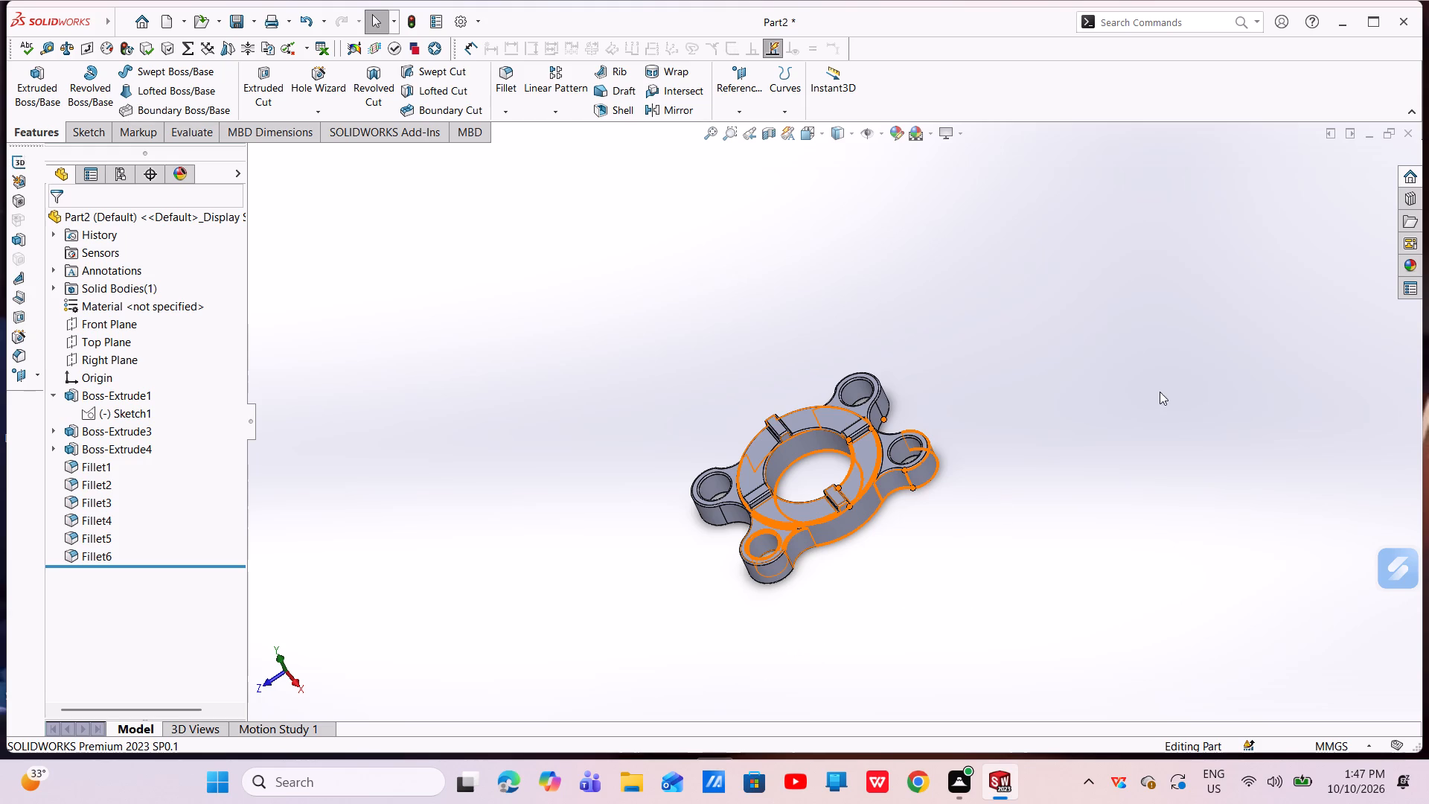
pyautogui.middleClick(1136, 401)
pyautogui.scroll(1, 1136, 401)
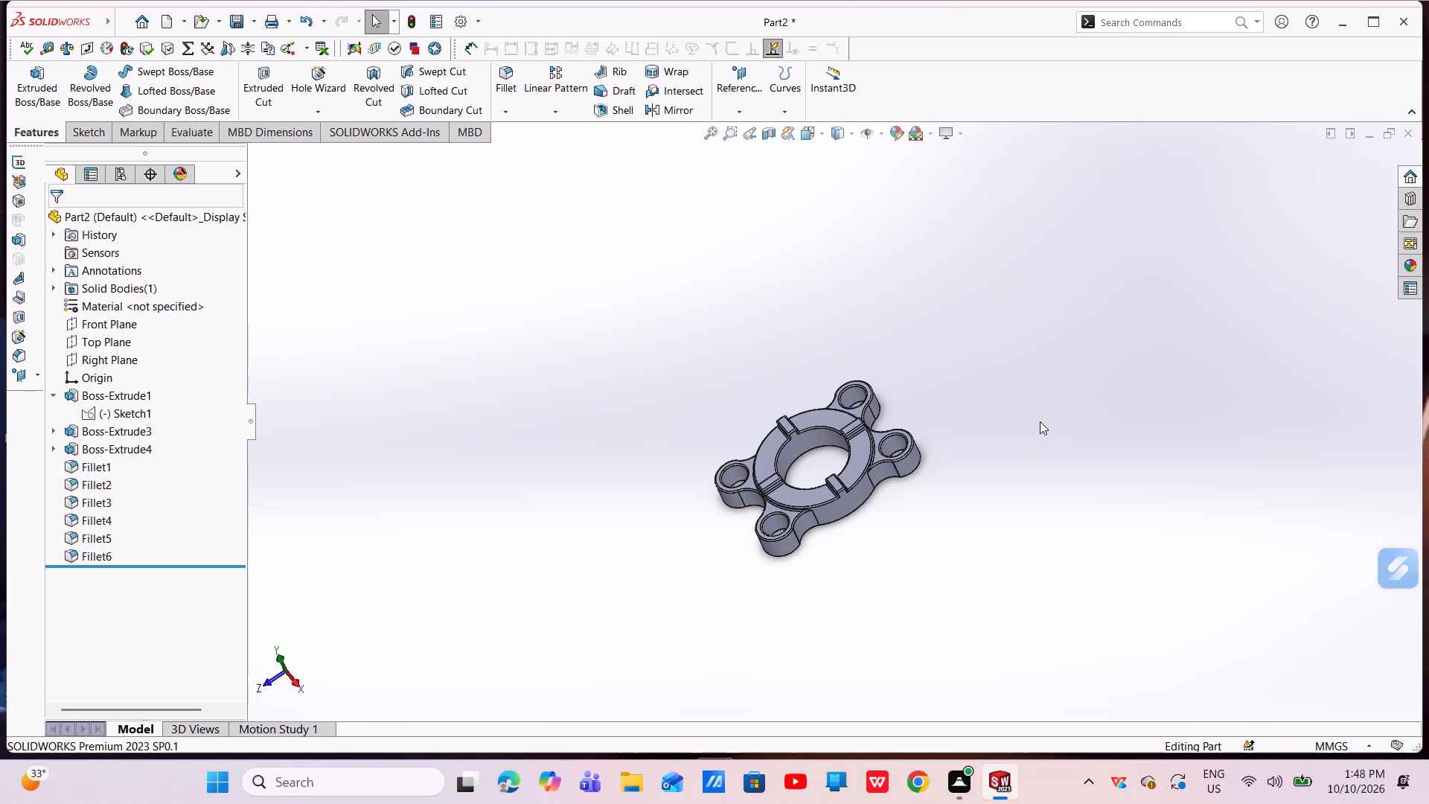
pyautogui.scroll(-1, 947, 474)
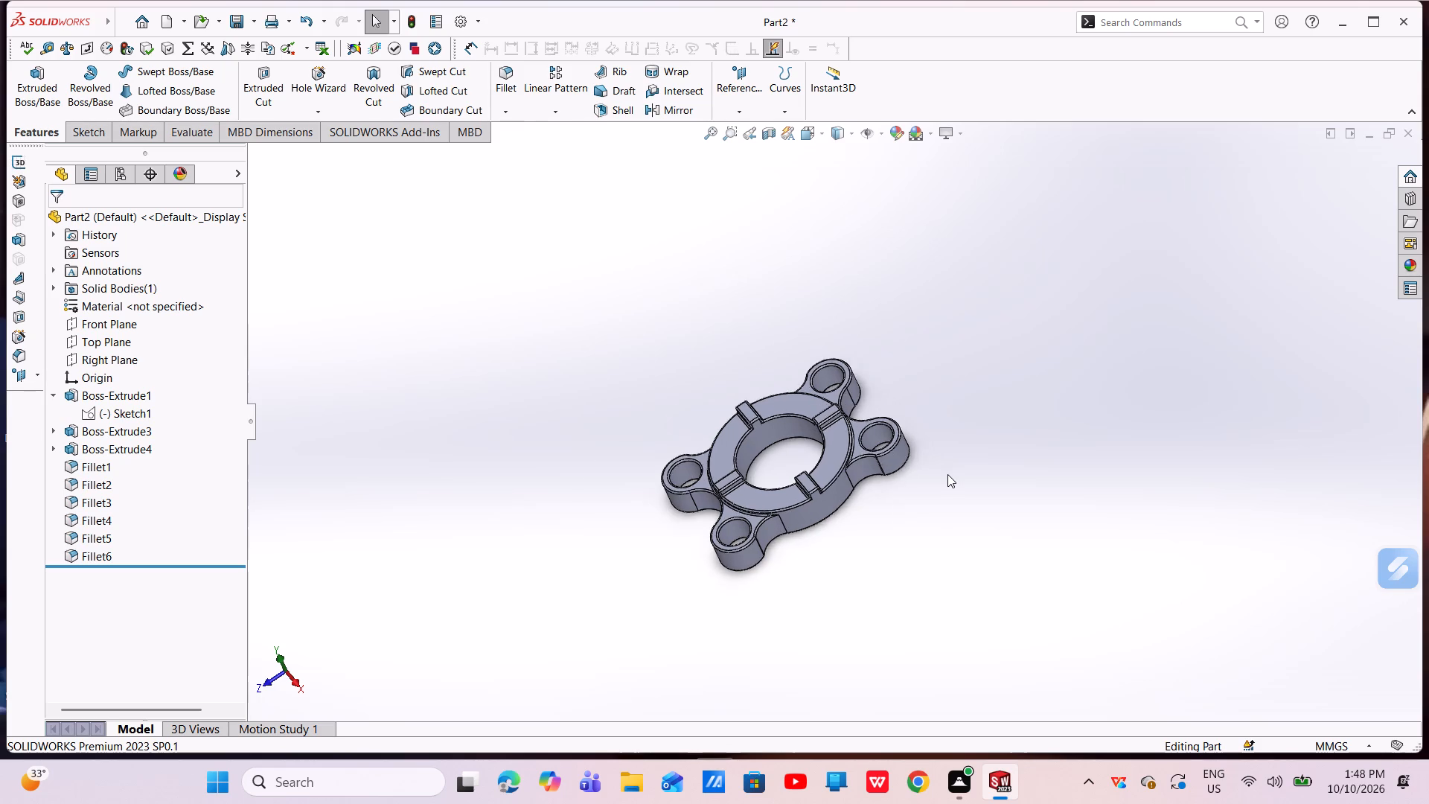
pyautogui.scroll(-2, 947, 474)
pyautogui.moveTo(880, 488); pyautogui.dragTo(1026, 418, button='middle')
pyautogui.scroll(3, 967, 453)
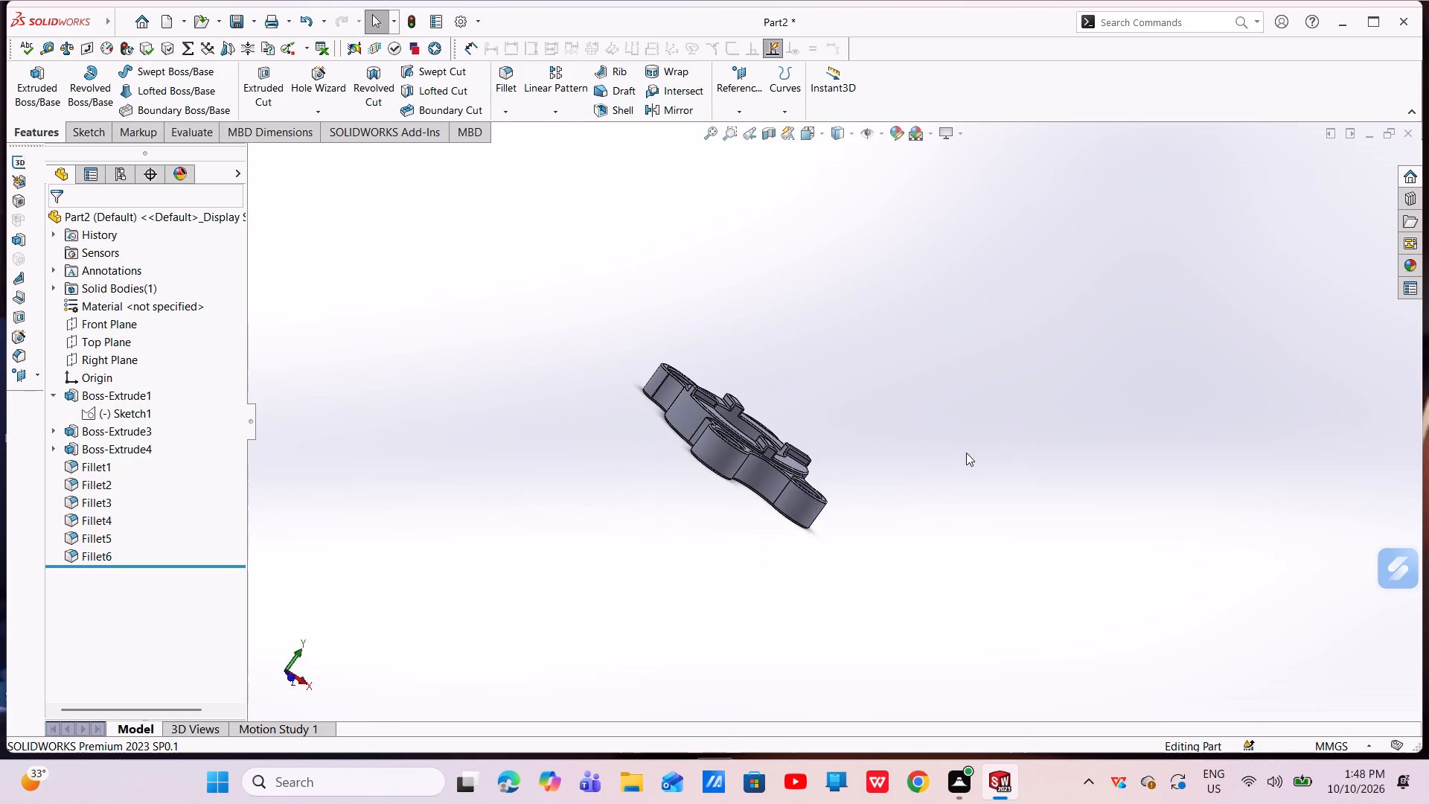
pyautogui.scroll(-1, 956, 388)
pyautogui.moveTo(956, 388); pyautogui.dragTo(926, 463, button='middle')
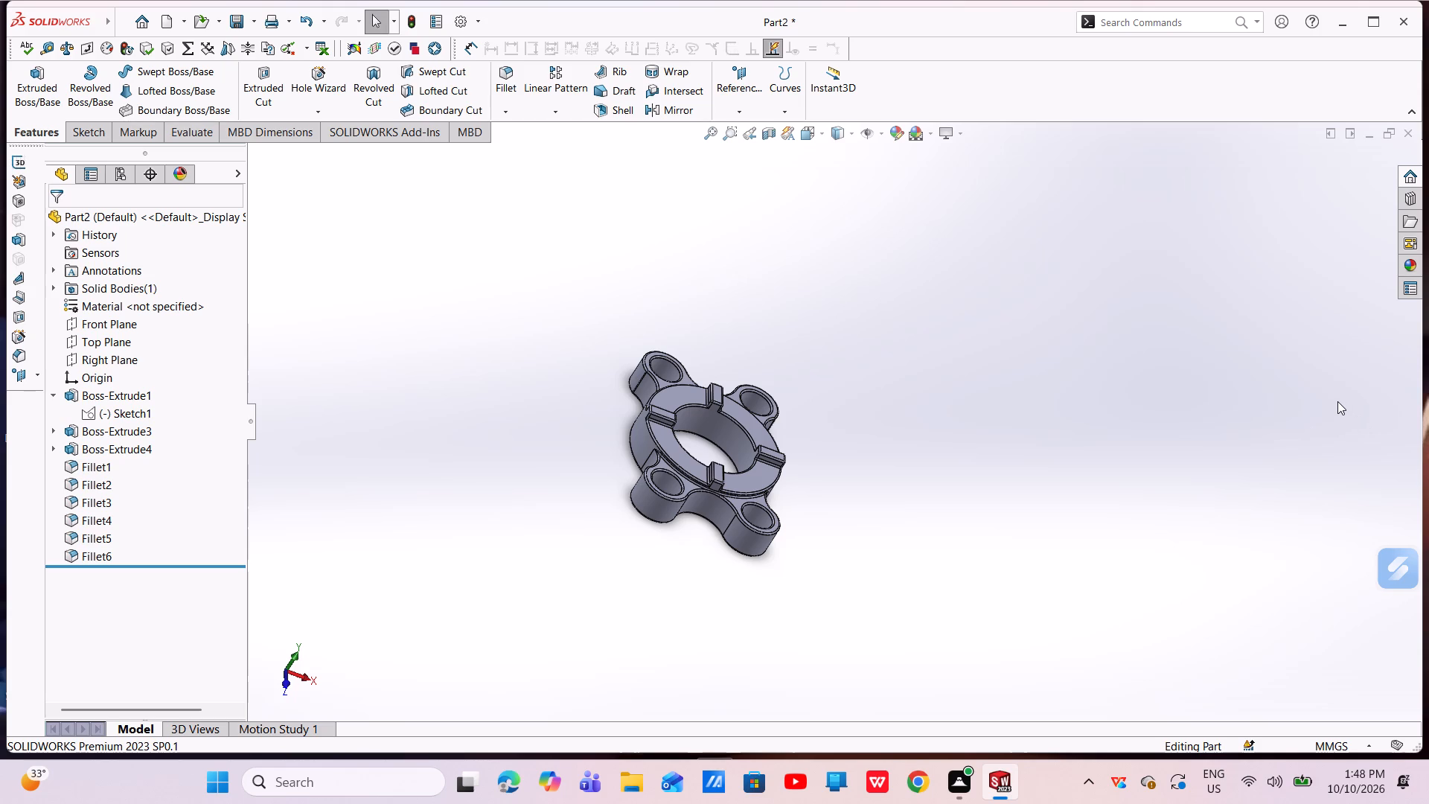
# Apply the candy apple red painted appearance to the whole flange body.
pyautogui.click(1413, 261)
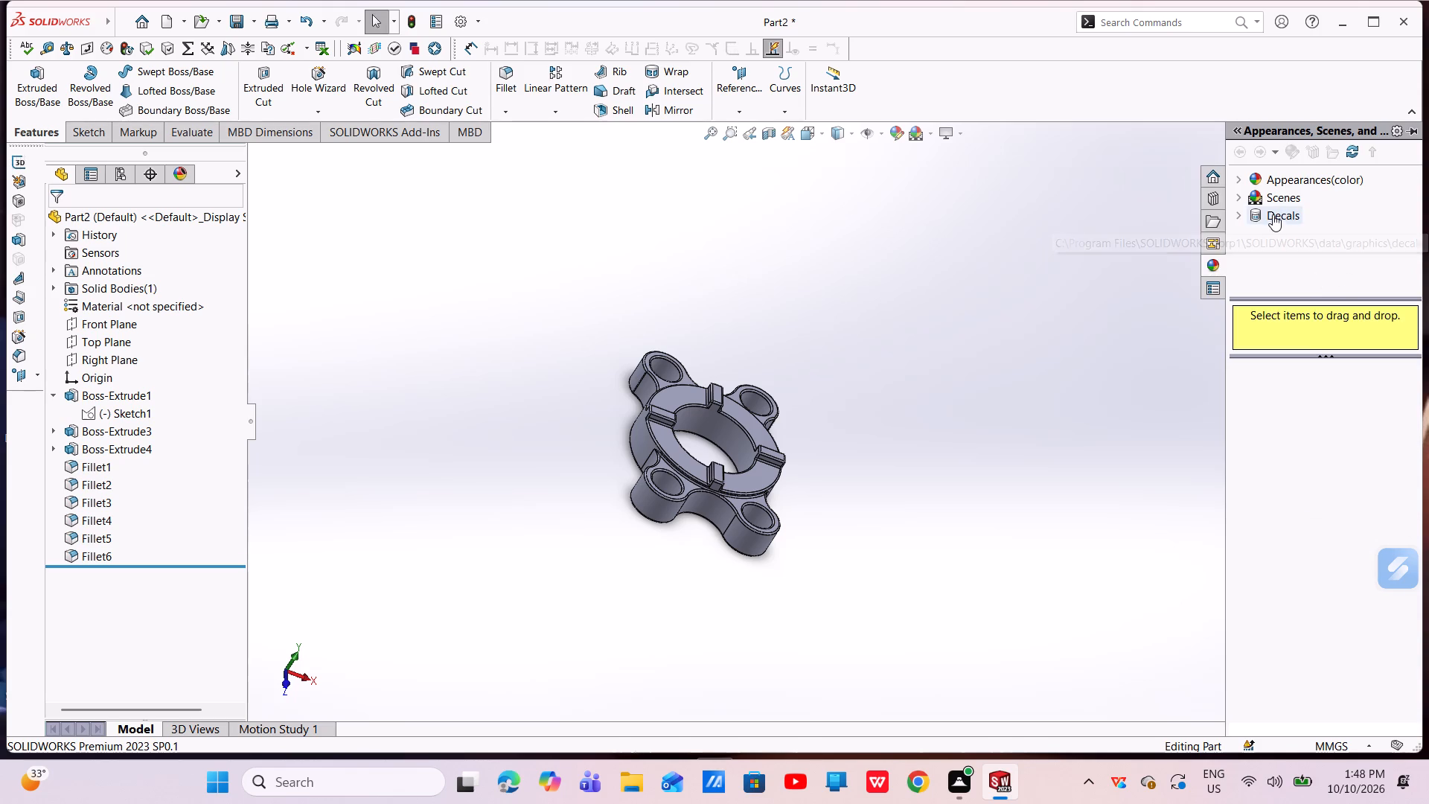
pyautogui.click(1241, 176)
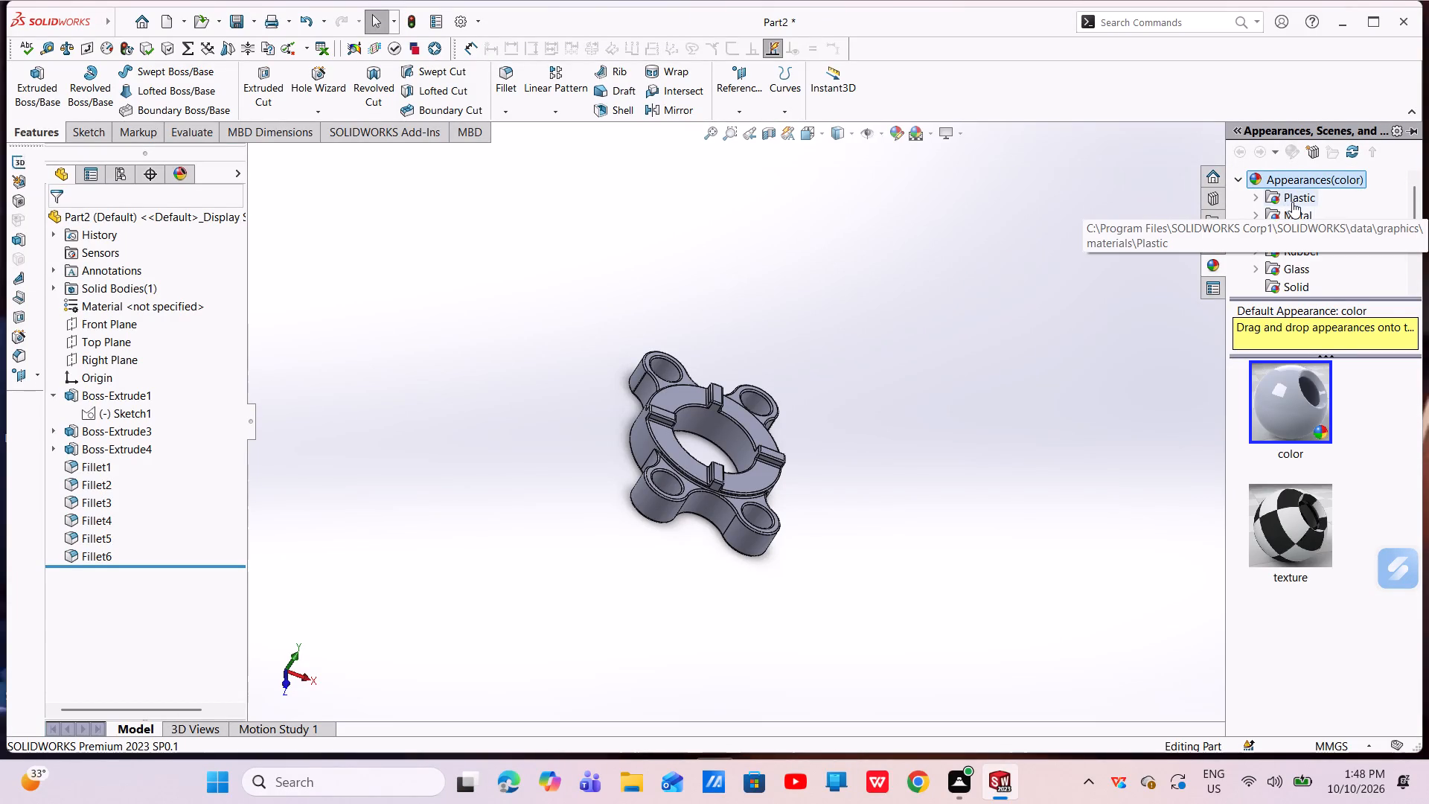
pyautogui.click(1291, 240)
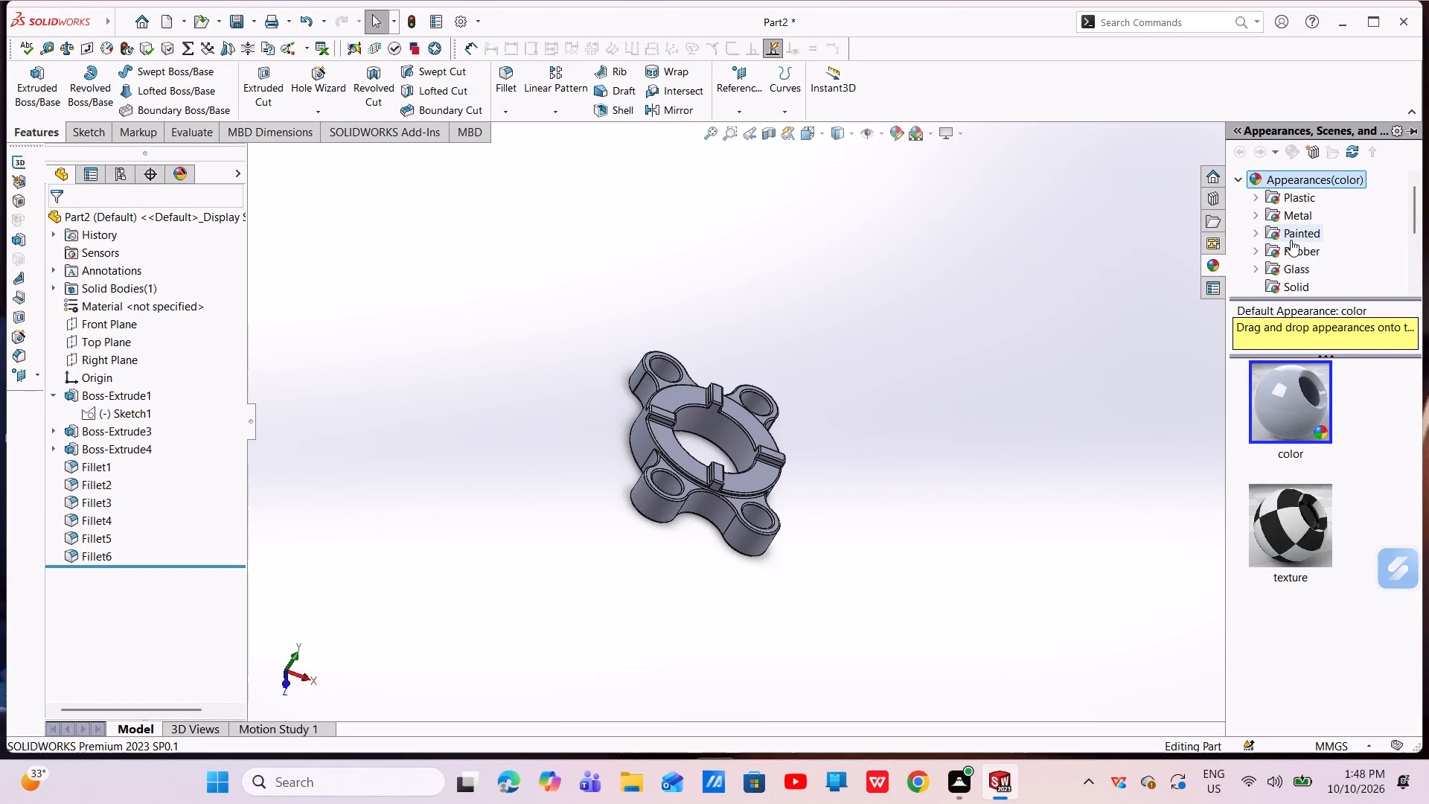
pyautogui.moveTo(1304, 406); pyautogui.dragTo(781, 386)
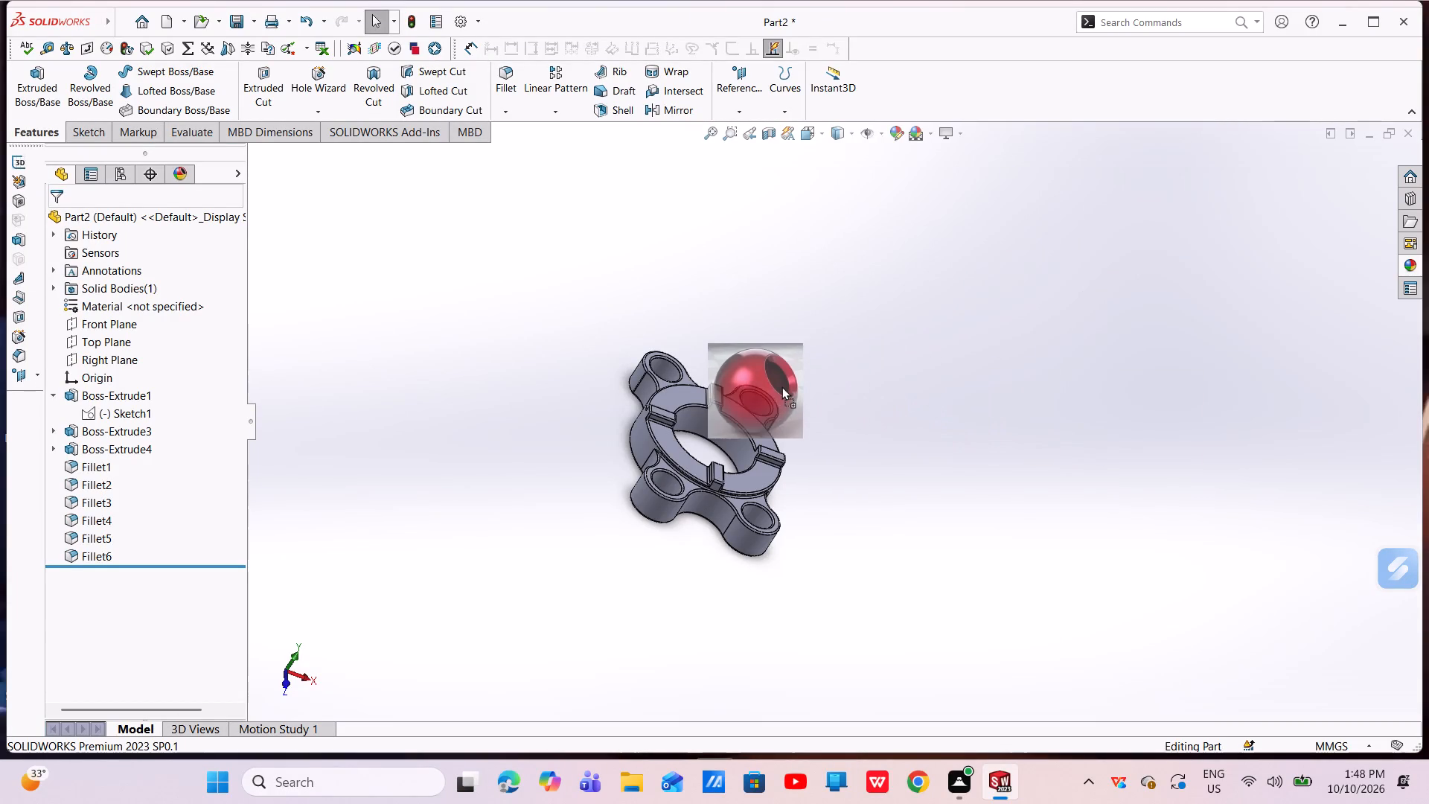
pyautogui.moveTo(781, 386); pyautogui.dragTo(706, 412)
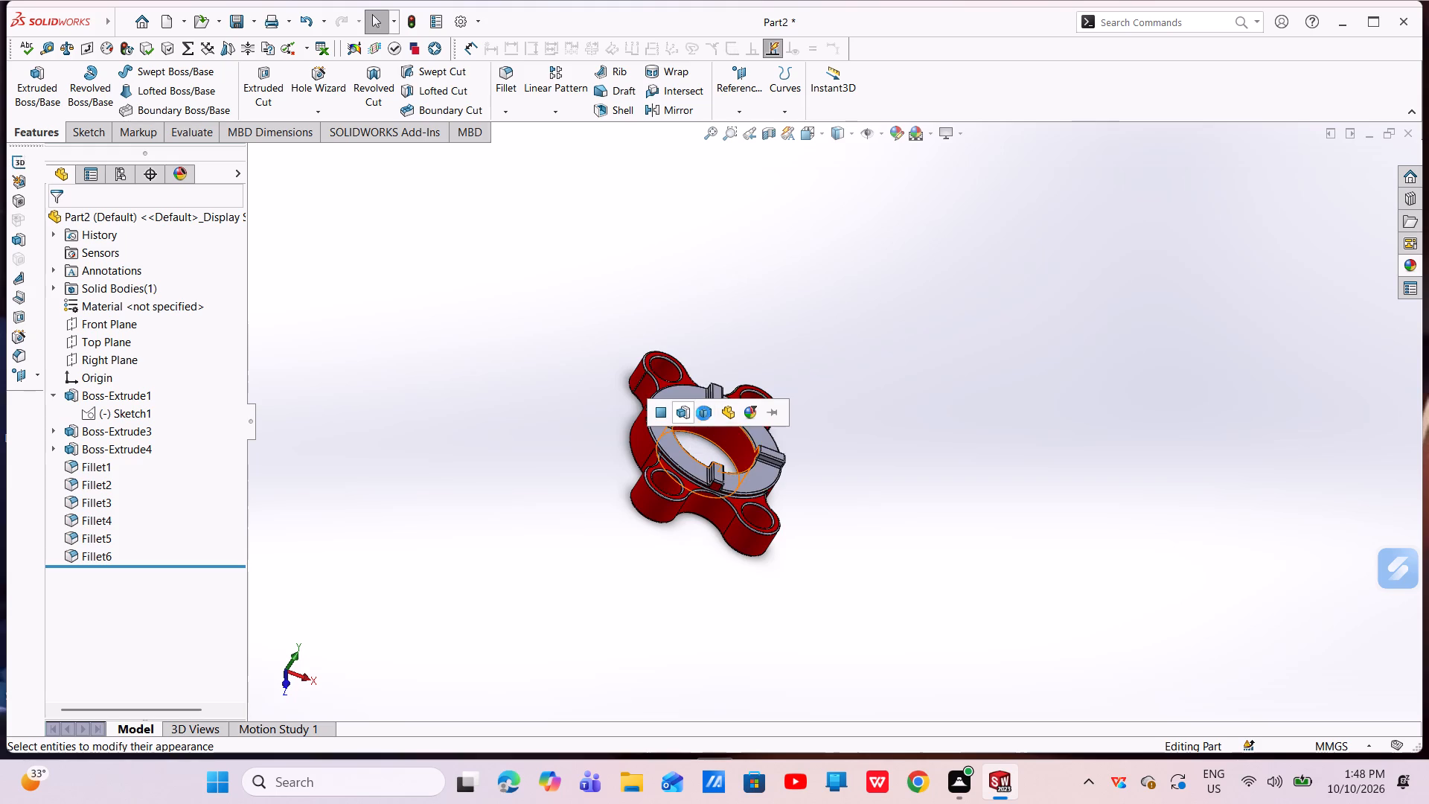
pyautogui.click(712, 411)
pyautogui.scroll(-4, 761, 452)
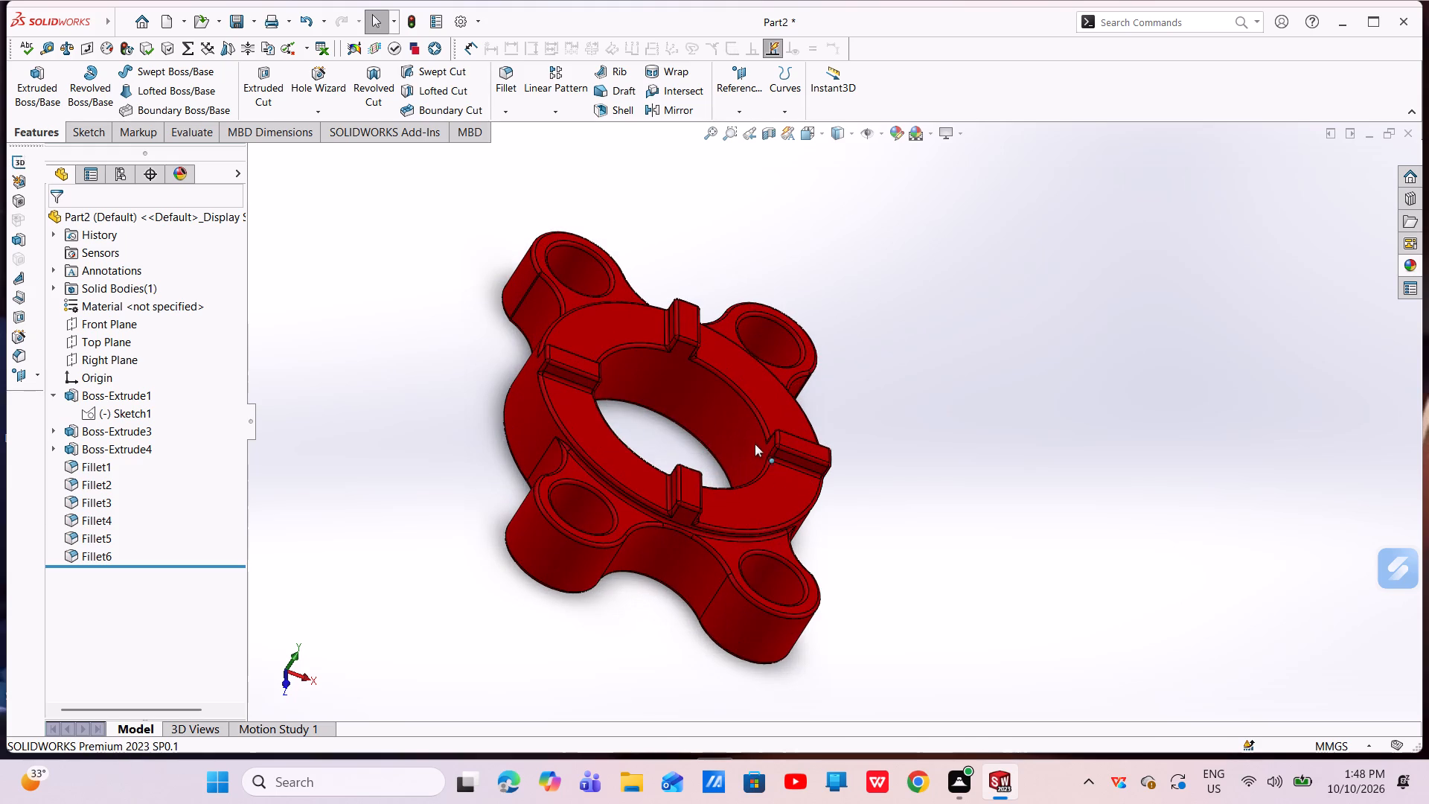
pyautogui.middleClick(755, 442)
pyautogui.moveTo(715, 462); pyautogui.dragTo(696, 488, button='middle')
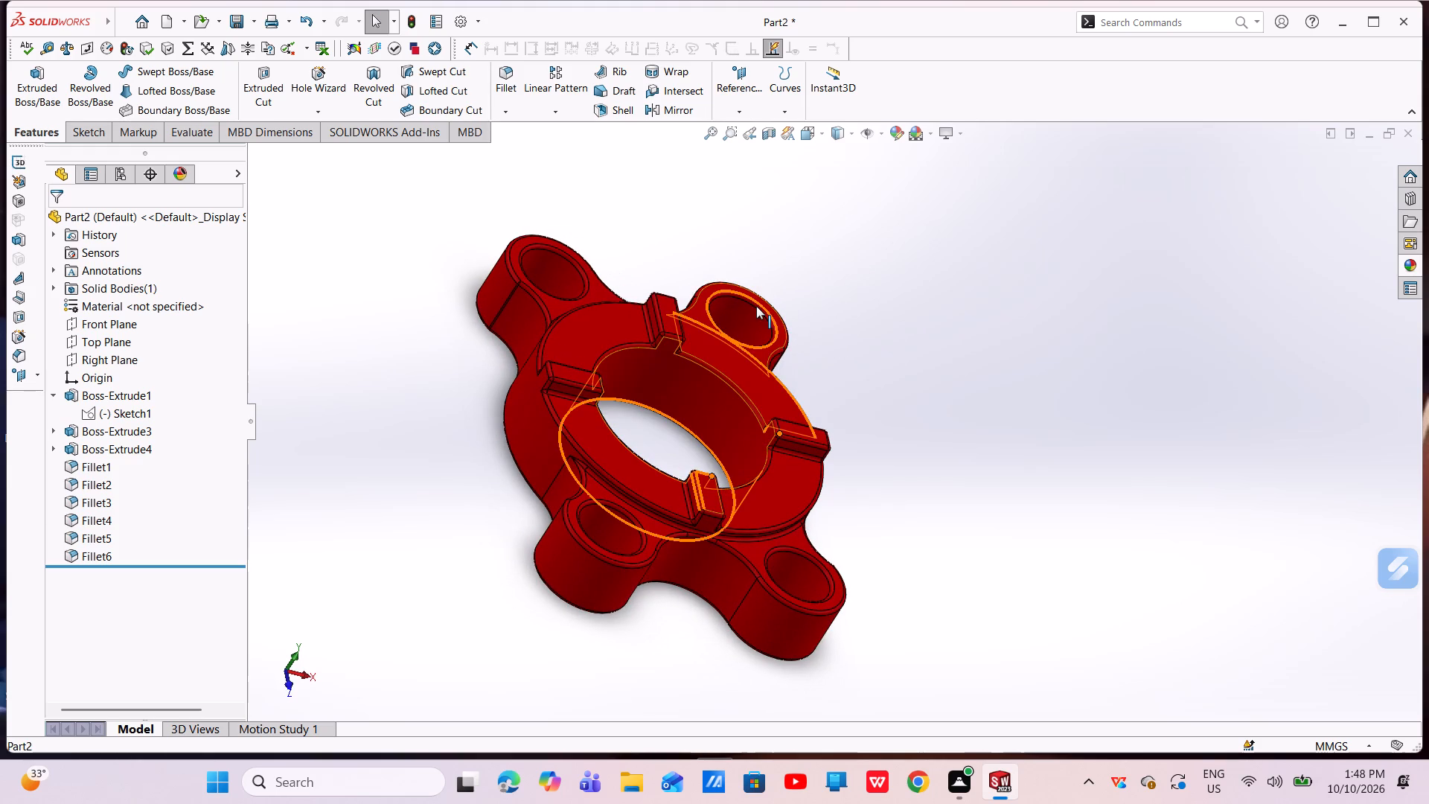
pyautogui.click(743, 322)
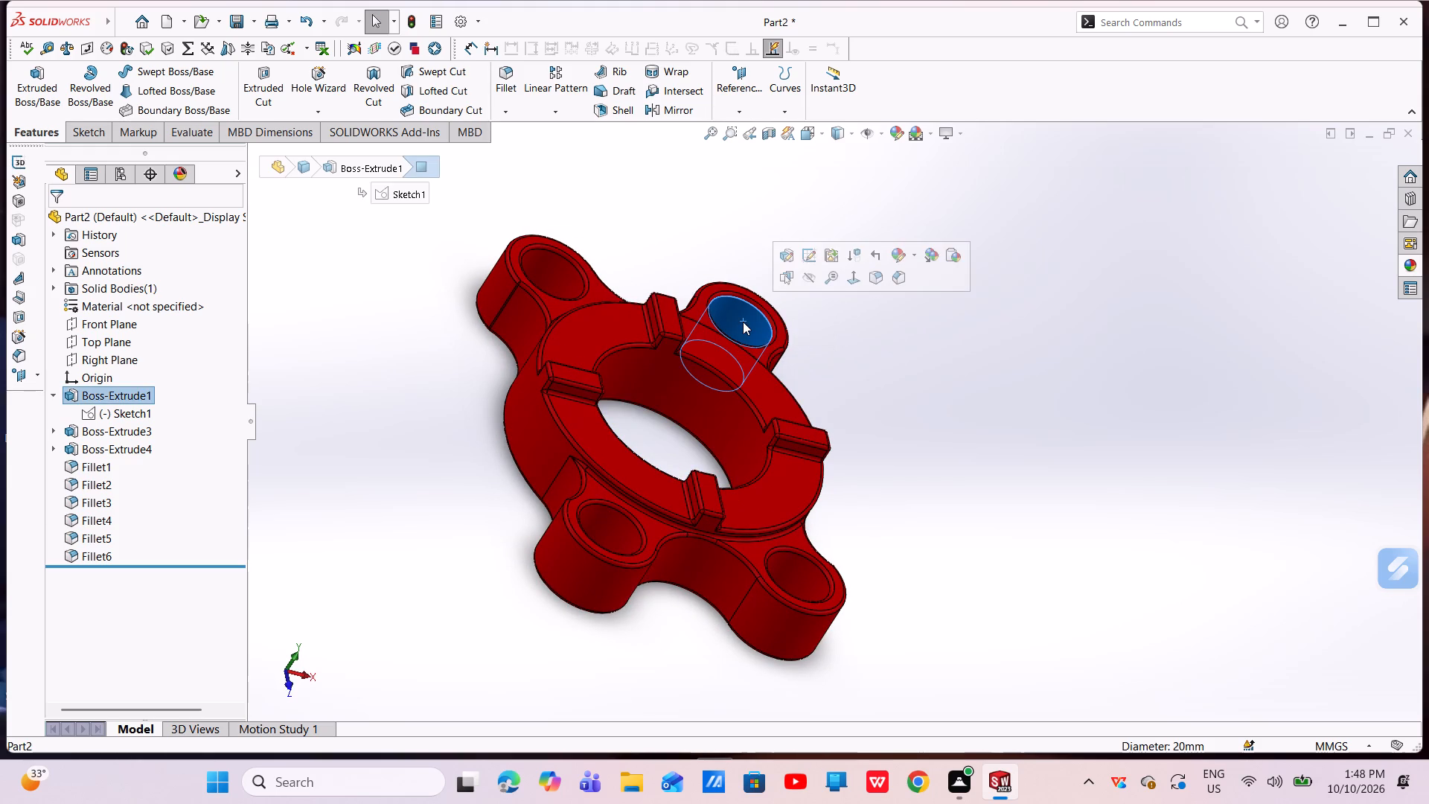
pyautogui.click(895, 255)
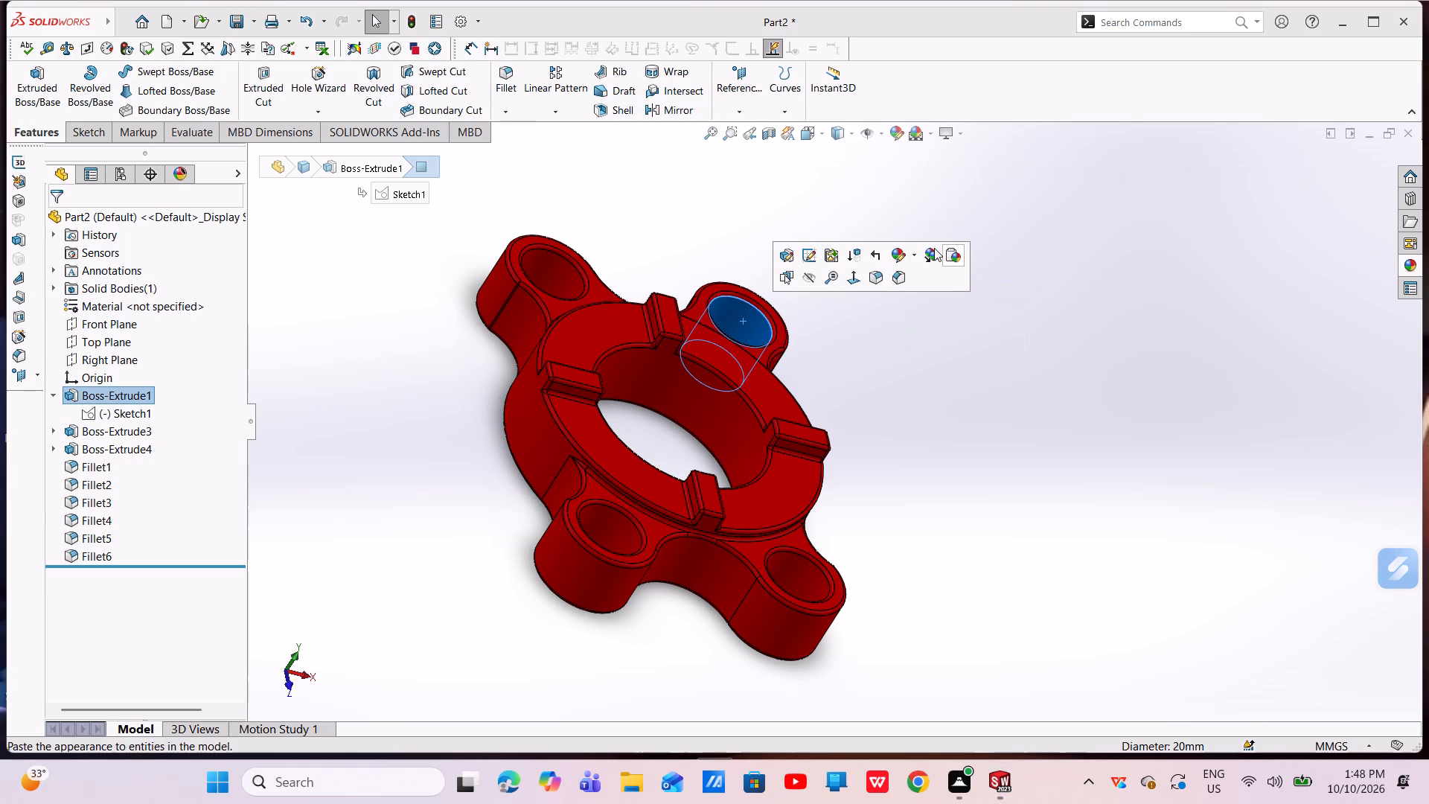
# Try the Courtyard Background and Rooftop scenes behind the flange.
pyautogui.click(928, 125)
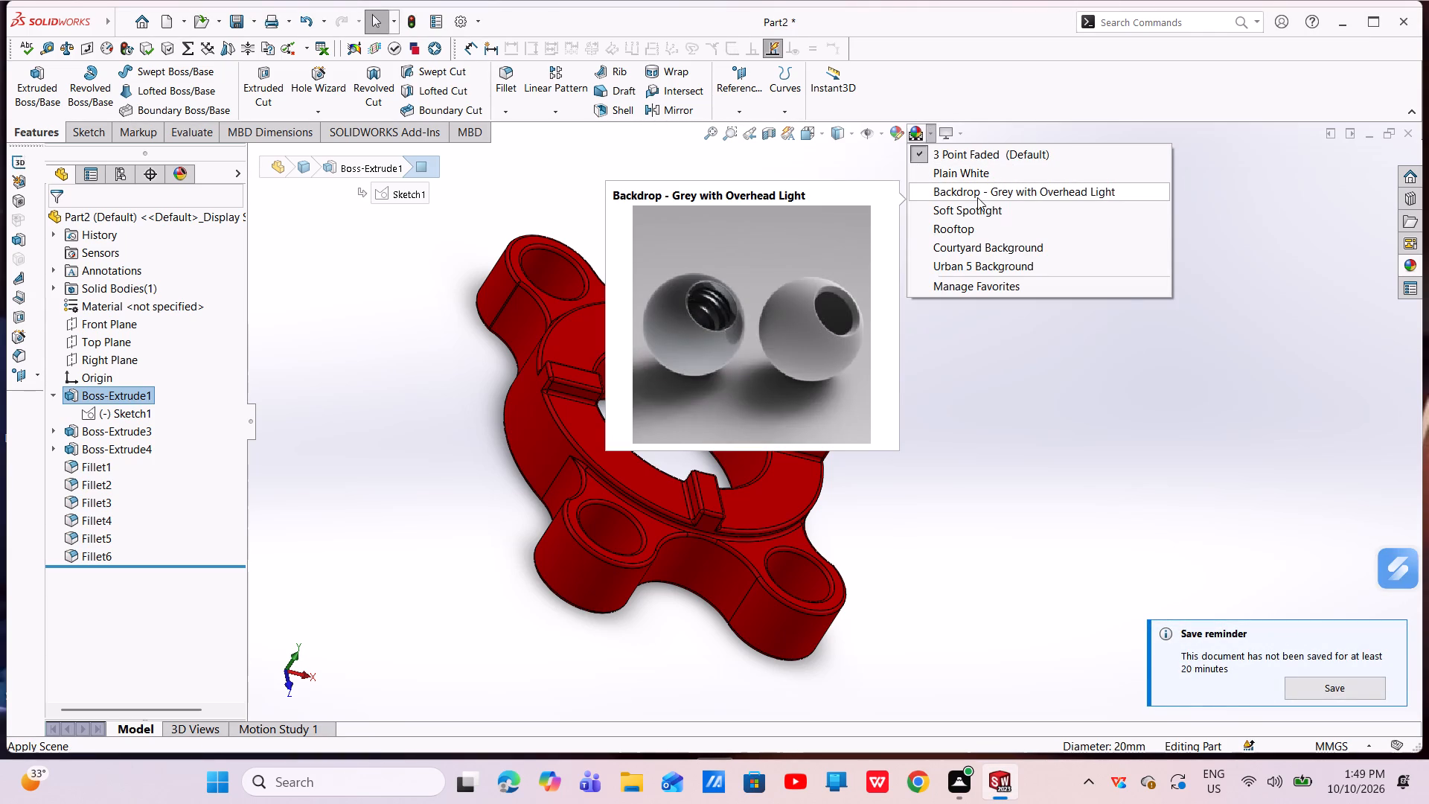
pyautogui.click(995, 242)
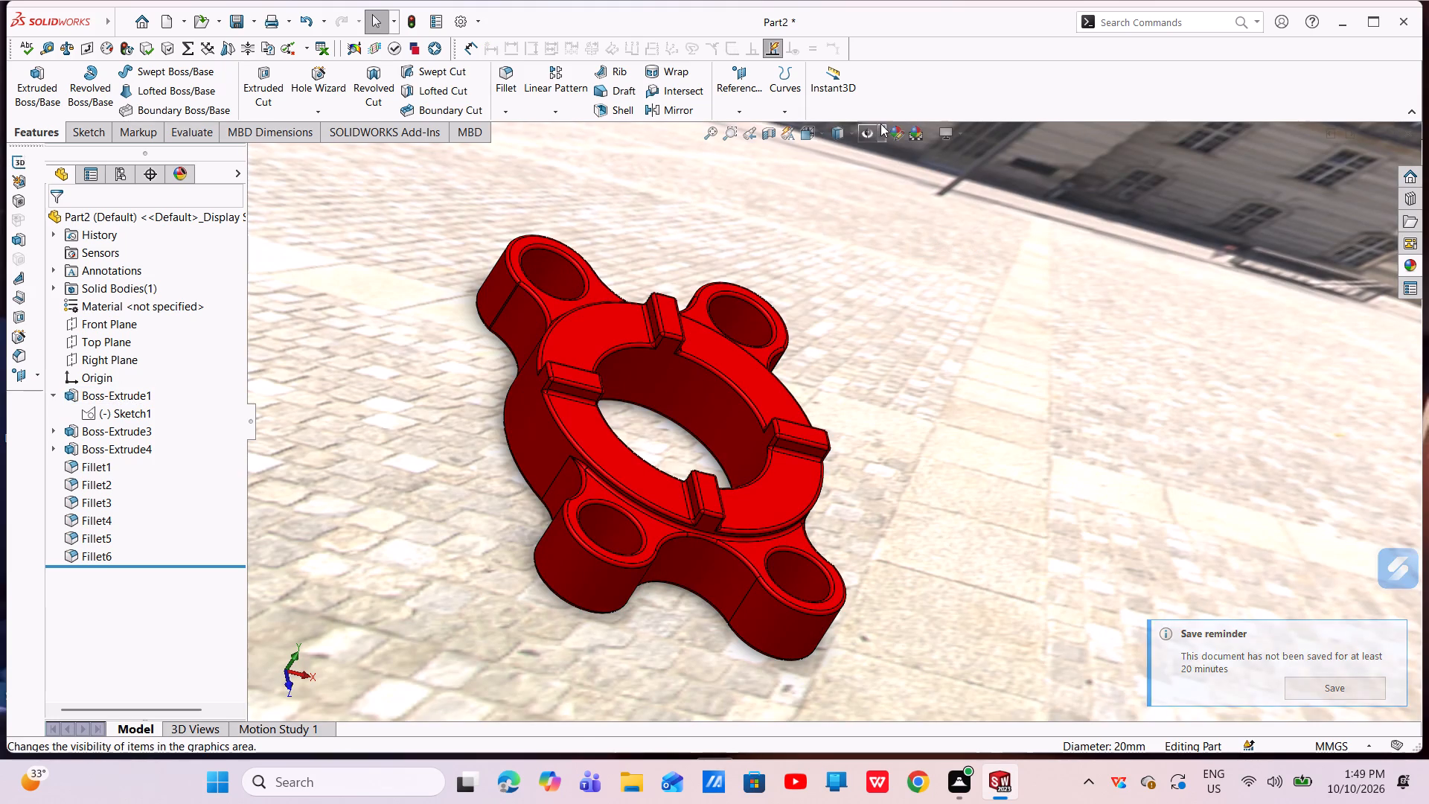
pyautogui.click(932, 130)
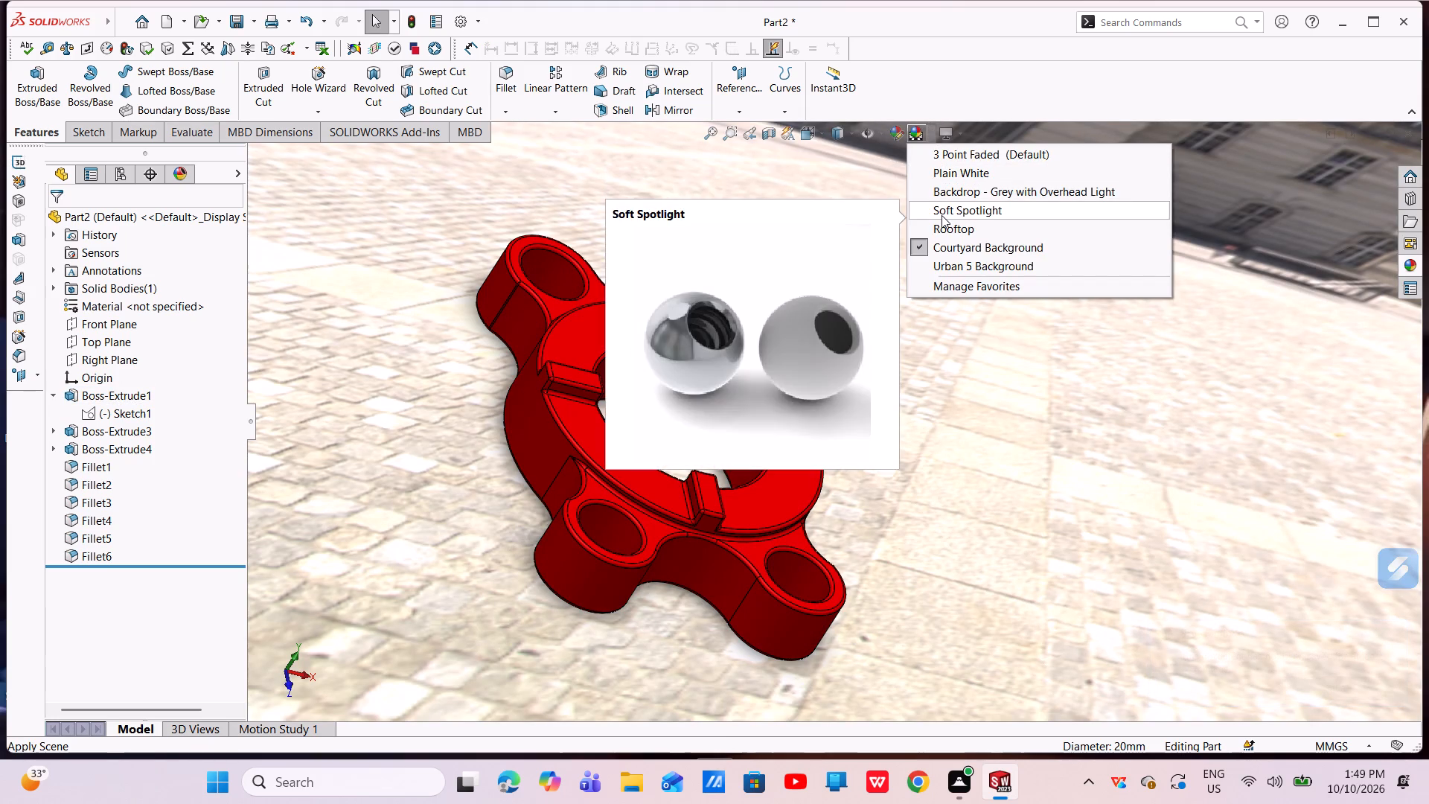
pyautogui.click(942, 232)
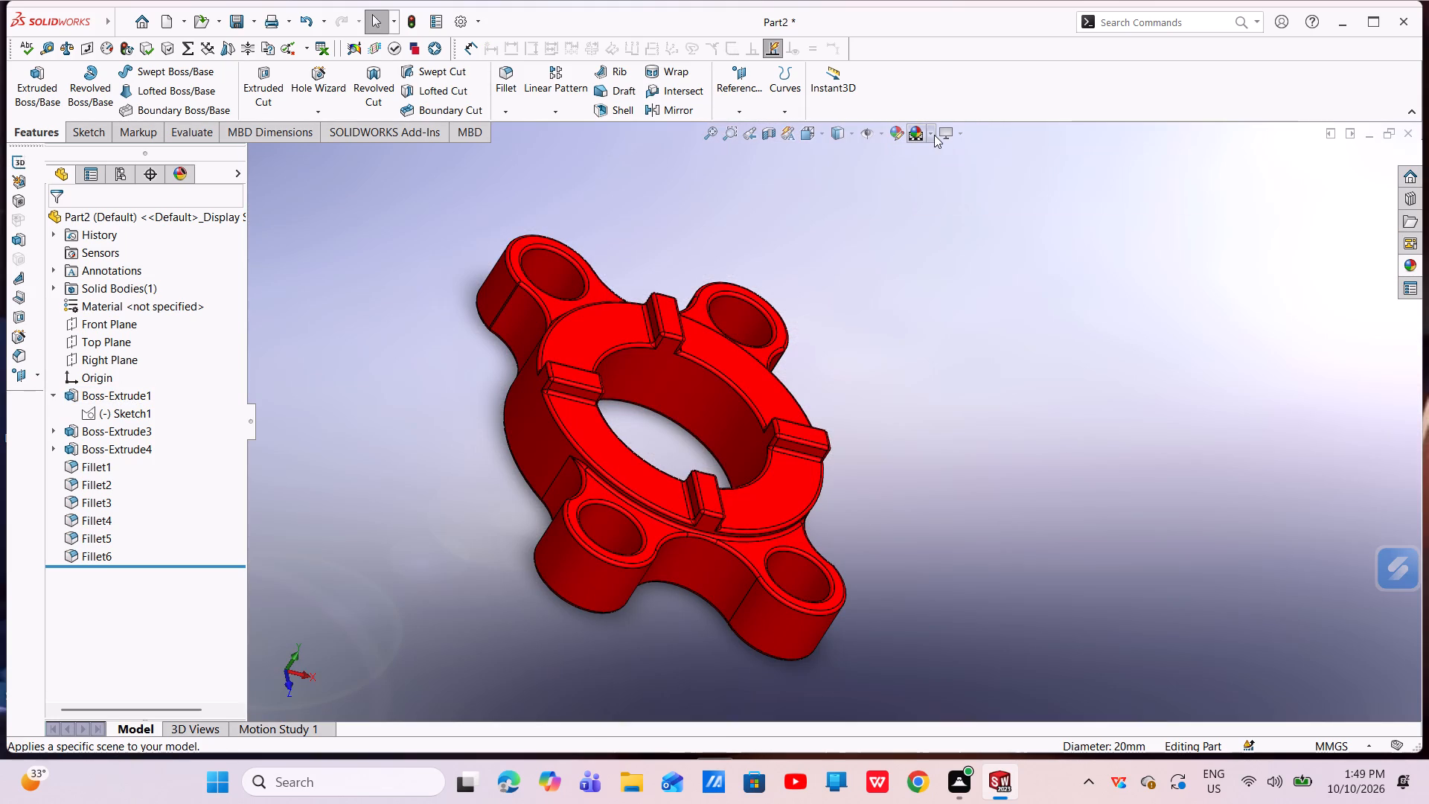
# Apply the Plain White scene behind the flange.
pyautogui.click(934, 135)
pyautogui.click(933, 172)
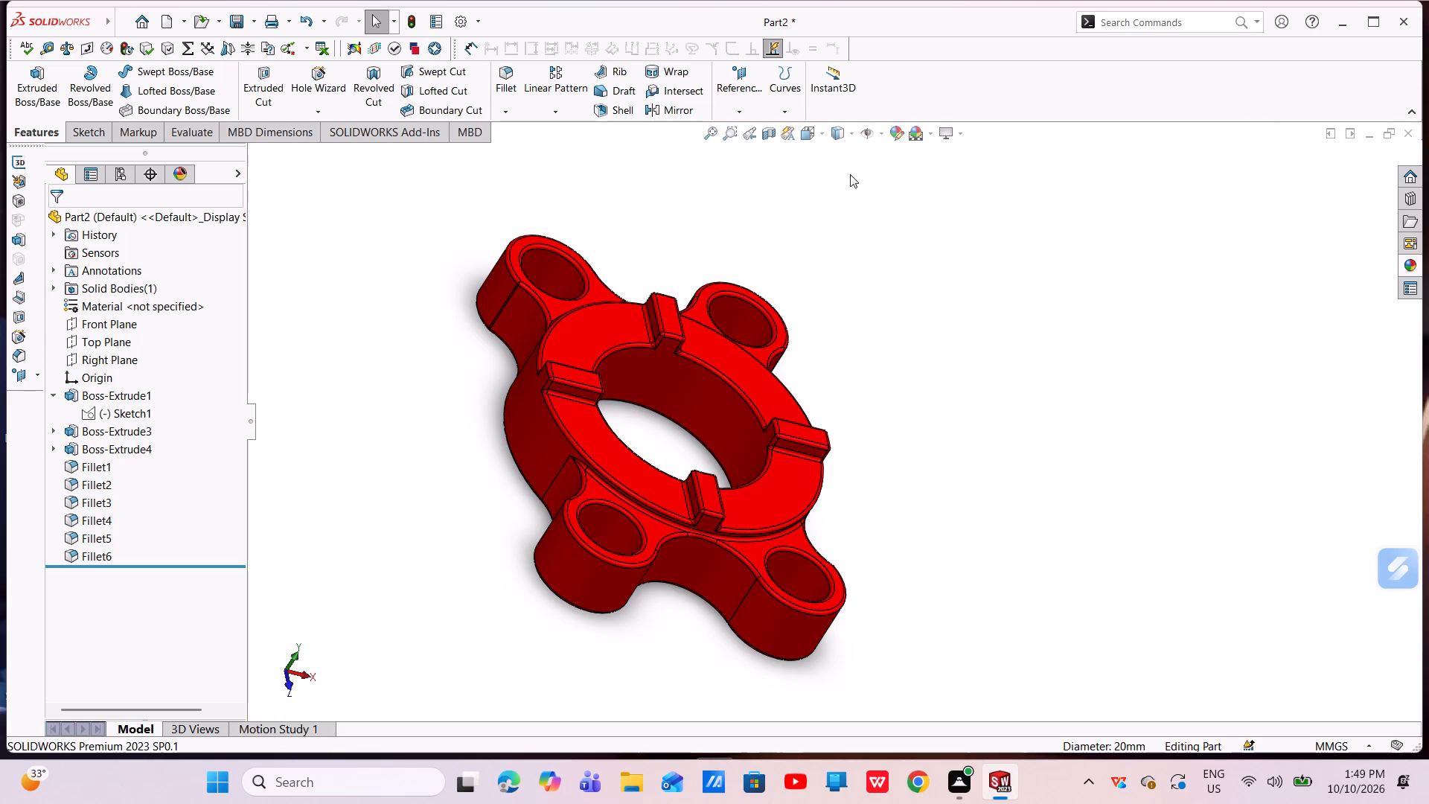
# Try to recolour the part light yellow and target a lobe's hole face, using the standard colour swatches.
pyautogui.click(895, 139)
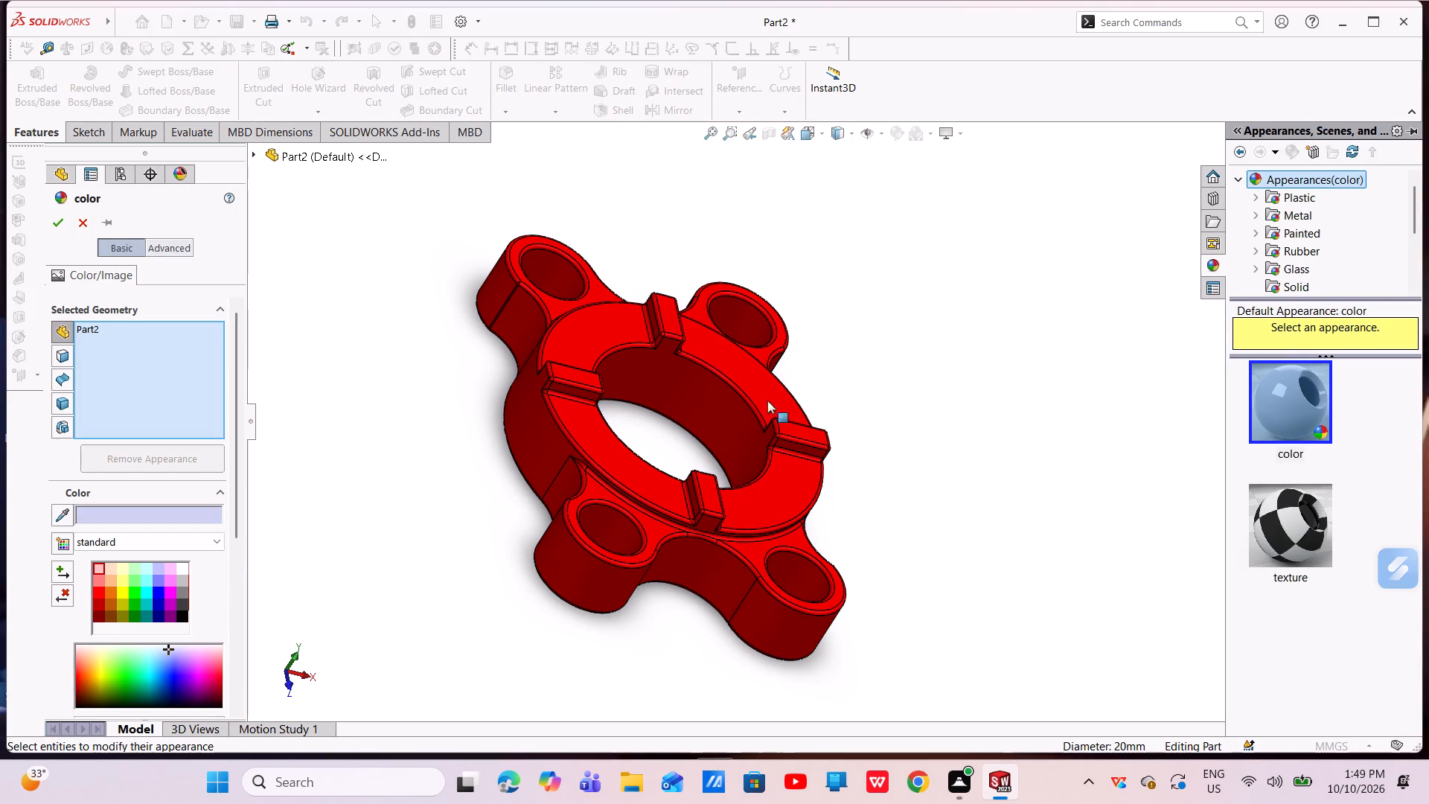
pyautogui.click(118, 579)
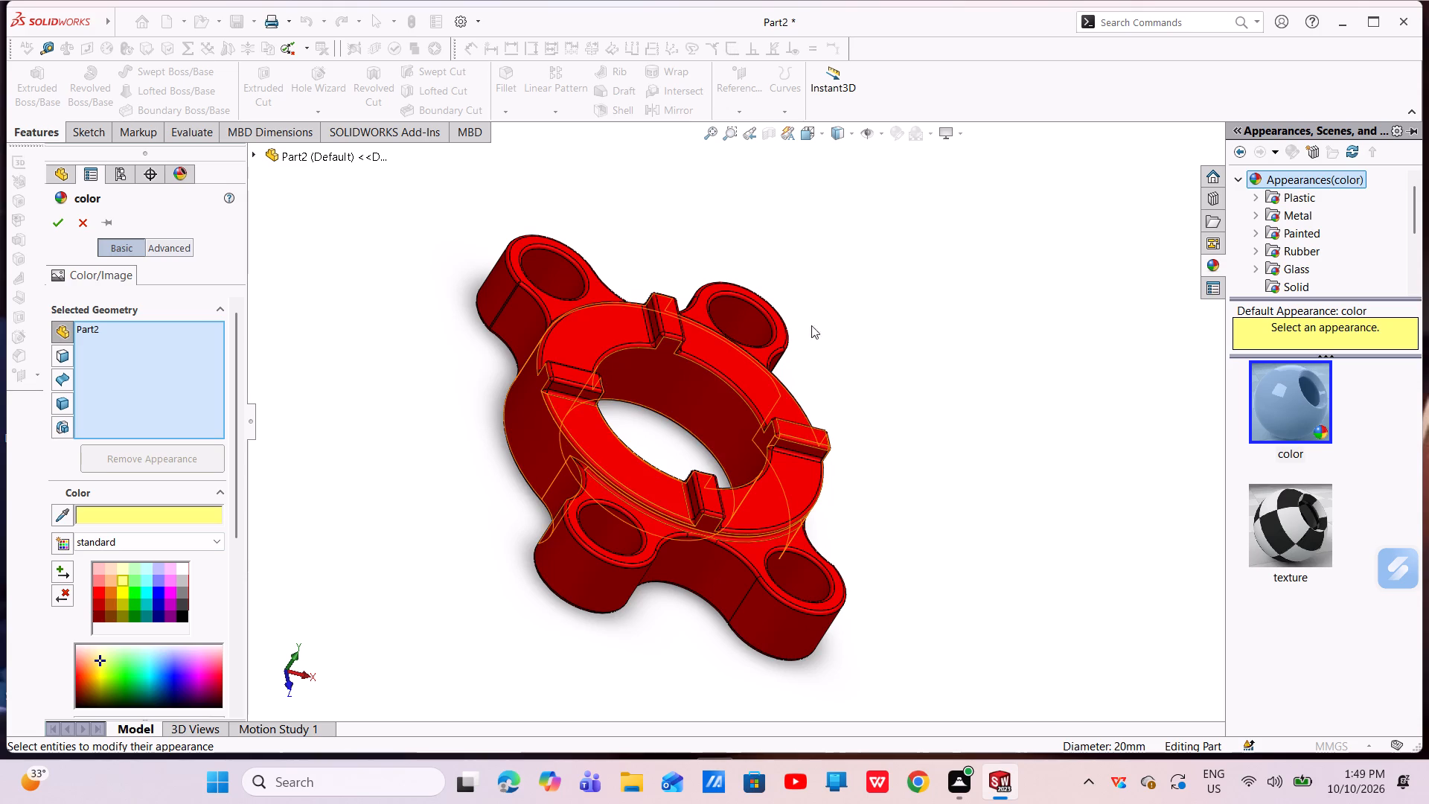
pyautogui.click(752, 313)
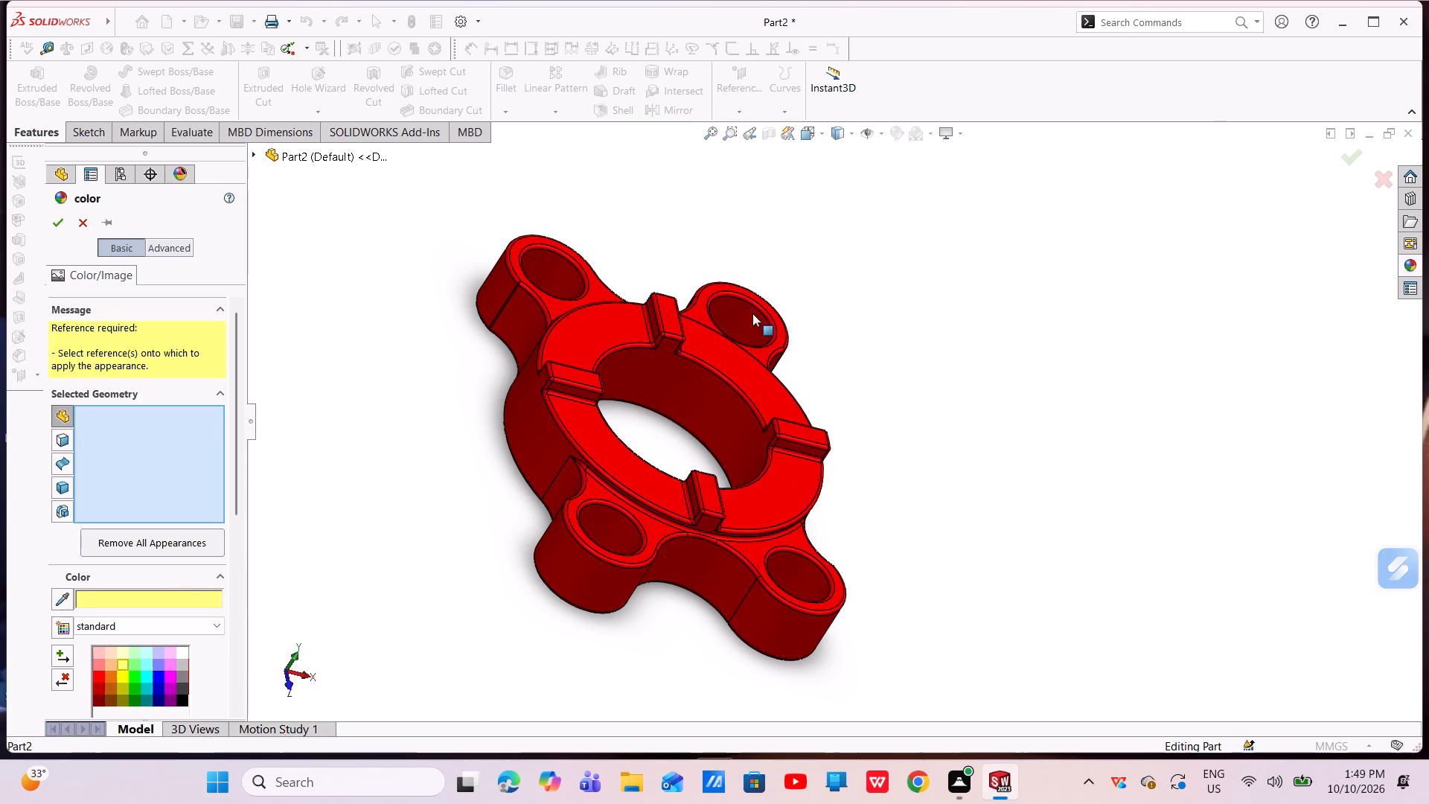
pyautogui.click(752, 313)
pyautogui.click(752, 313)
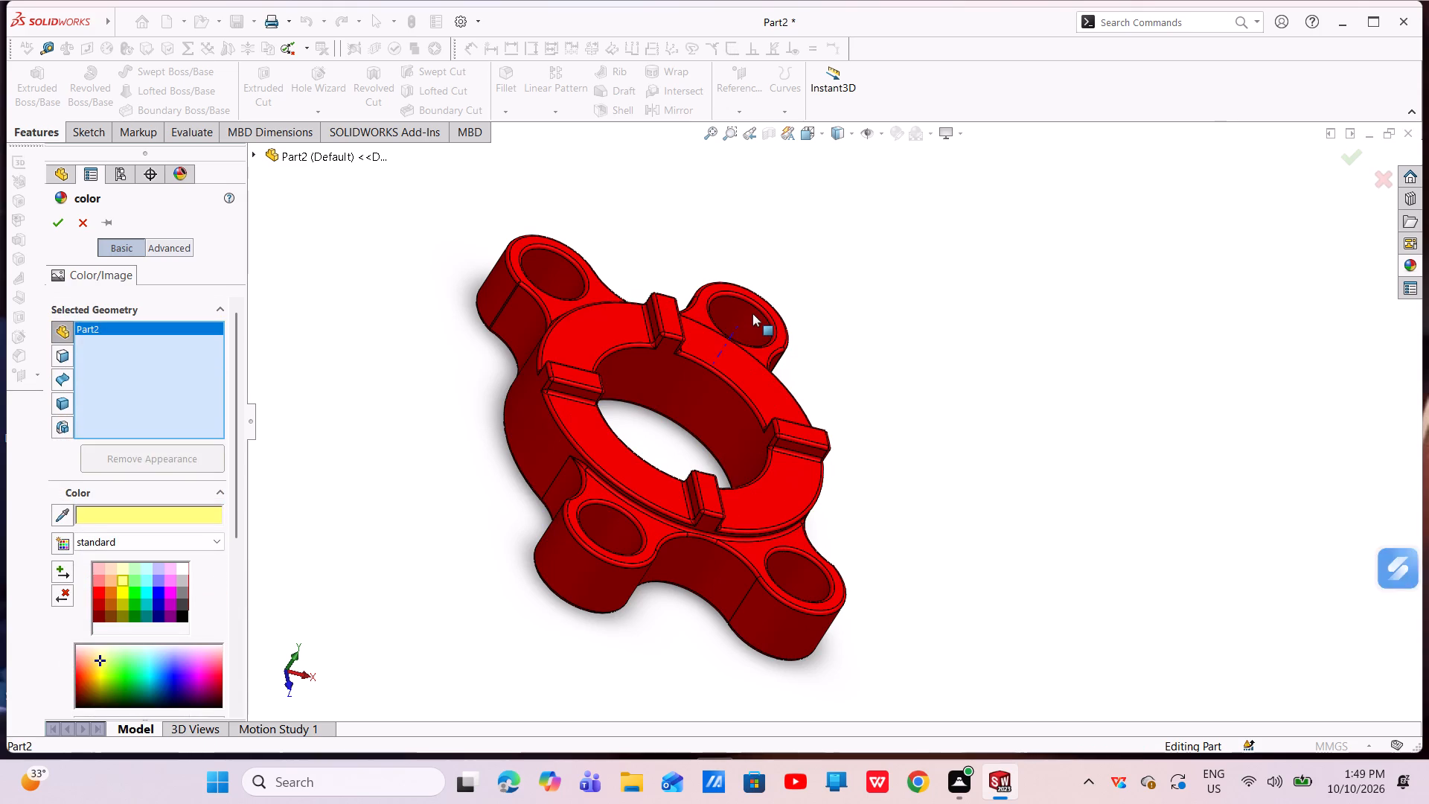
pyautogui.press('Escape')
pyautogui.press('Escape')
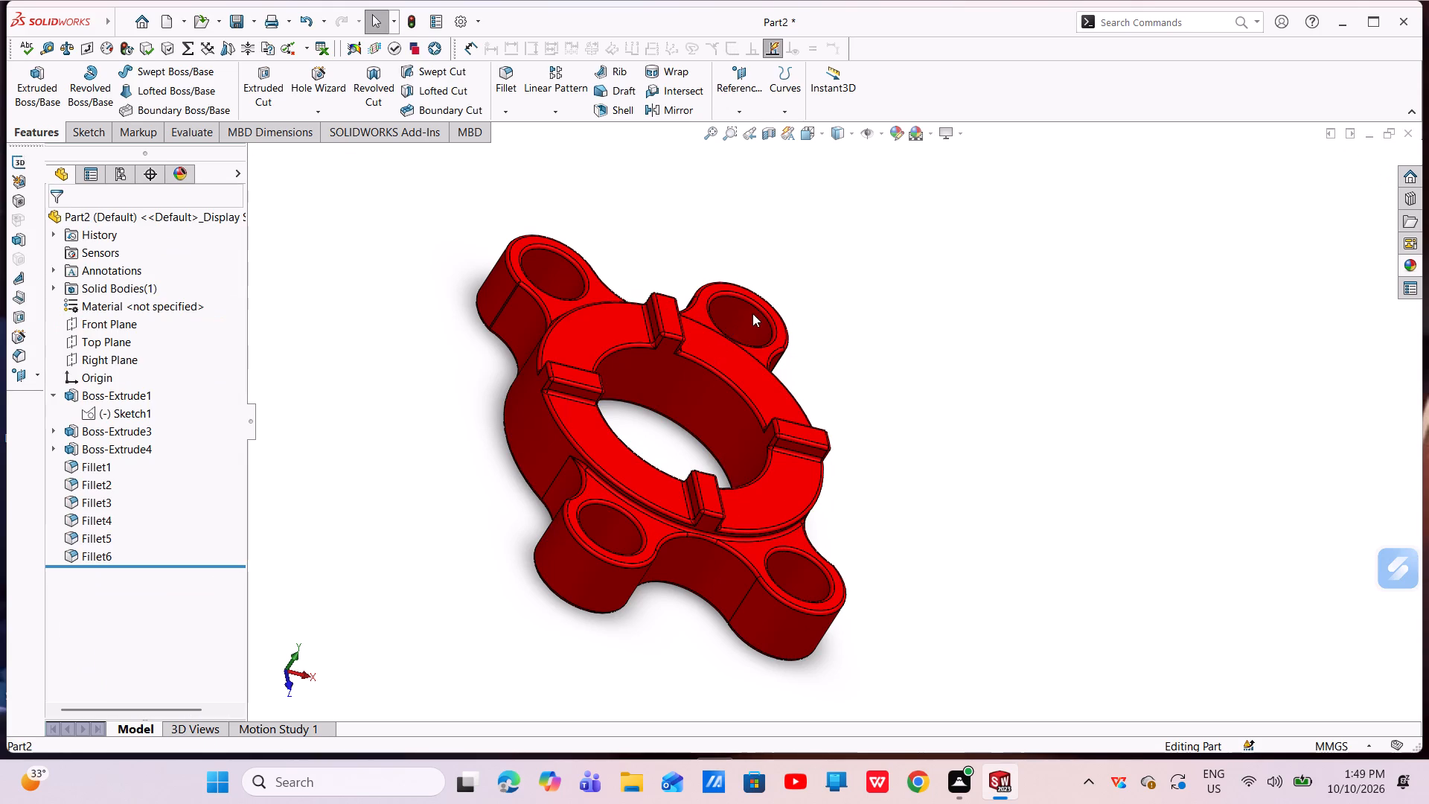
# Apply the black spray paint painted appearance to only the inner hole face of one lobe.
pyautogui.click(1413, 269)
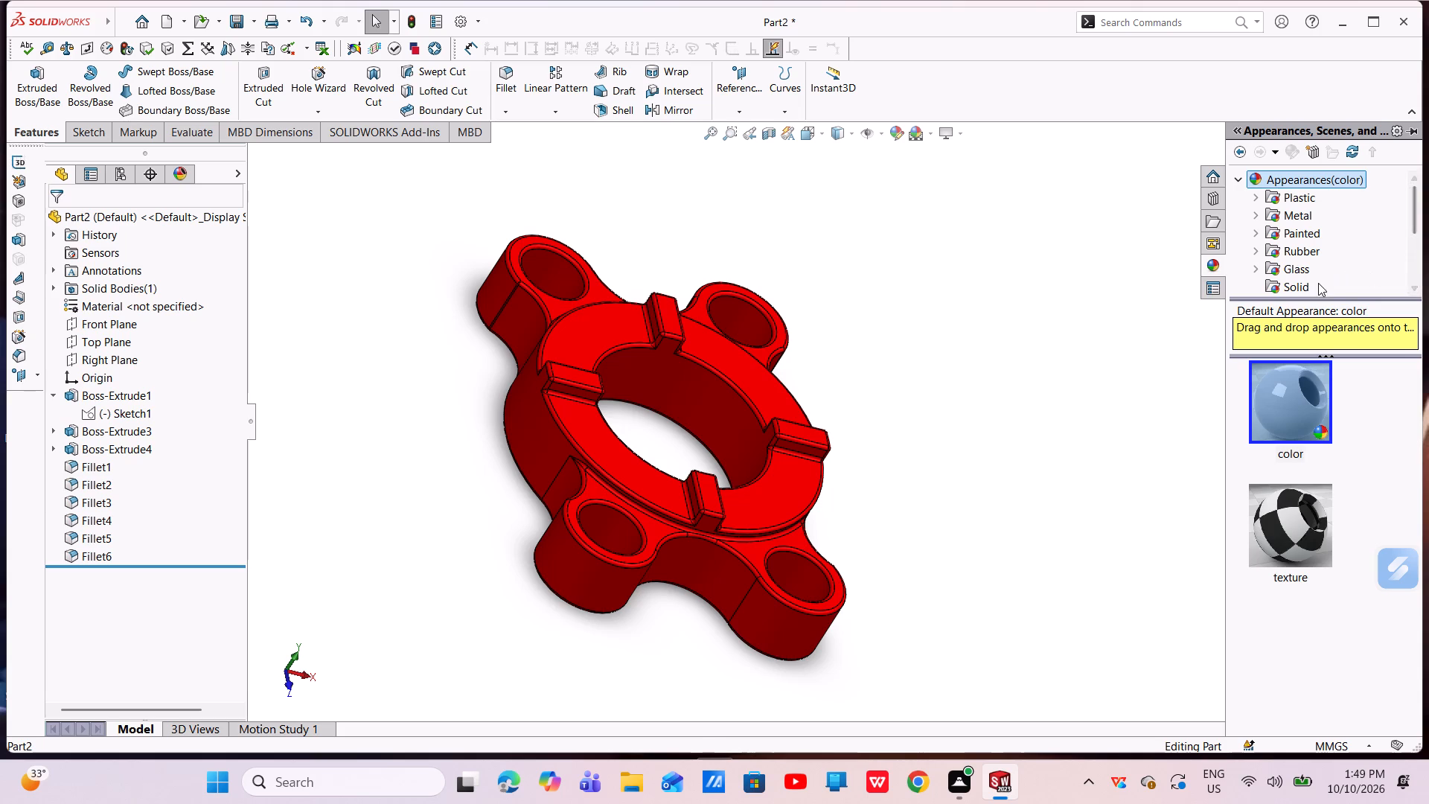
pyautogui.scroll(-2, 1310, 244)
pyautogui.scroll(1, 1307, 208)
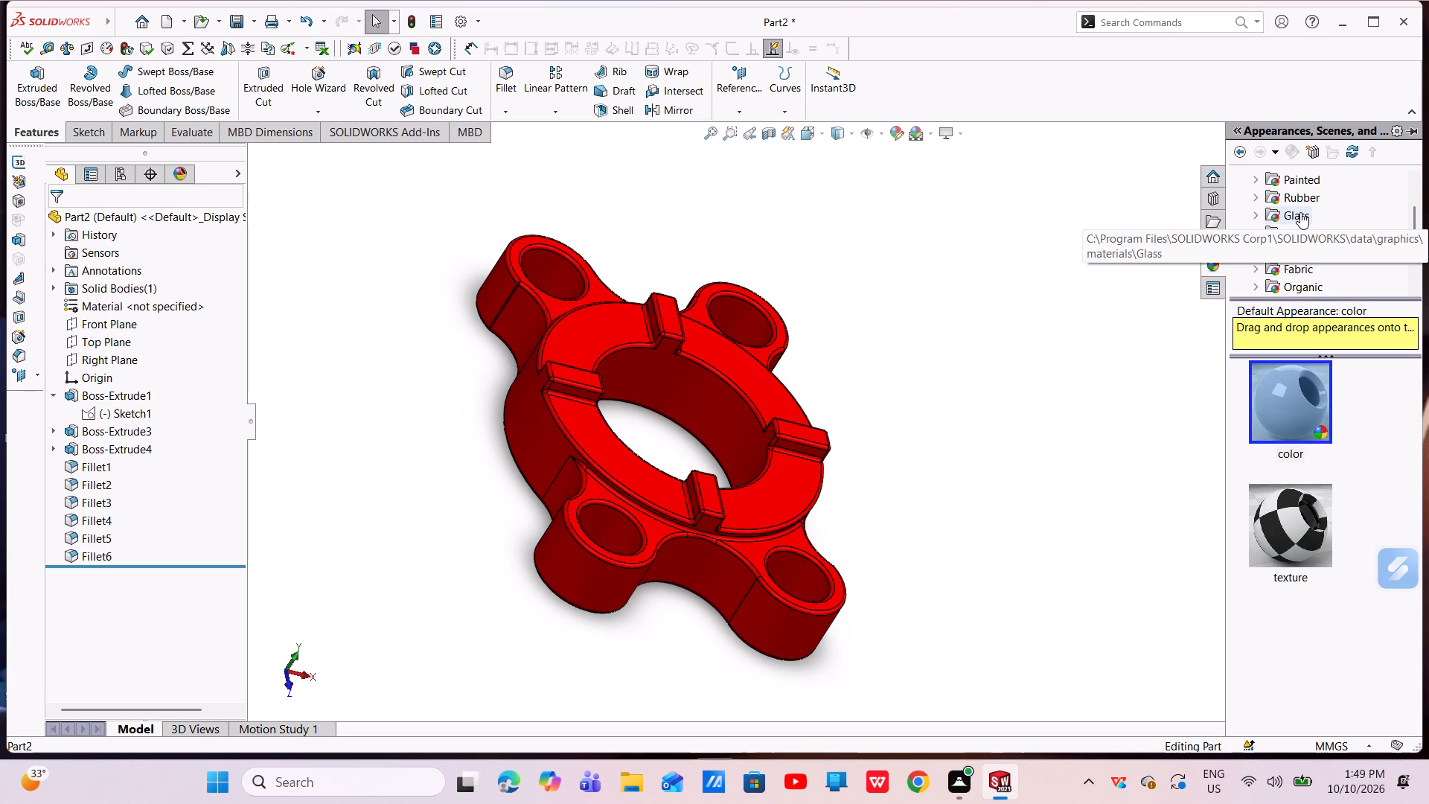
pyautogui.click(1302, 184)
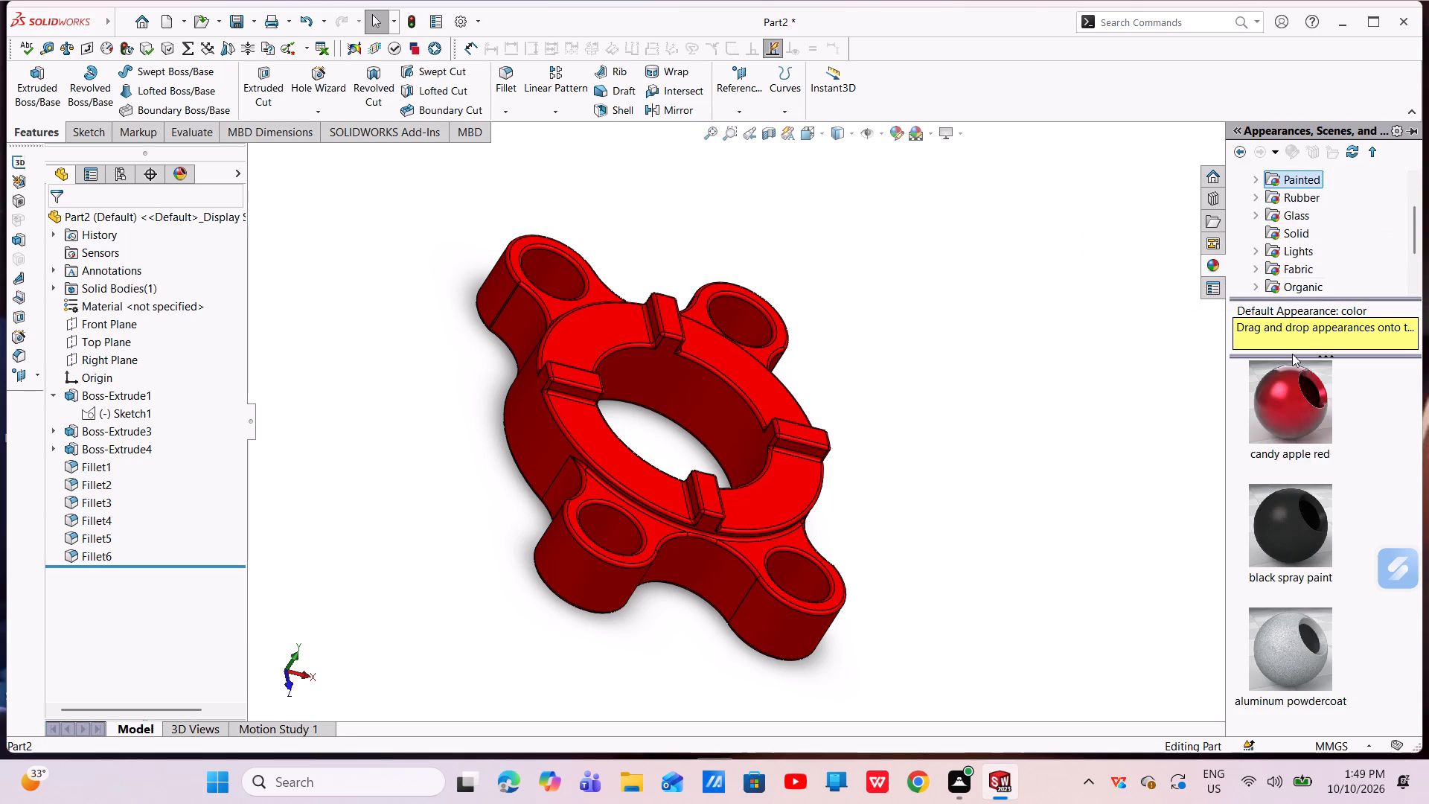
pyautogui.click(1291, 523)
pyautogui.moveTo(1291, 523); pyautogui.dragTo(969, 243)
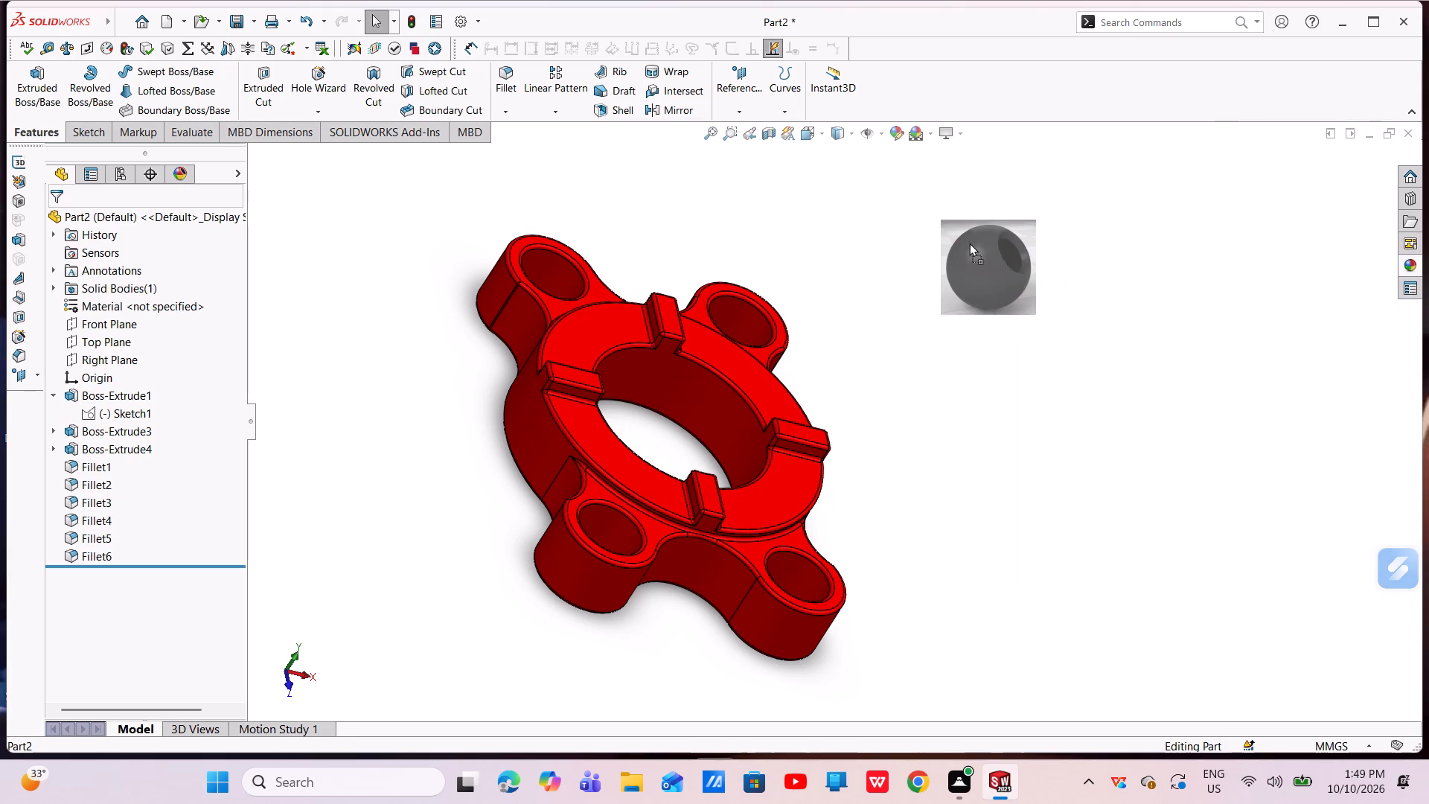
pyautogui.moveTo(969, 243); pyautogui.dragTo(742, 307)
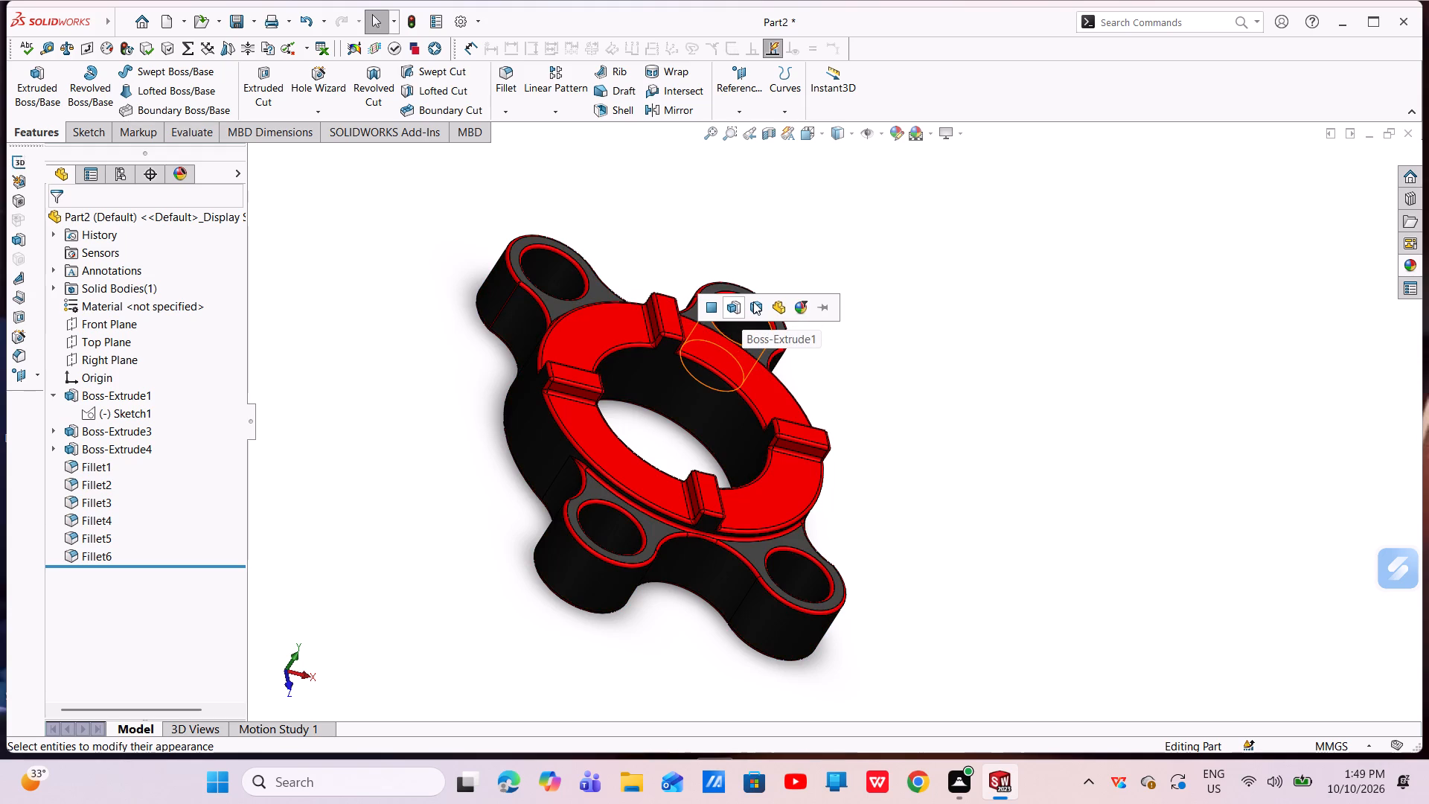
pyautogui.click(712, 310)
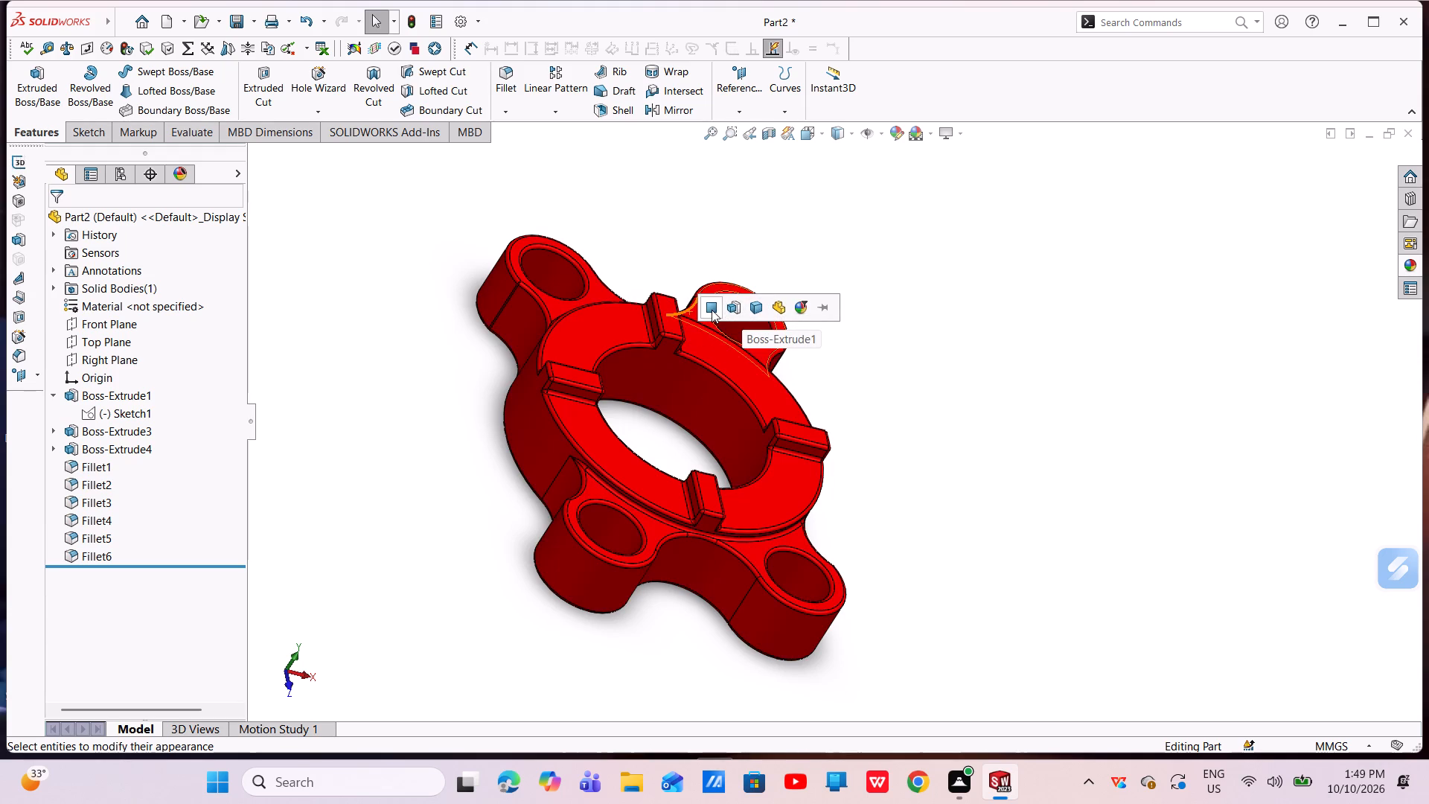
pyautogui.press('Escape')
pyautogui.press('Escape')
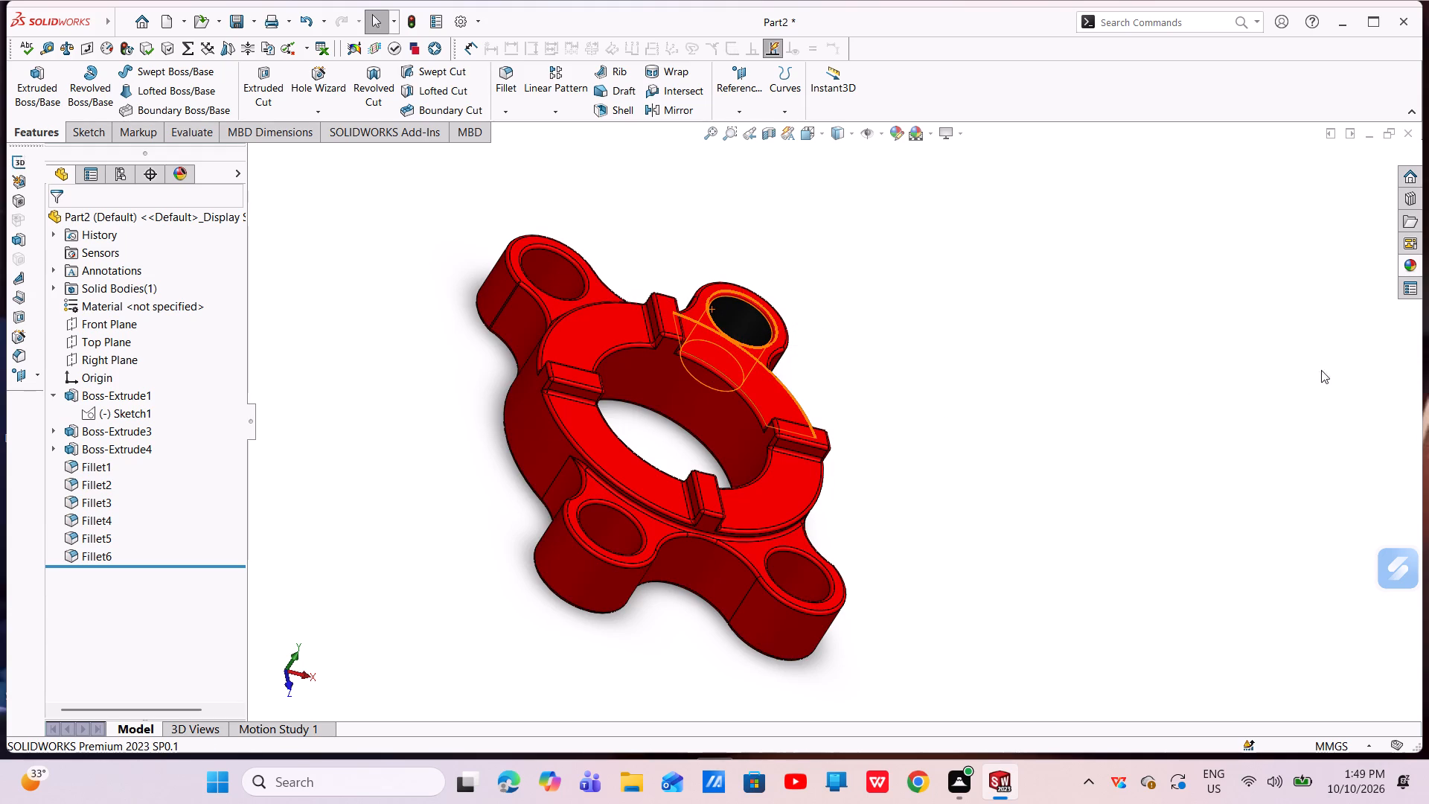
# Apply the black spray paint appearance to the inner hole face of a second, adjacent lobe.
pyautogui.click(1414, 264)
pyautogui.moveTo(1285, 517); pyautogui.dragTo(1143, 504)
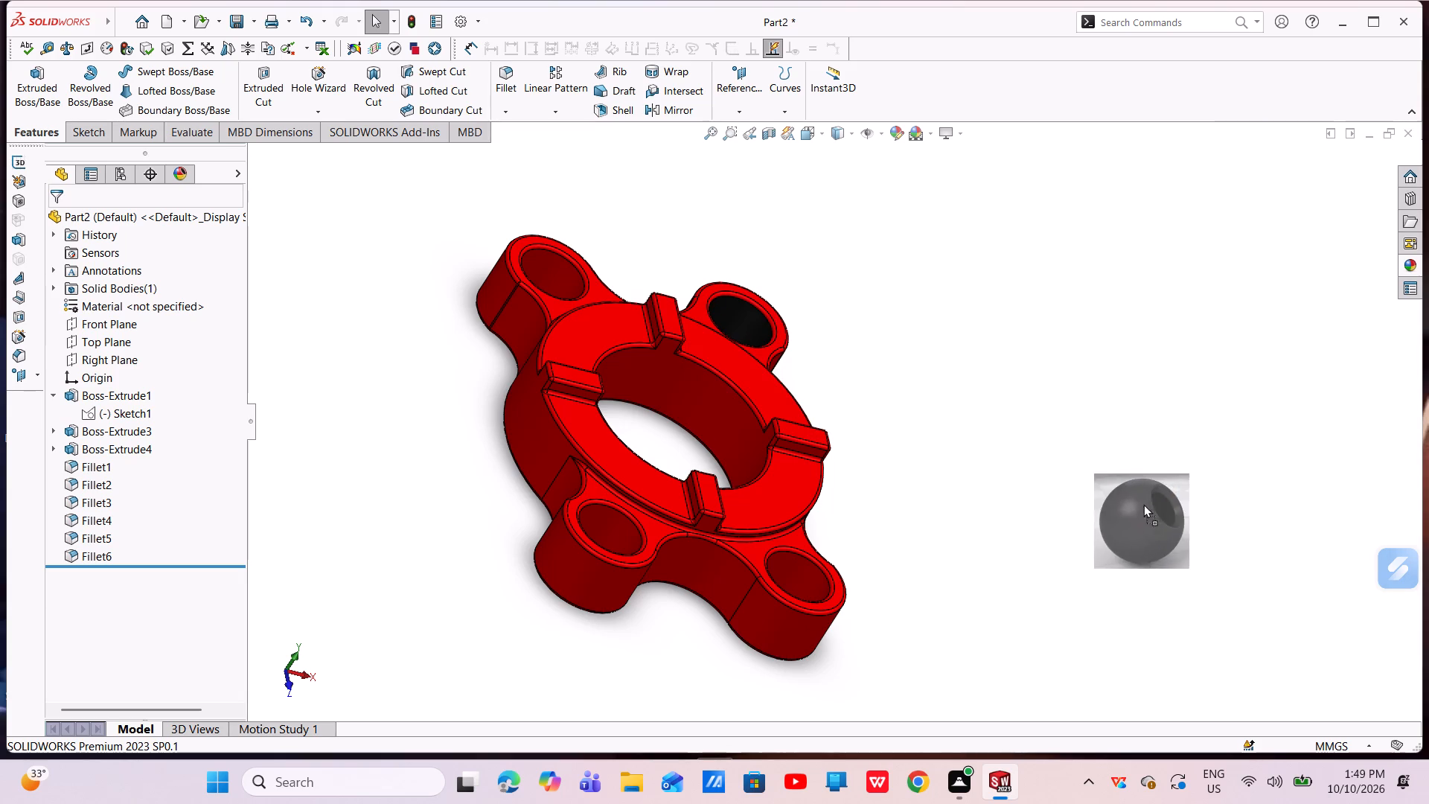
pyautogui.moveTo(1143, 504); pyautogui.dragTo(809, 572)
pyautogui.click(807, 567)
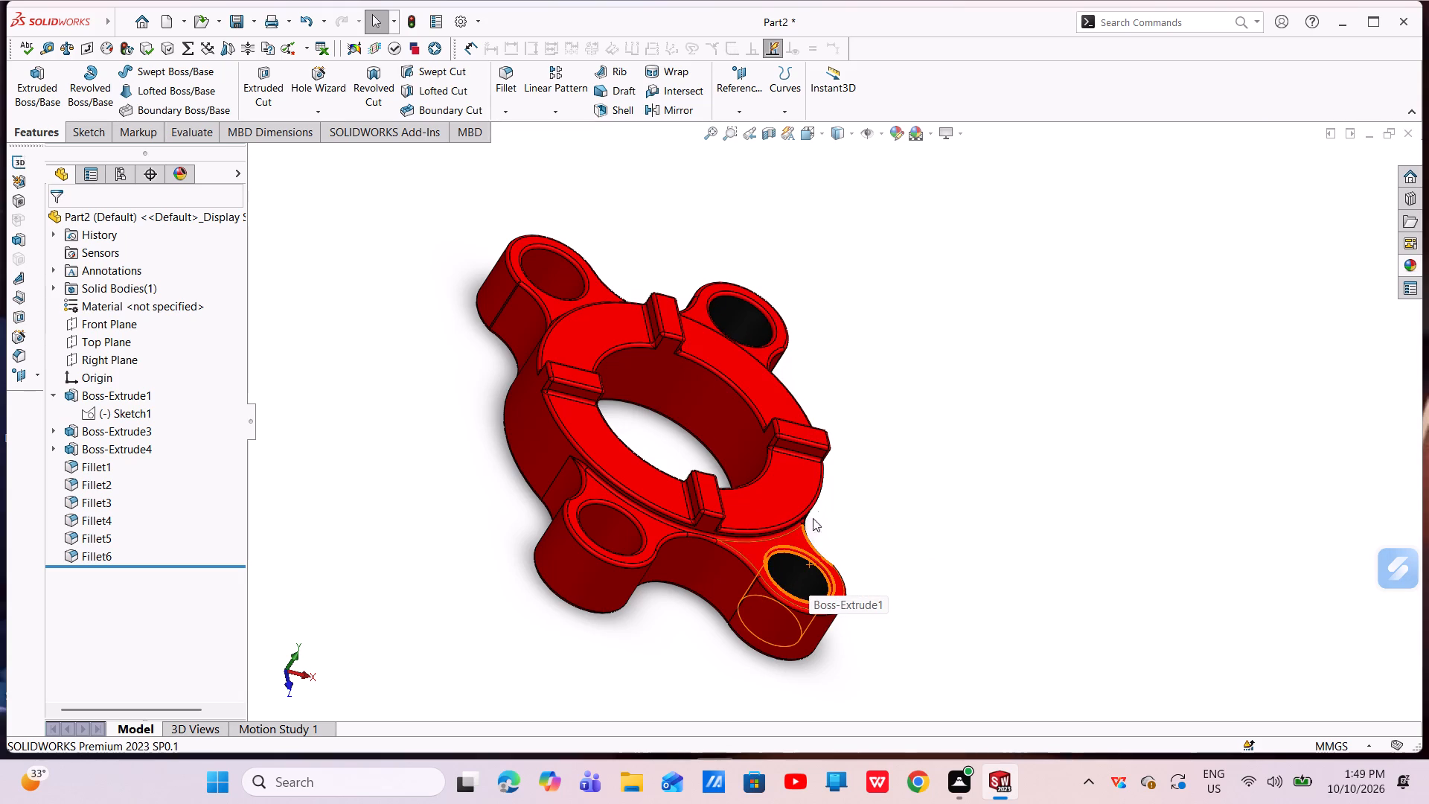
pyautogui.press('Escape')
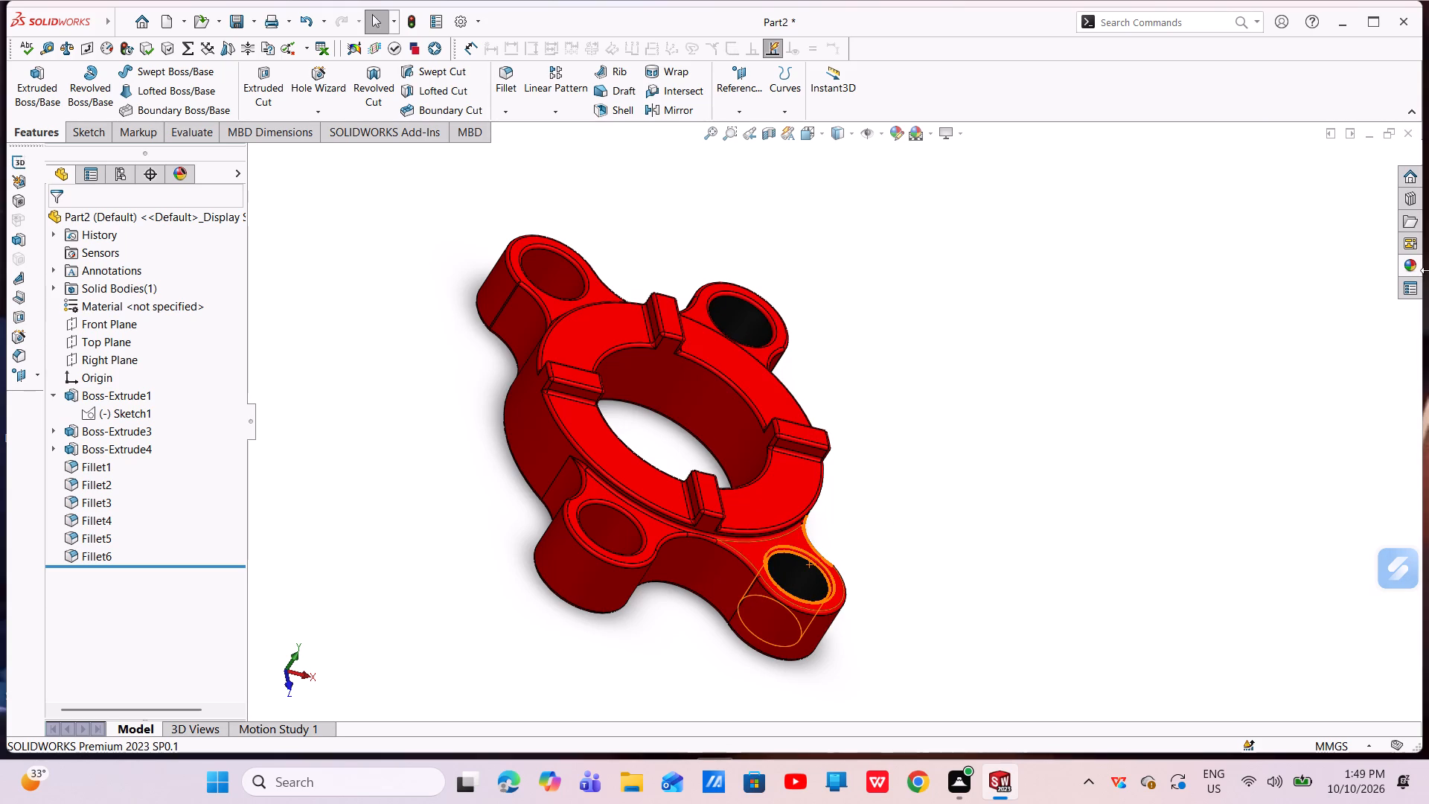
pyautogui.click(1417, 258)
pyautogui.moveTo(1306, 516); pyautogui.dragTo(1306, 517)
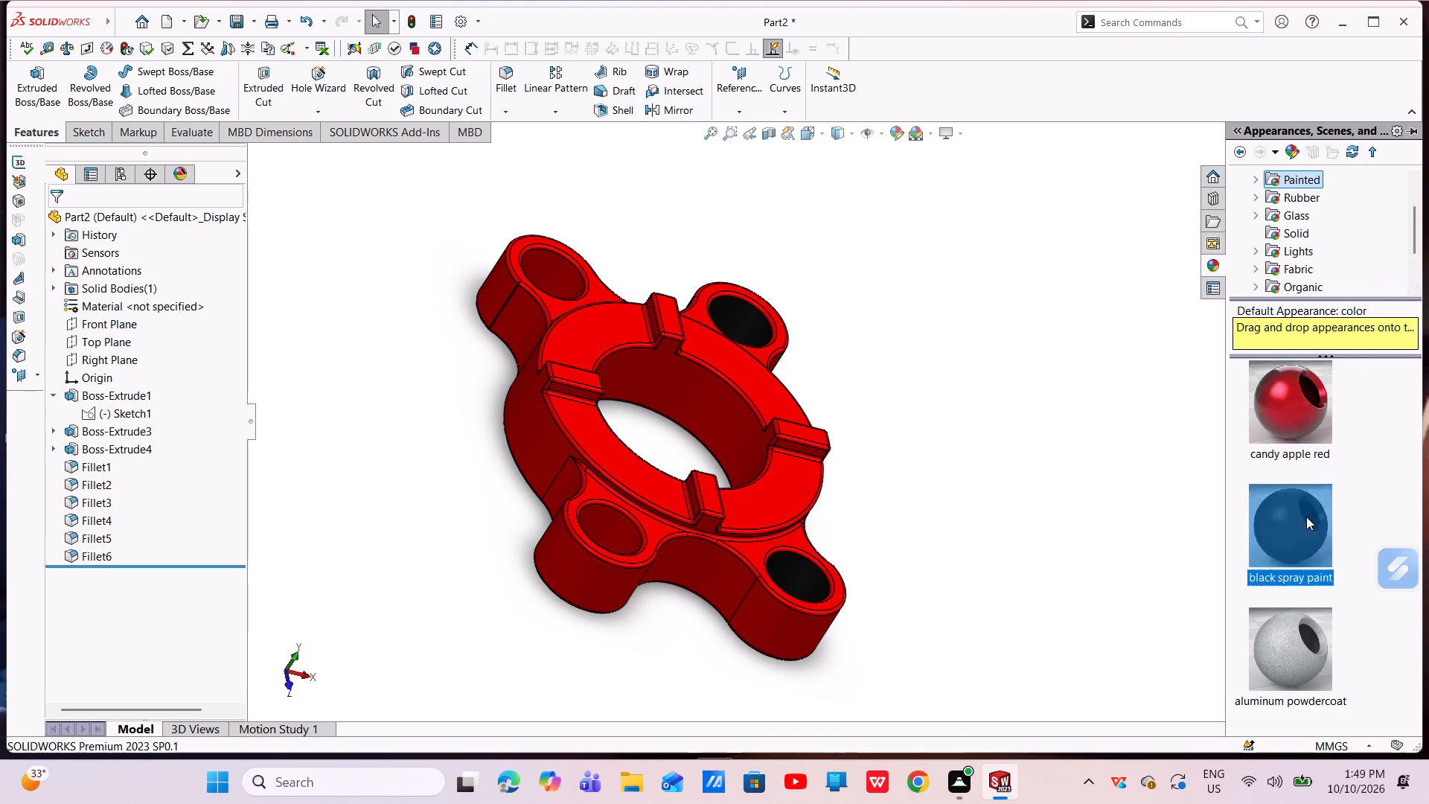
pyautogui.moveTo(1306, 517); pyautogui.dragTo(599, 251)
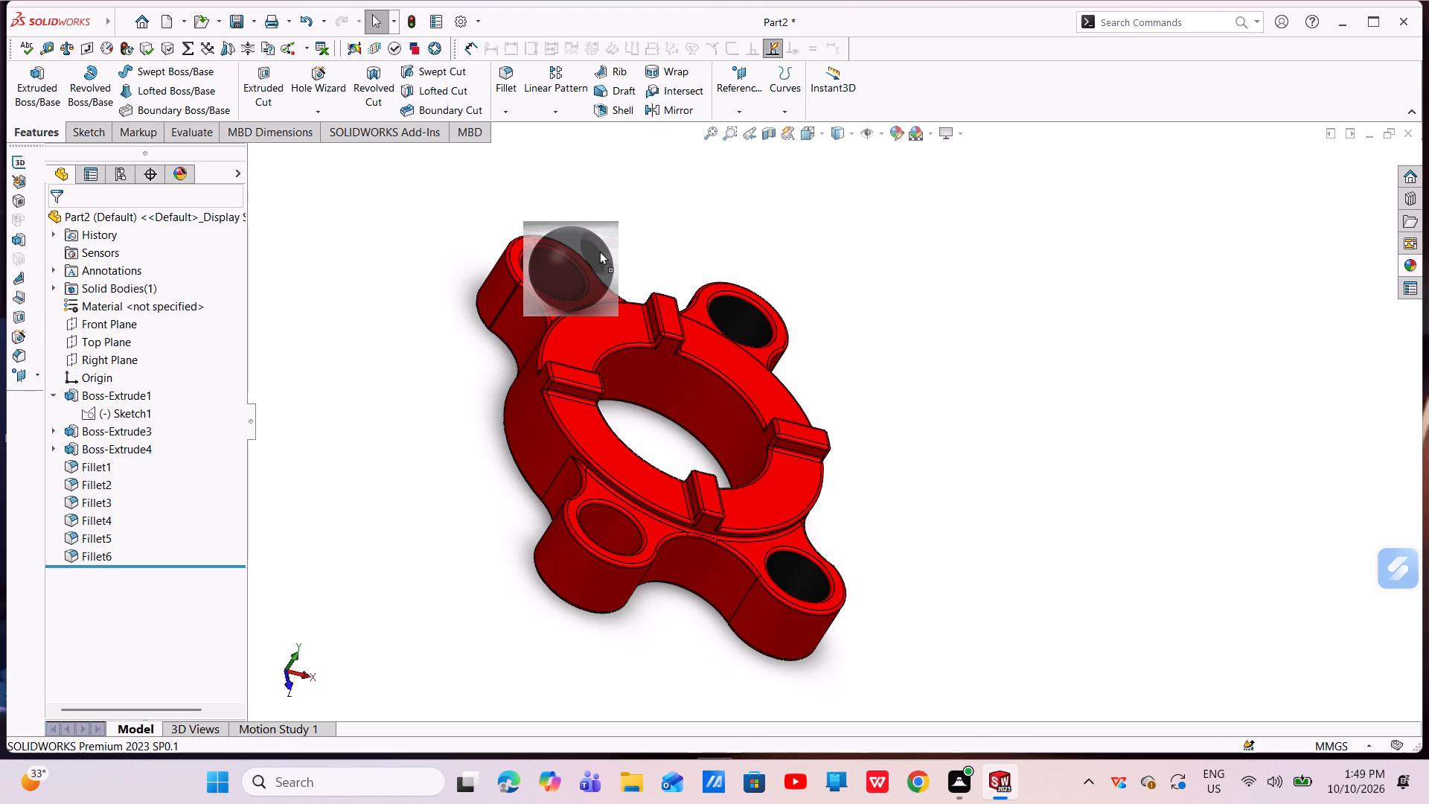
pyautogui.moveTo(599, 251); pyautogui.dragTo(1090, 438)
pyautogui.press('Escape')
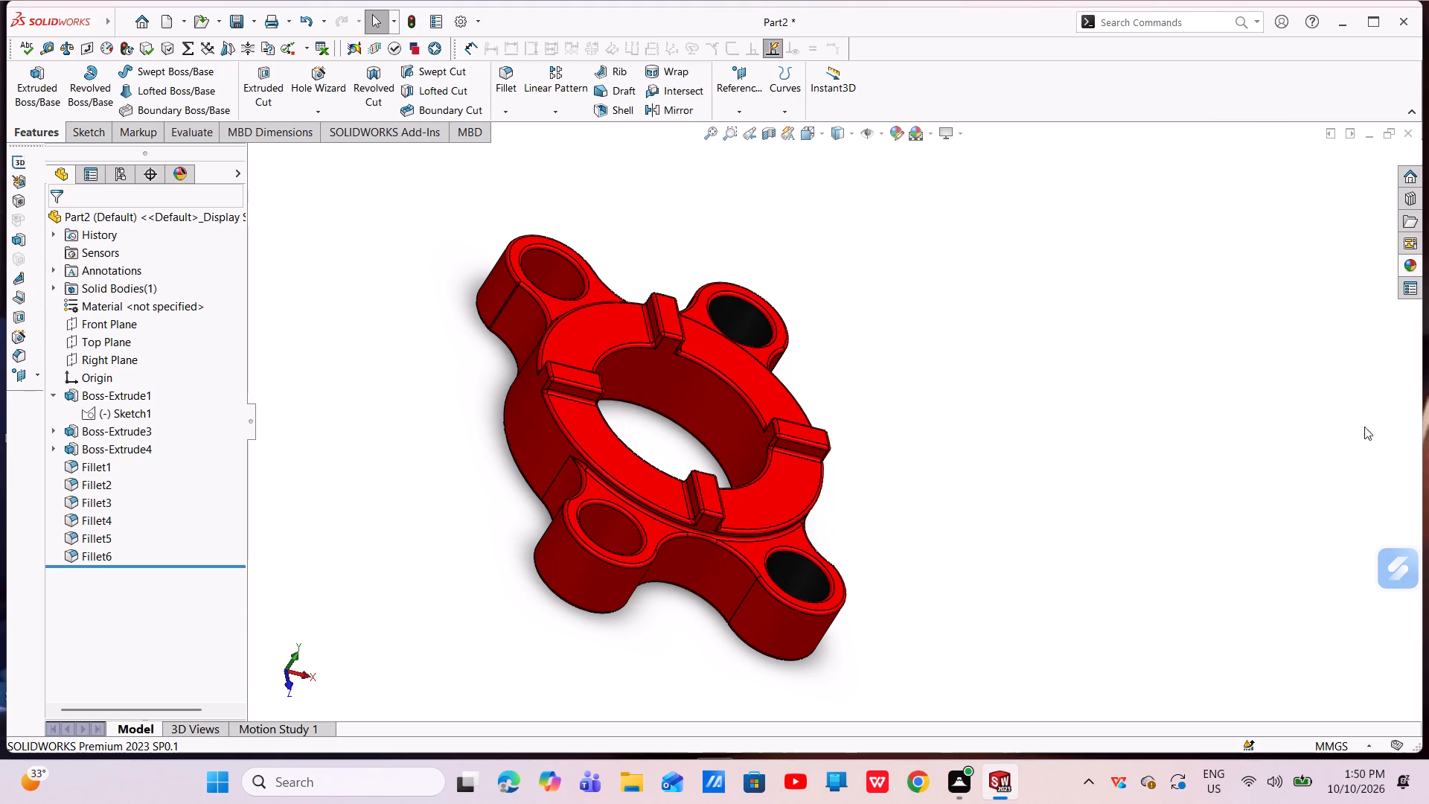
# Apply the aluminum powdercoat painted appearance to only the hole face of the first lobe painted black.
pyautogui.click(1421, 267)
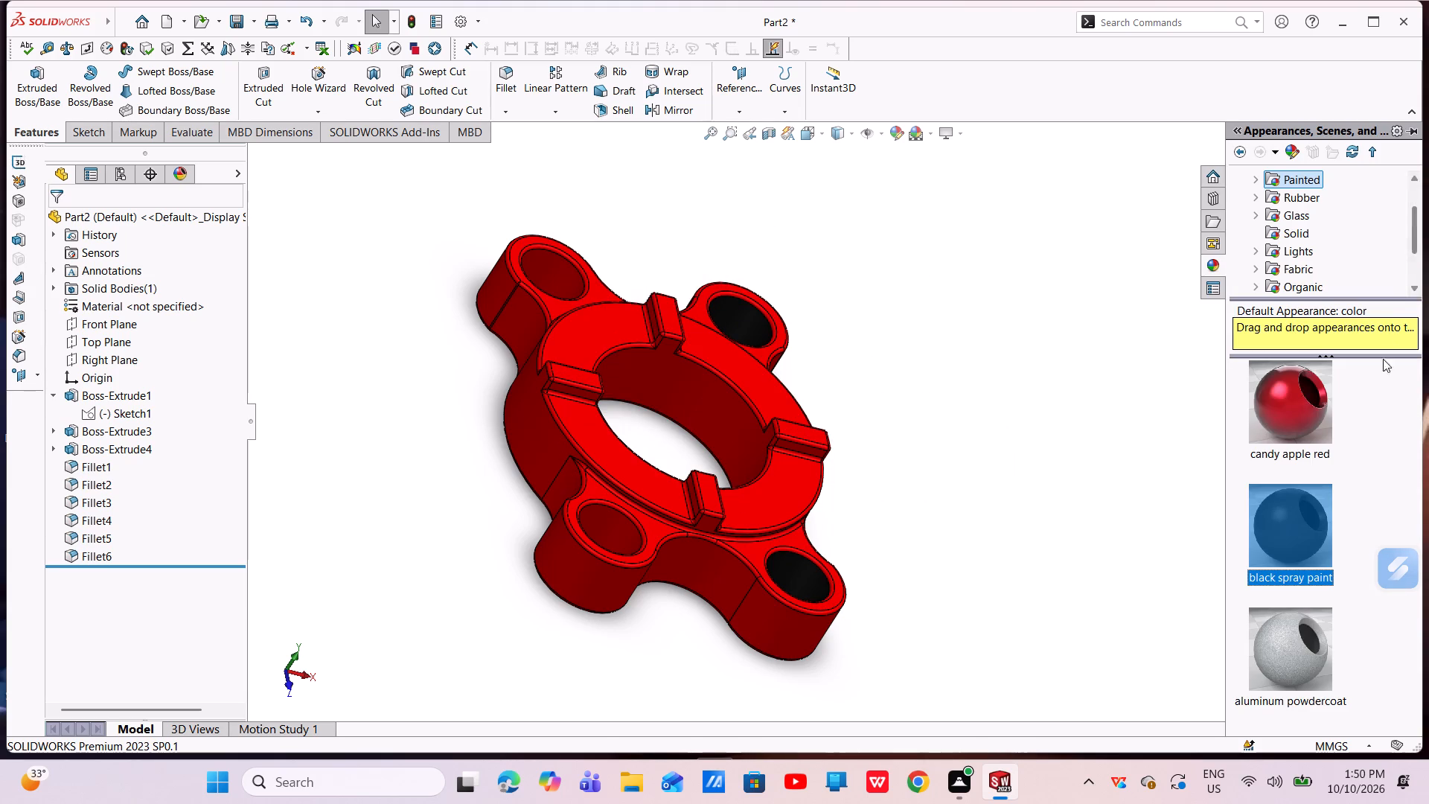
pyautogui.scroll(-1, 1302, 638)
pyautogui.moveTo(1302, 638); pyautogui.dragTo(799, 278)
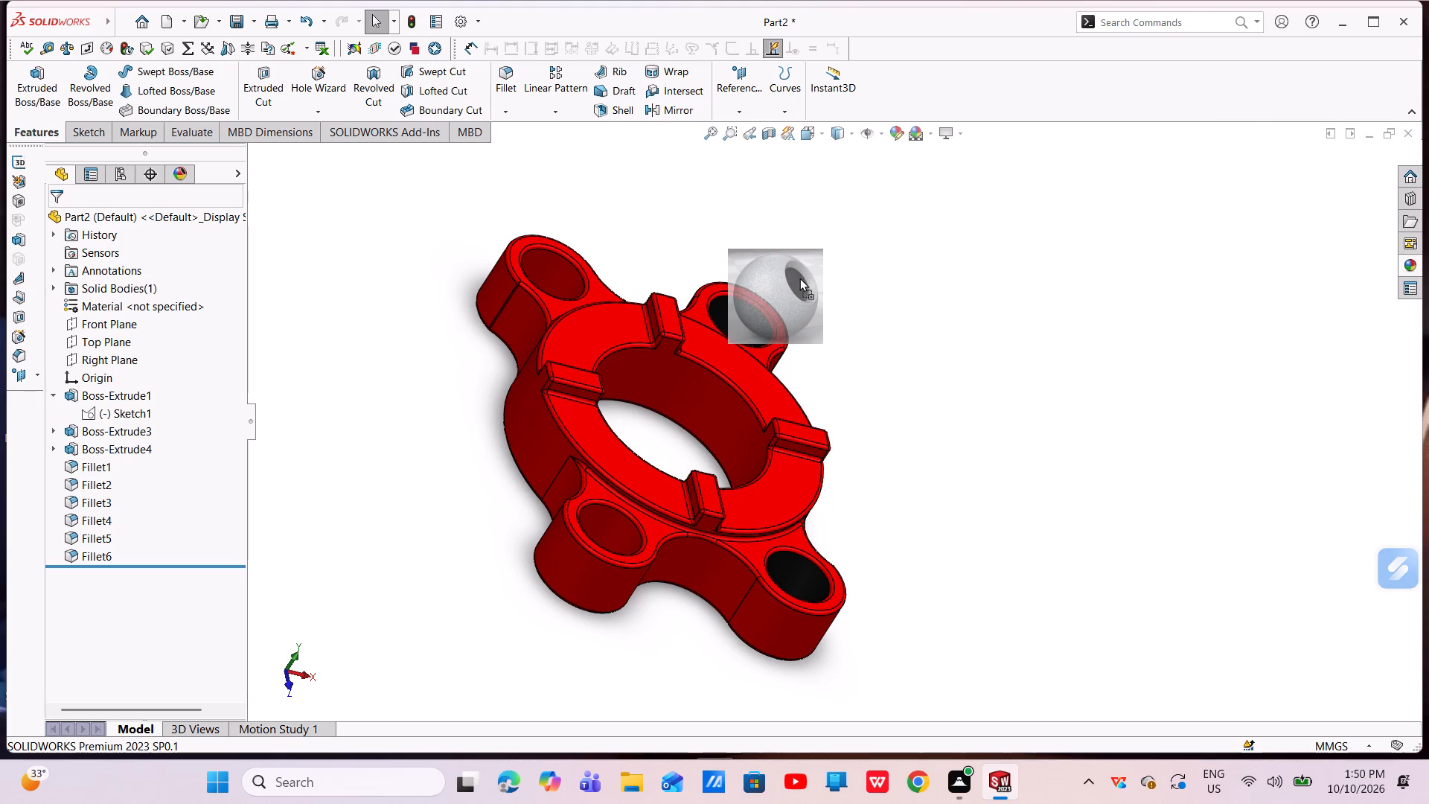
pyautogui.moveTo(799, 278); pyautogui.dragTo(765, 299)
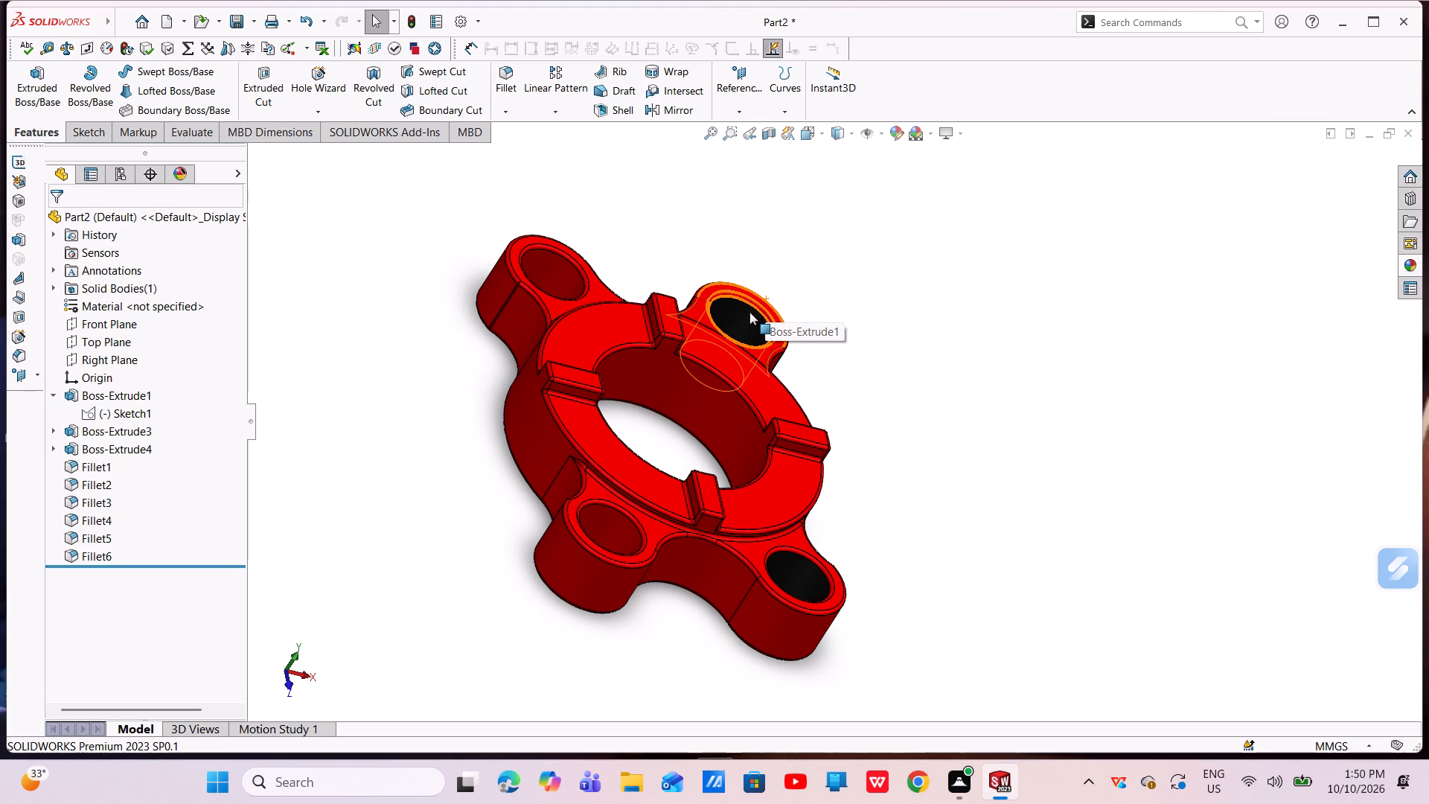
pyautogui.click(749, 312)
pyautogui.press('Escape')
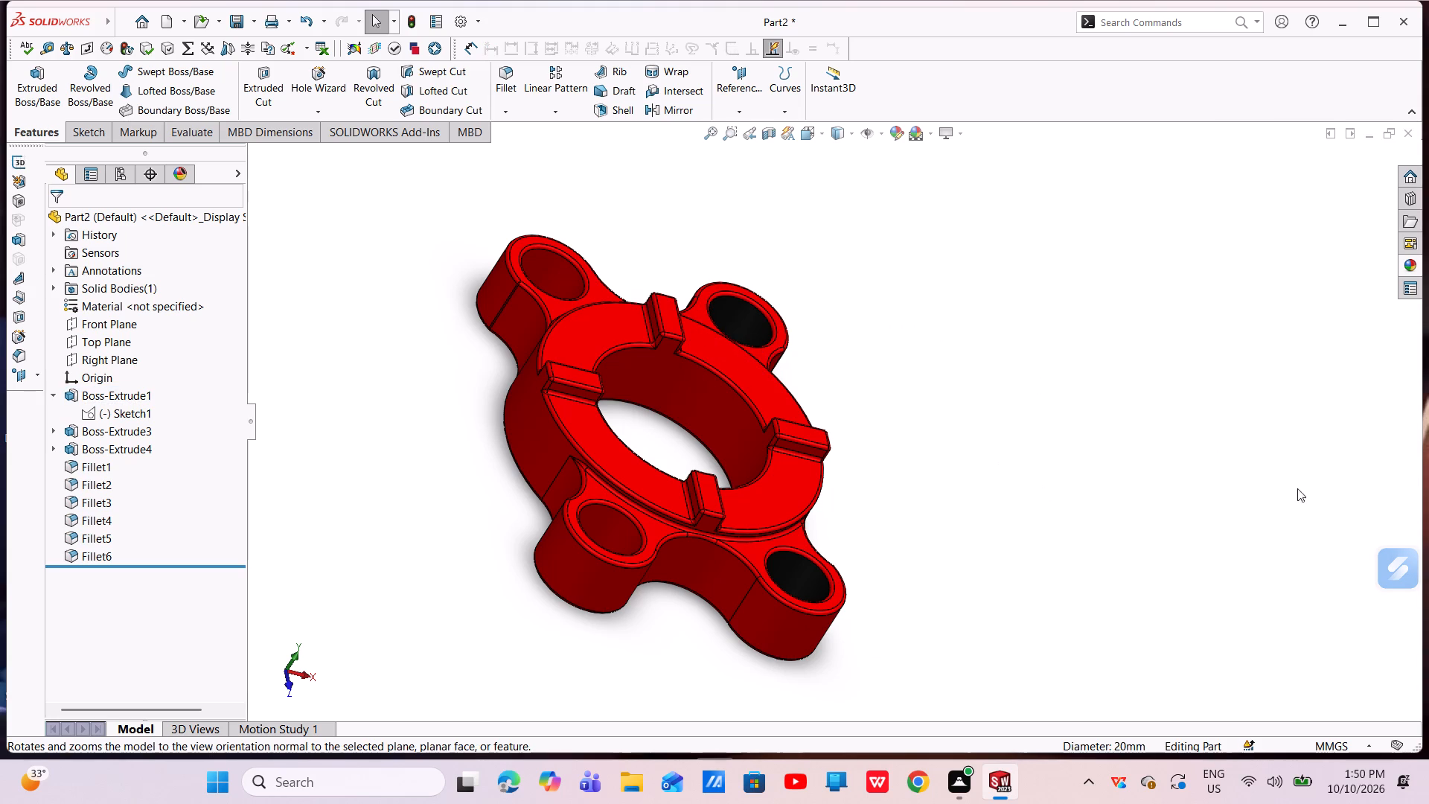
pyautogui.press('Escape')
pyautogui.click(1413, 269)
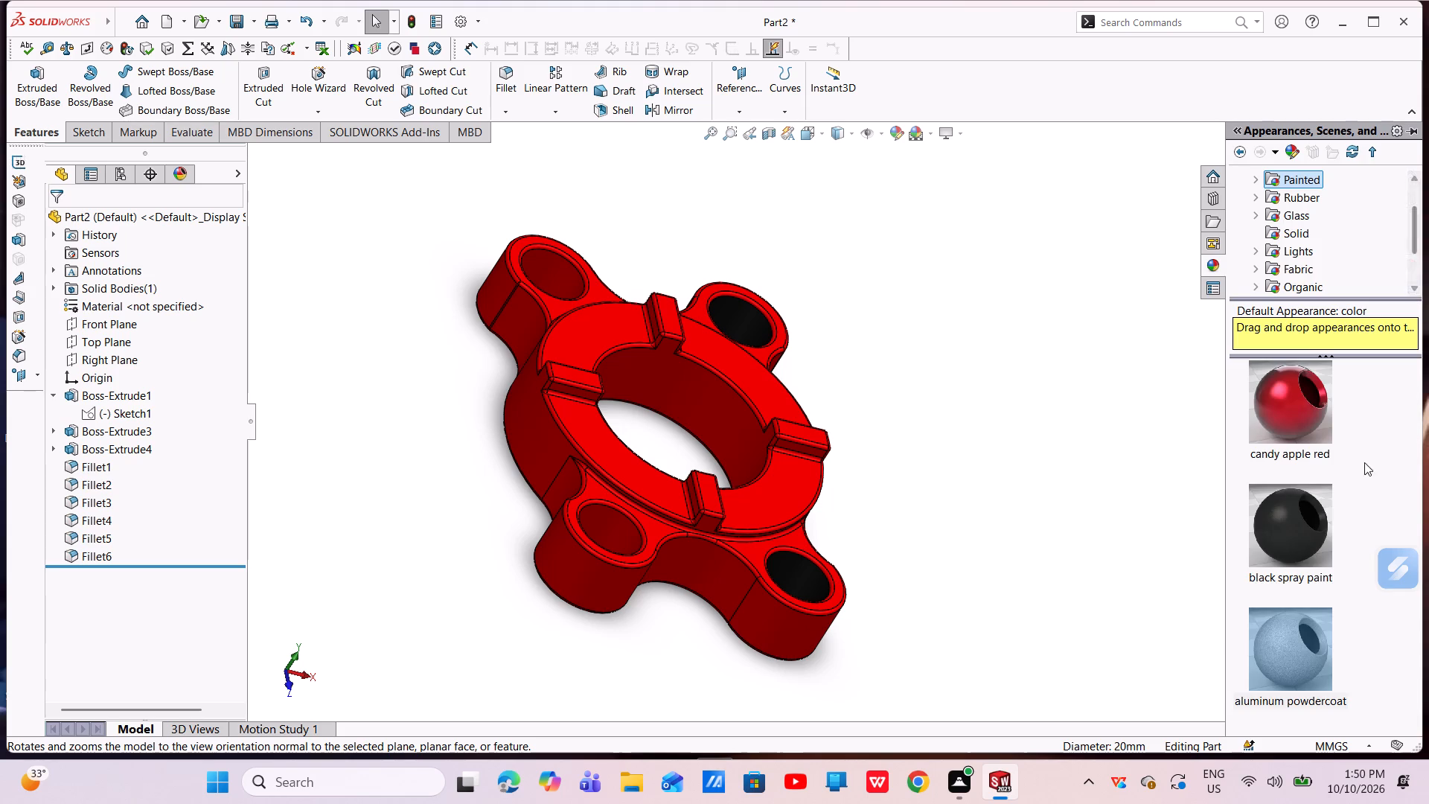
pyautogui.moveTo(1281, 629); pyautogui.dragTo(774, 243)
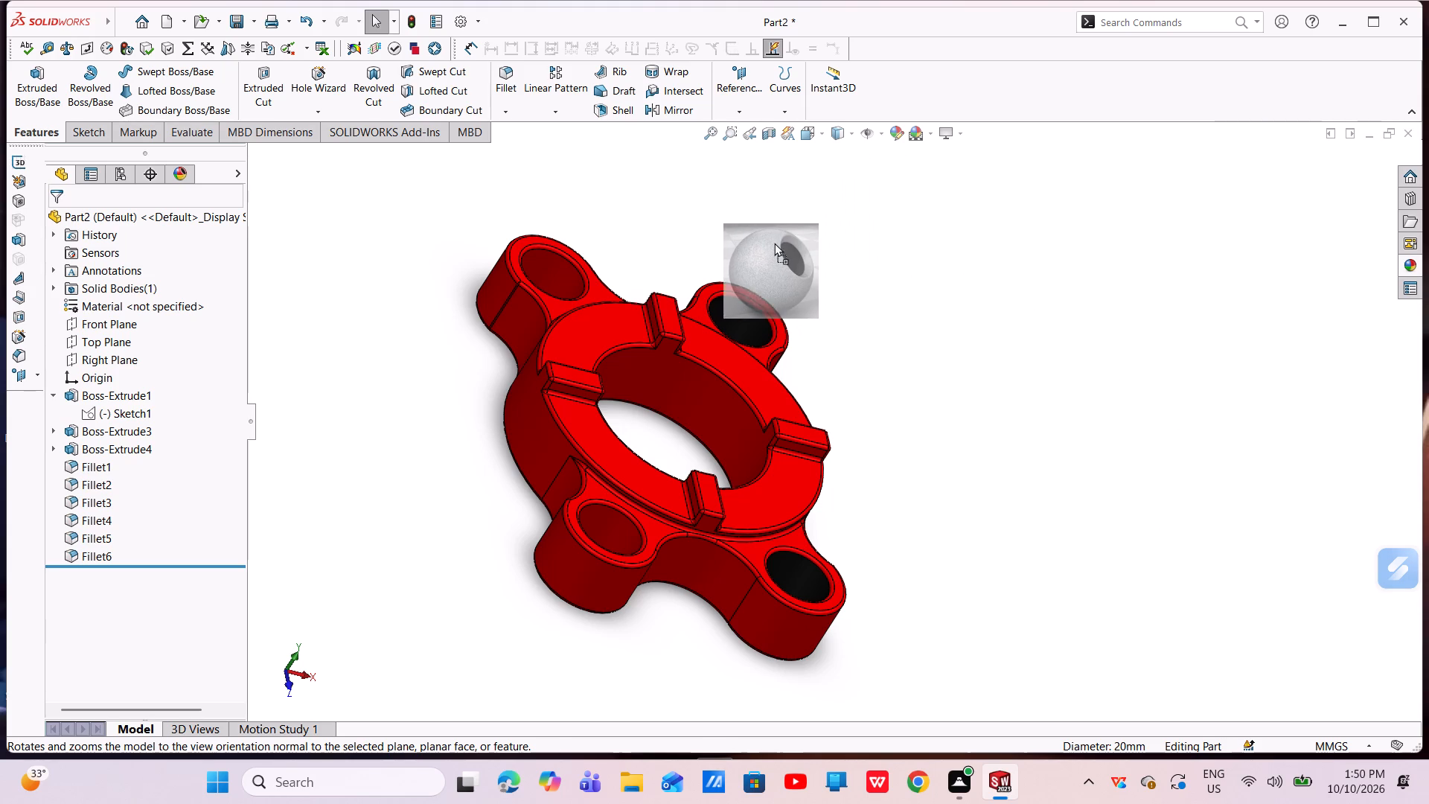
pyautogui.moveTo(774, 243); pyautogui.dragTo(743, 302)
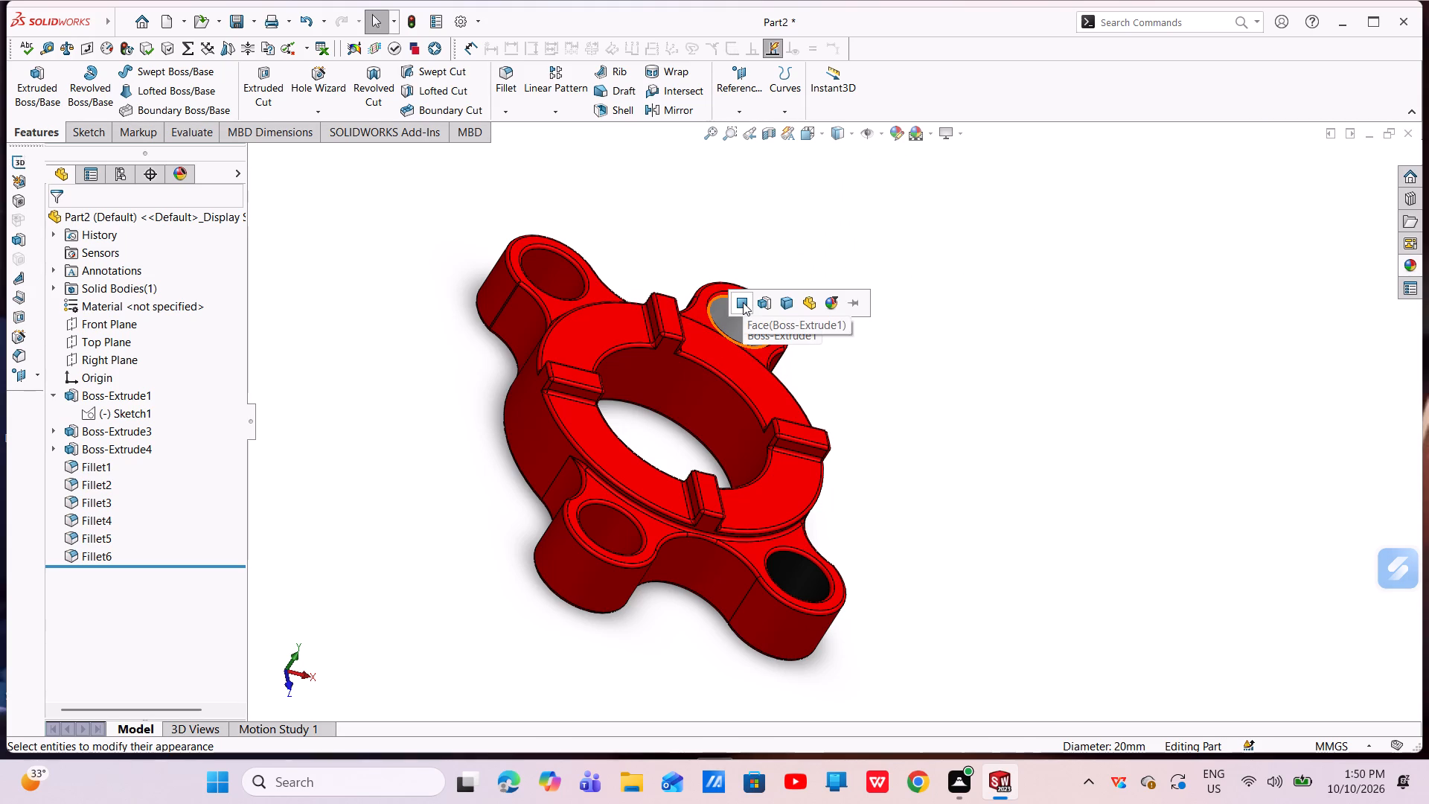
pyautogui.click(743, 302)
pyautogui.press('Escape')
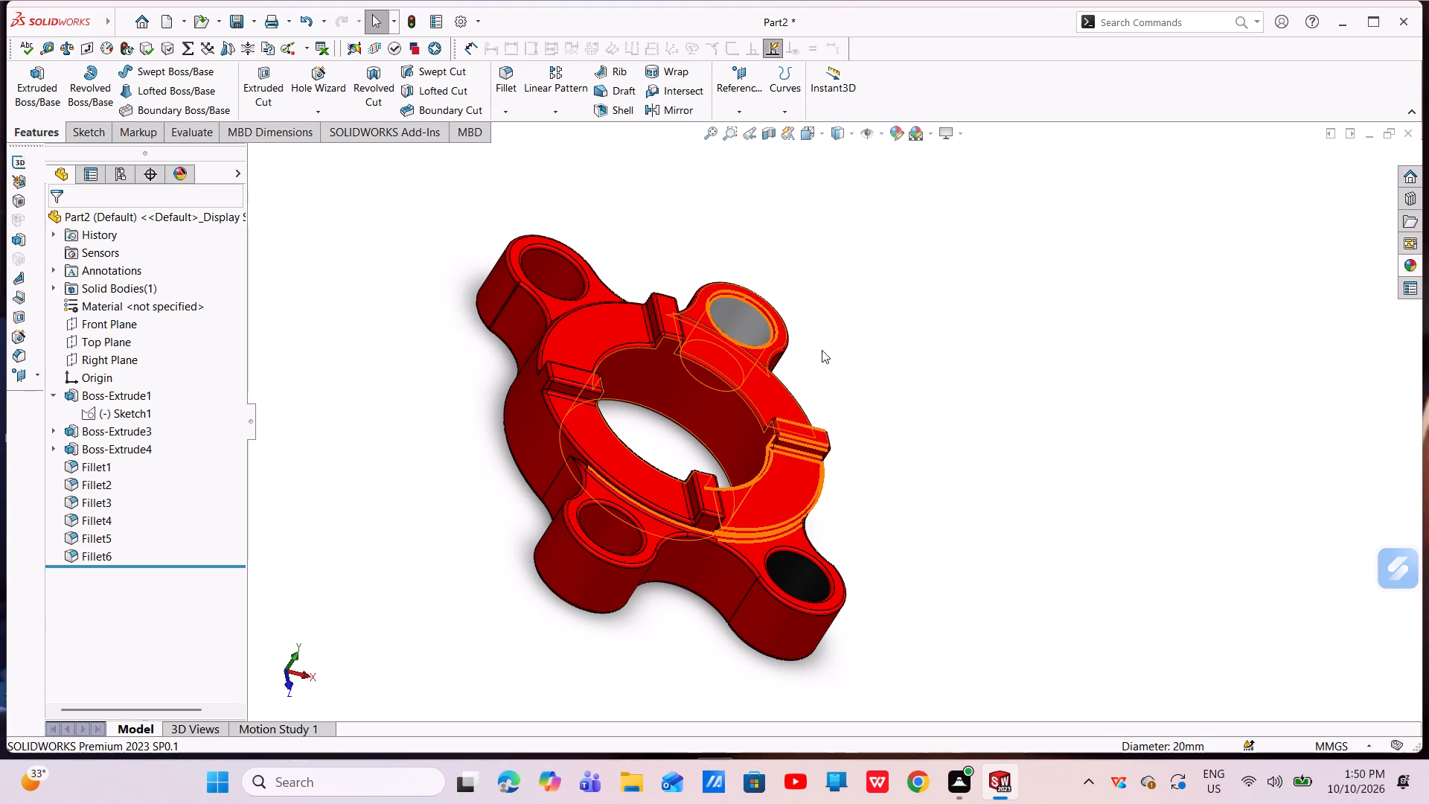
# Examine the coated hole faces from the underside, side and top of the flange.
pyautogui.scroll(-3, 822, 341)
pyautogui.moveTo(822, 341); pyautogui.dragTo(1026, 182, button='middle')
pyautogui.scroll(1, 822, 341)
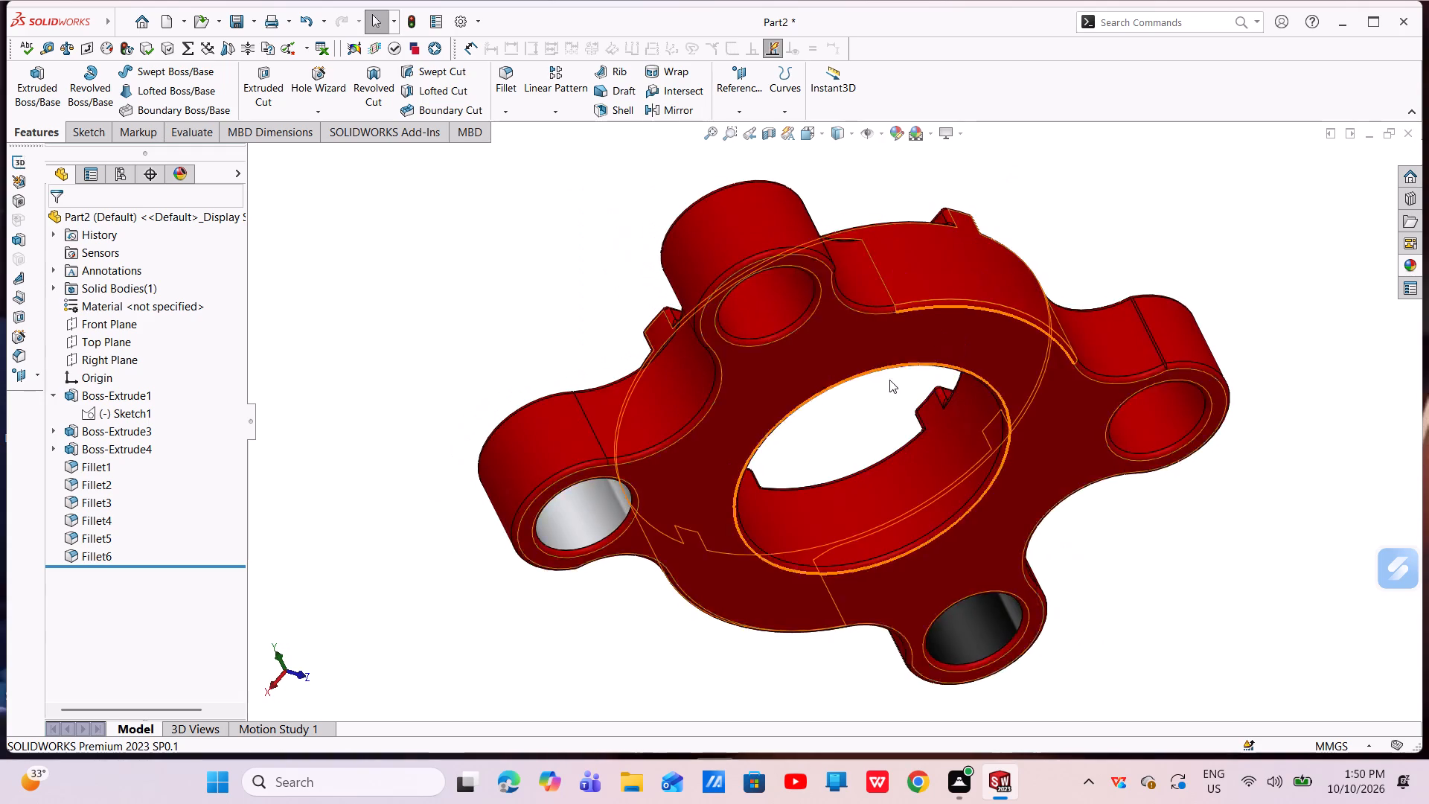
pyautogui.scroll(5, 889, 380)
pyautogui.scroll(-1, 925, 358)
pyautogui.moveTo(925, 358); pyautogui.dragTo(793, 549, button='middle')
pyautogui.moveTo(866, 361); pyautogui.dragTo(852, 431, button='middle')
pyautogui.scroll(-1, 866, 361)
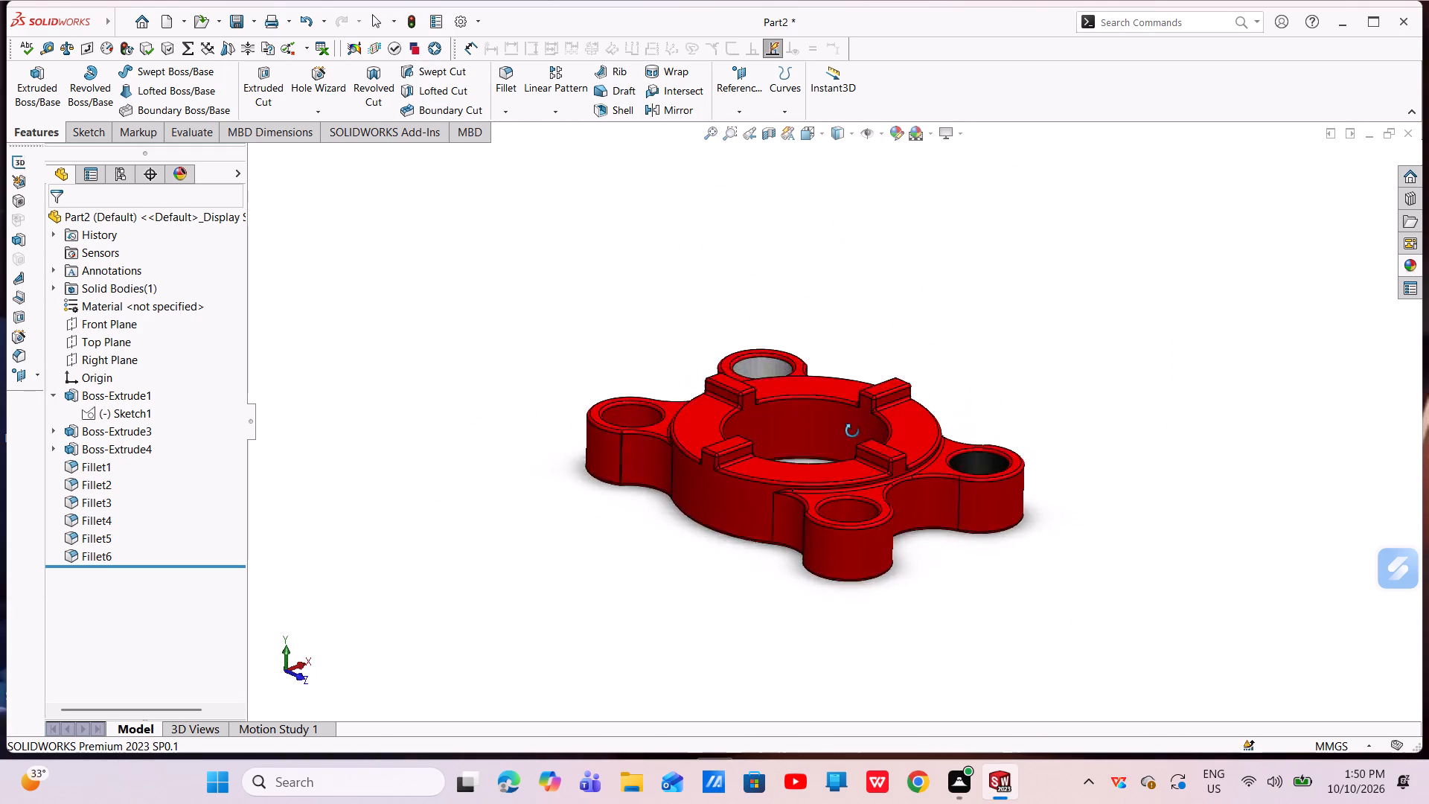
pyautogui.moveTo(852, 431); pyautogui.dragTo(850, 666, button='middle')
pyautogui.scroll(3, 898, 546)
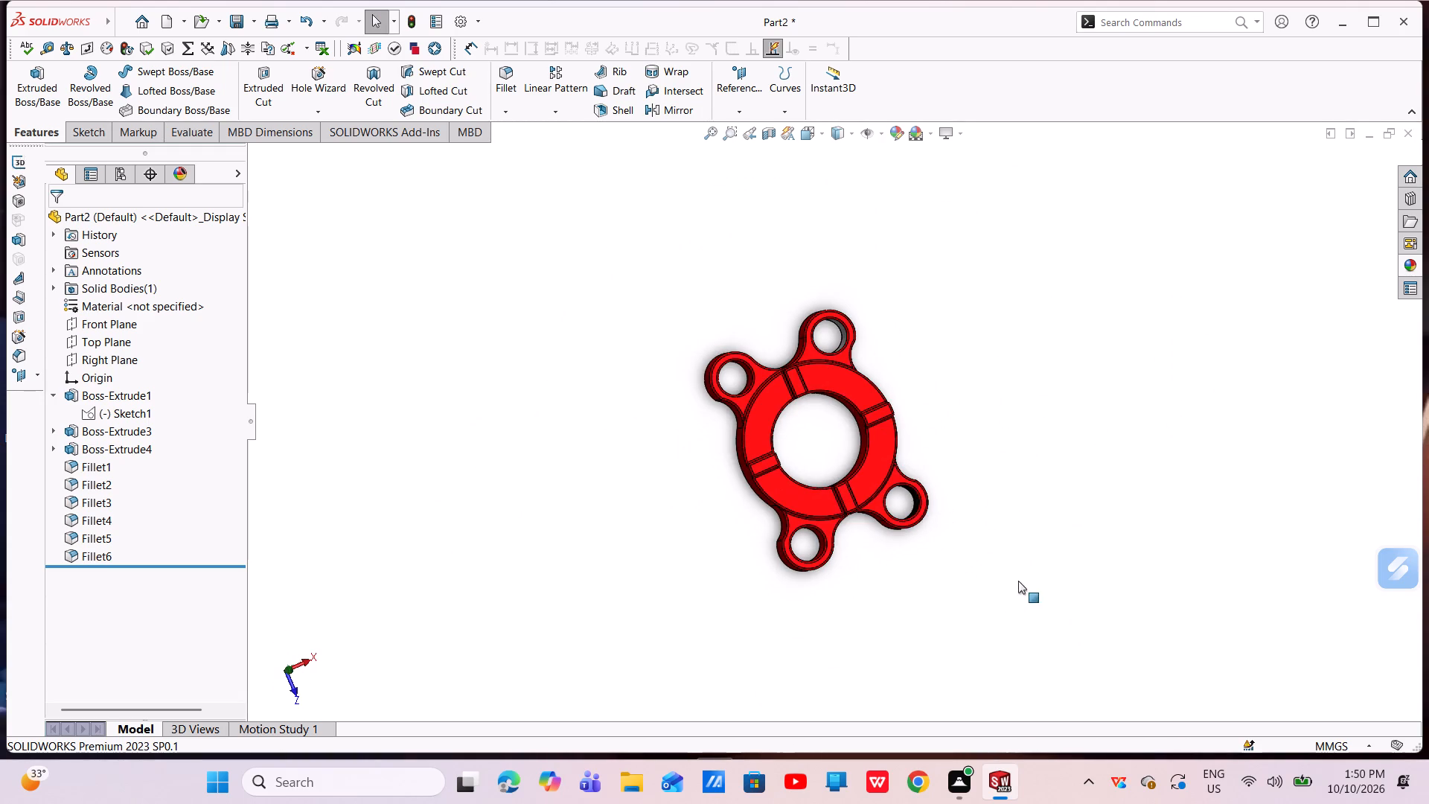
# Apply the aluminum powdercoat appearance to only the hole face of the remaining black-painted lobe.
pyautogui.scroll(-3, 1005, 586)
pyautogui.click(1407, 264)
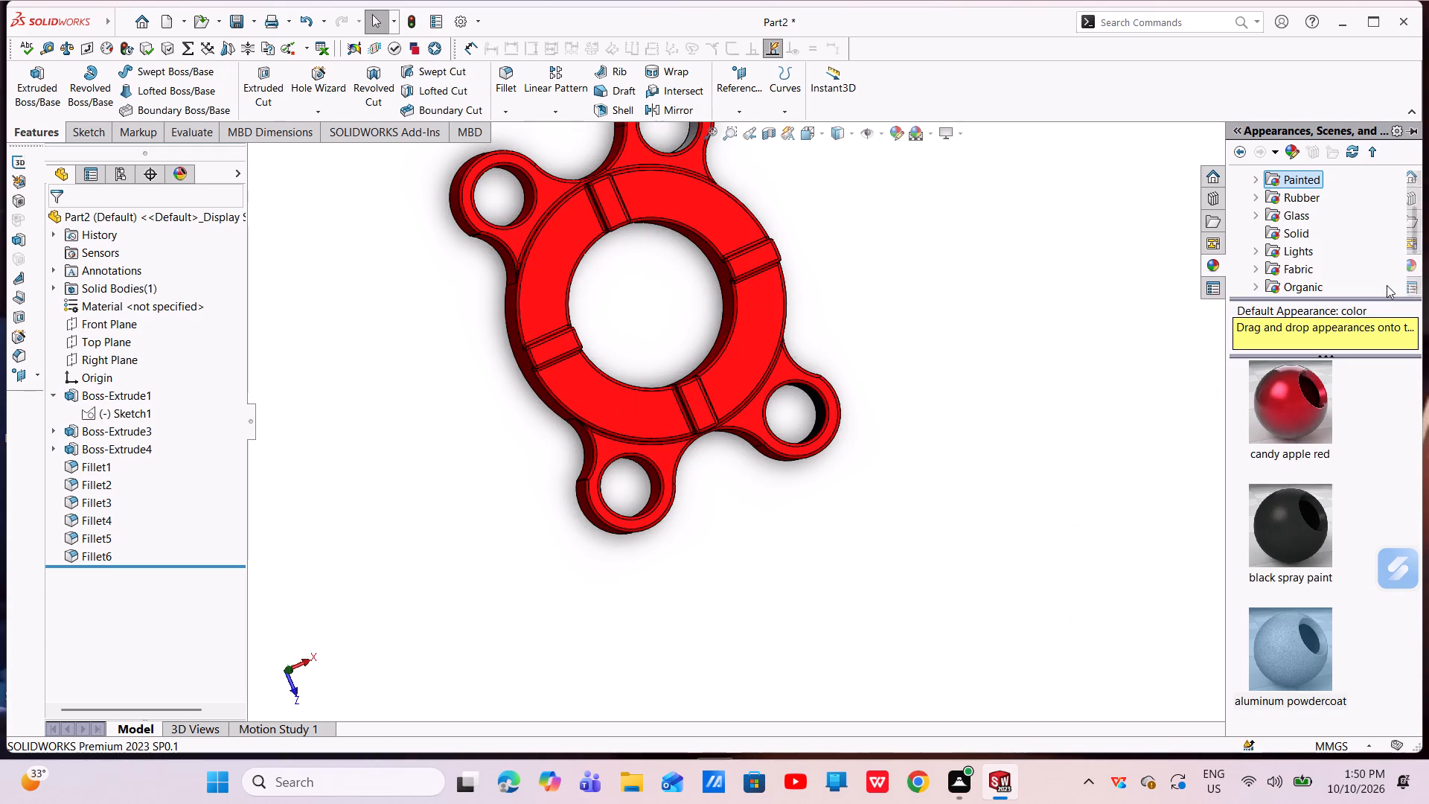
pyautogui.moveTo(1279, 666); pyautogui.dragTo(795, 381)
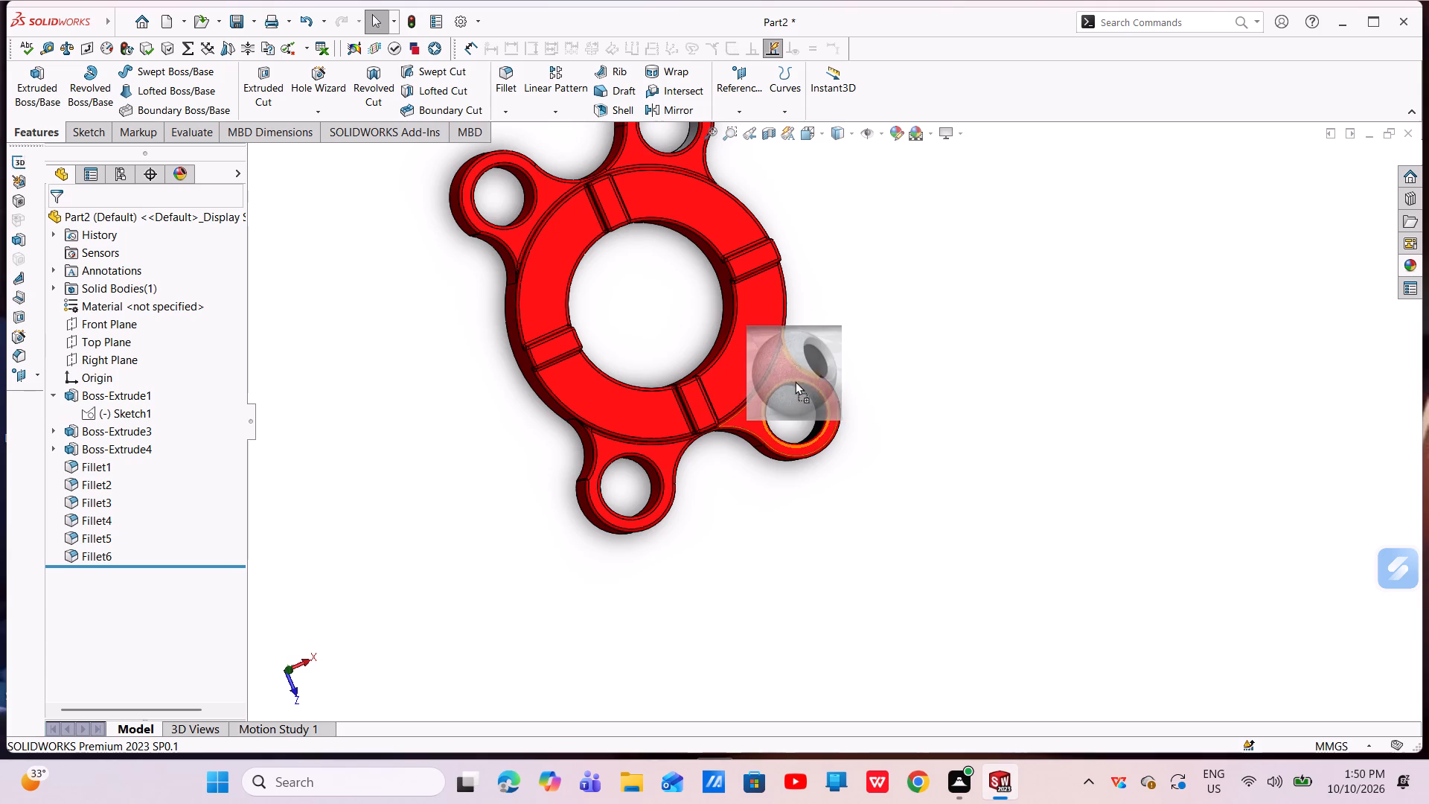
pyautogui.moveTo(795, 381); pyautogui.dragTo(801, 411)
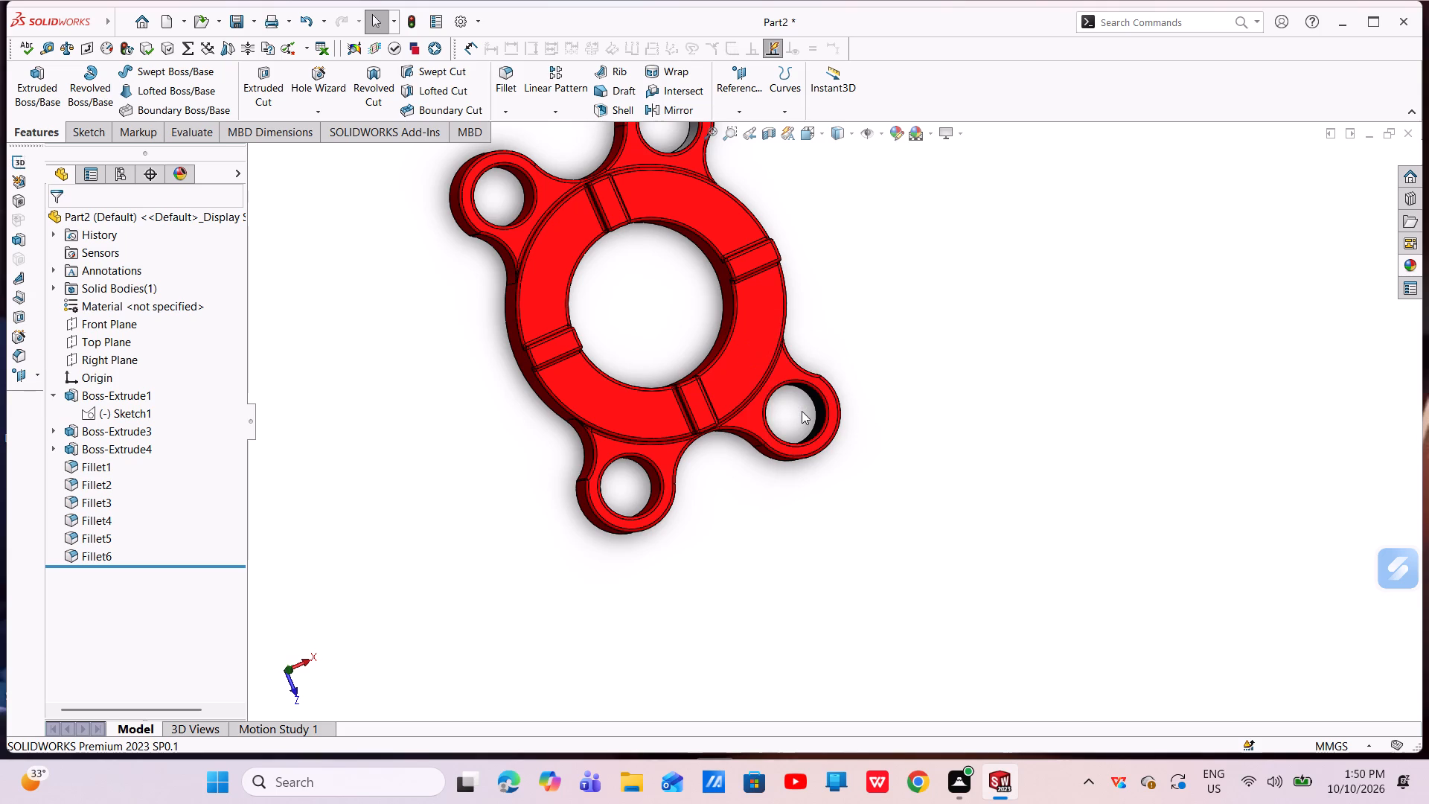
pyautogui.scroll(-4, 802, 411)
pyautogui.moveTo(802, 411); pyautogui.dragTo(857, 381, button='middle')
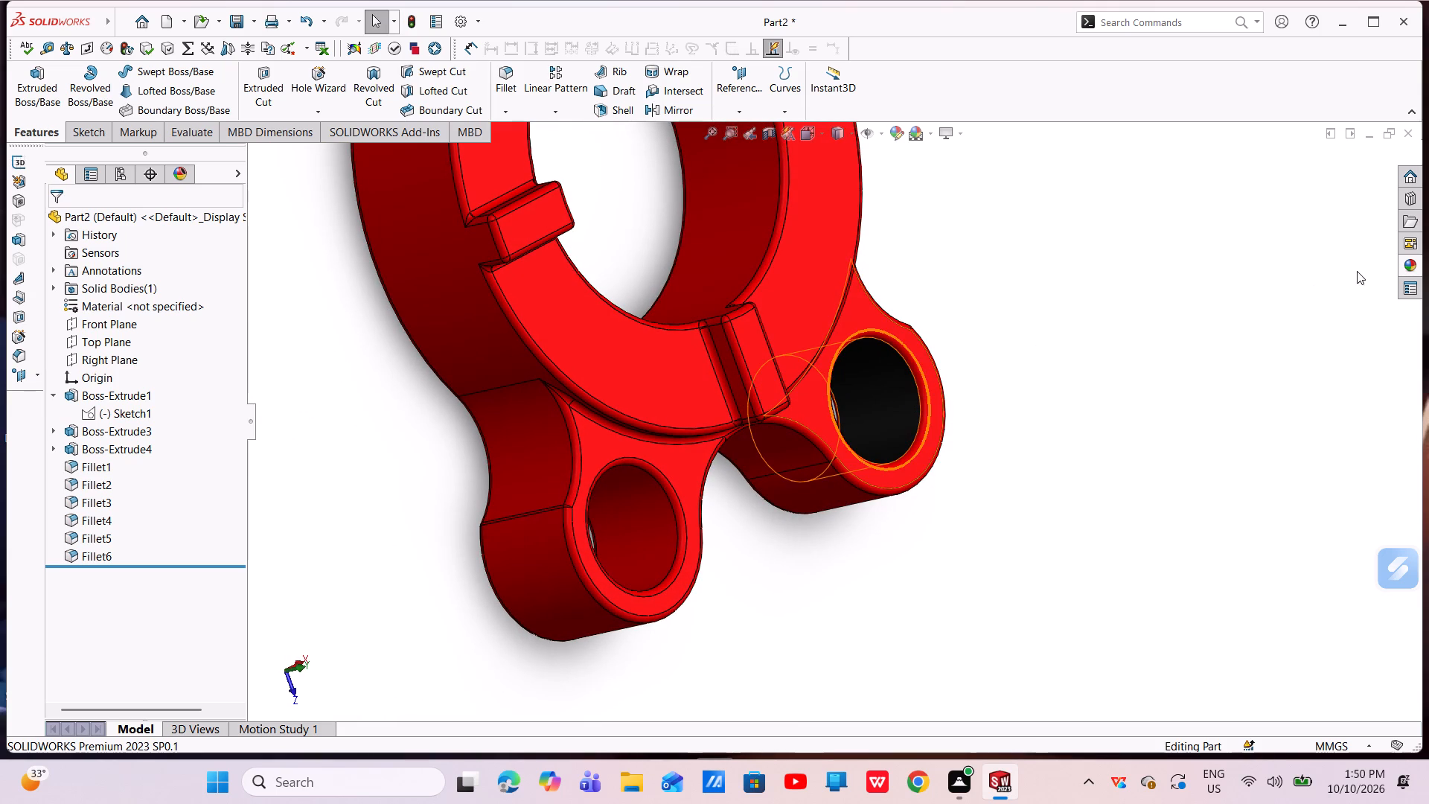
pyautogui.click(1407, 264)
pyautogui.moveTo(1280, 632); pyautogui.dragTo(906, 365)
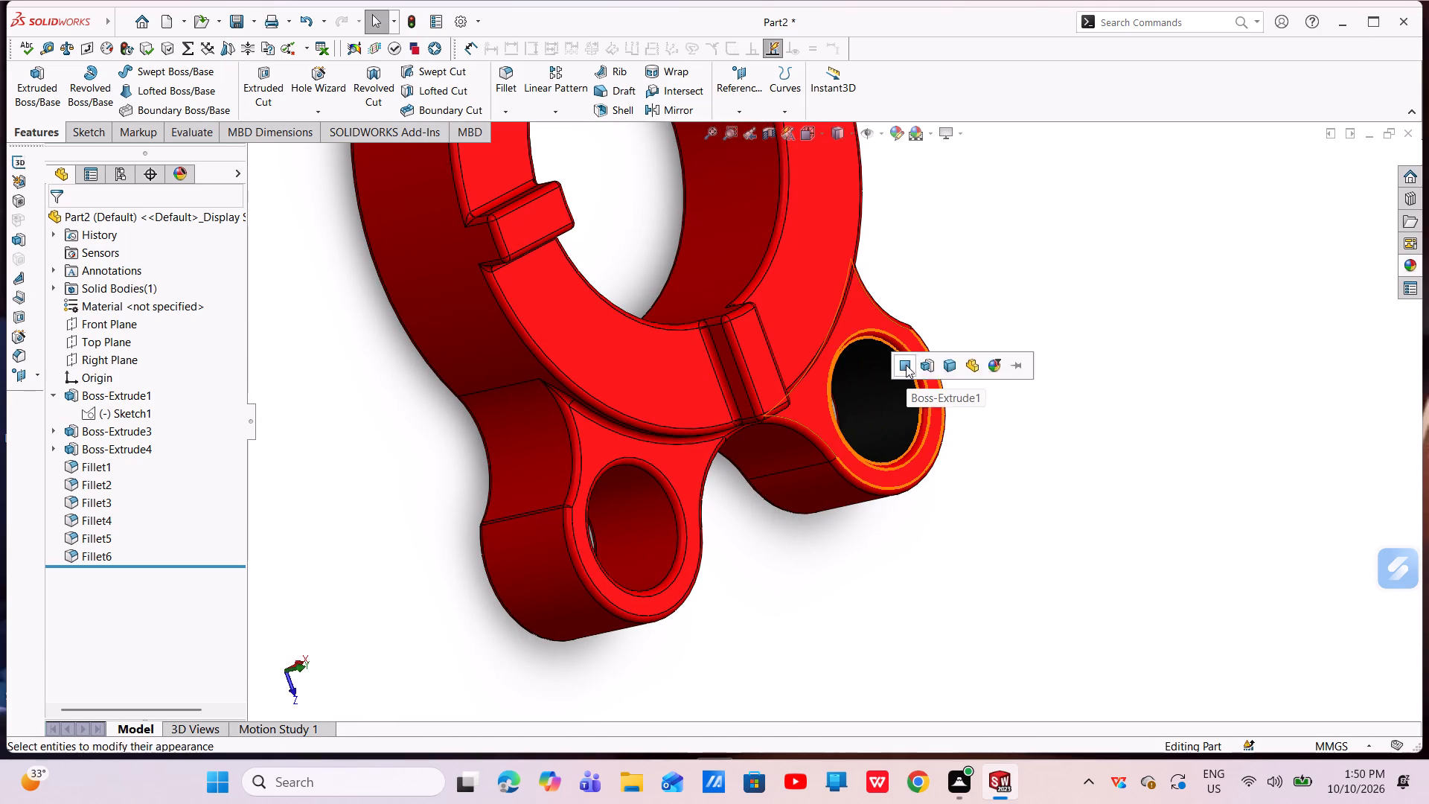
pyautogui.click(906, 365)
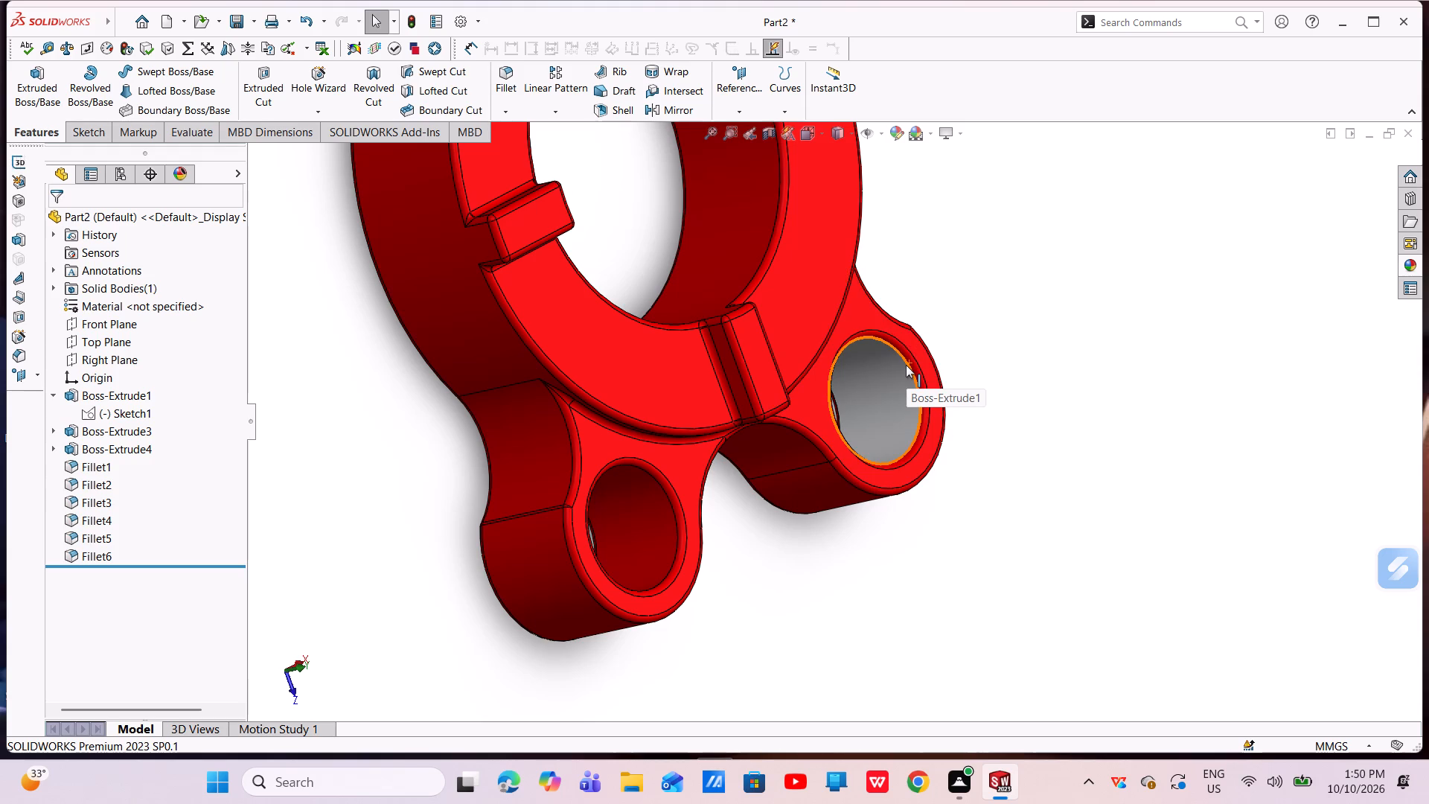
# Apply the aluminum powdercoat appearance to only the hole face of the red-holed lobe adjacent to the coated one.
pyautogui.click(1416, 263)
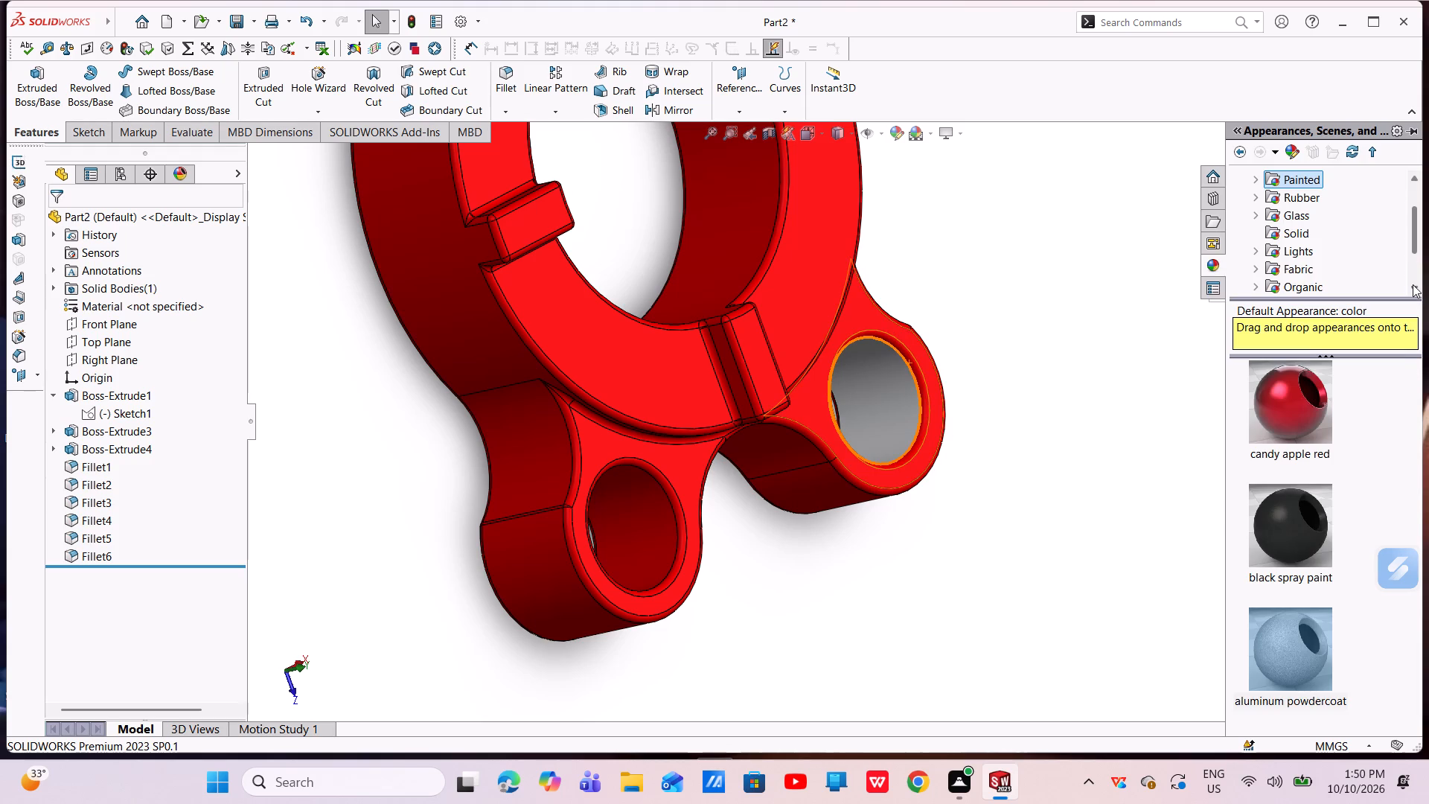
pyautogui.moveTo(1317, 654); pyautogui.dragTo(514, 399)
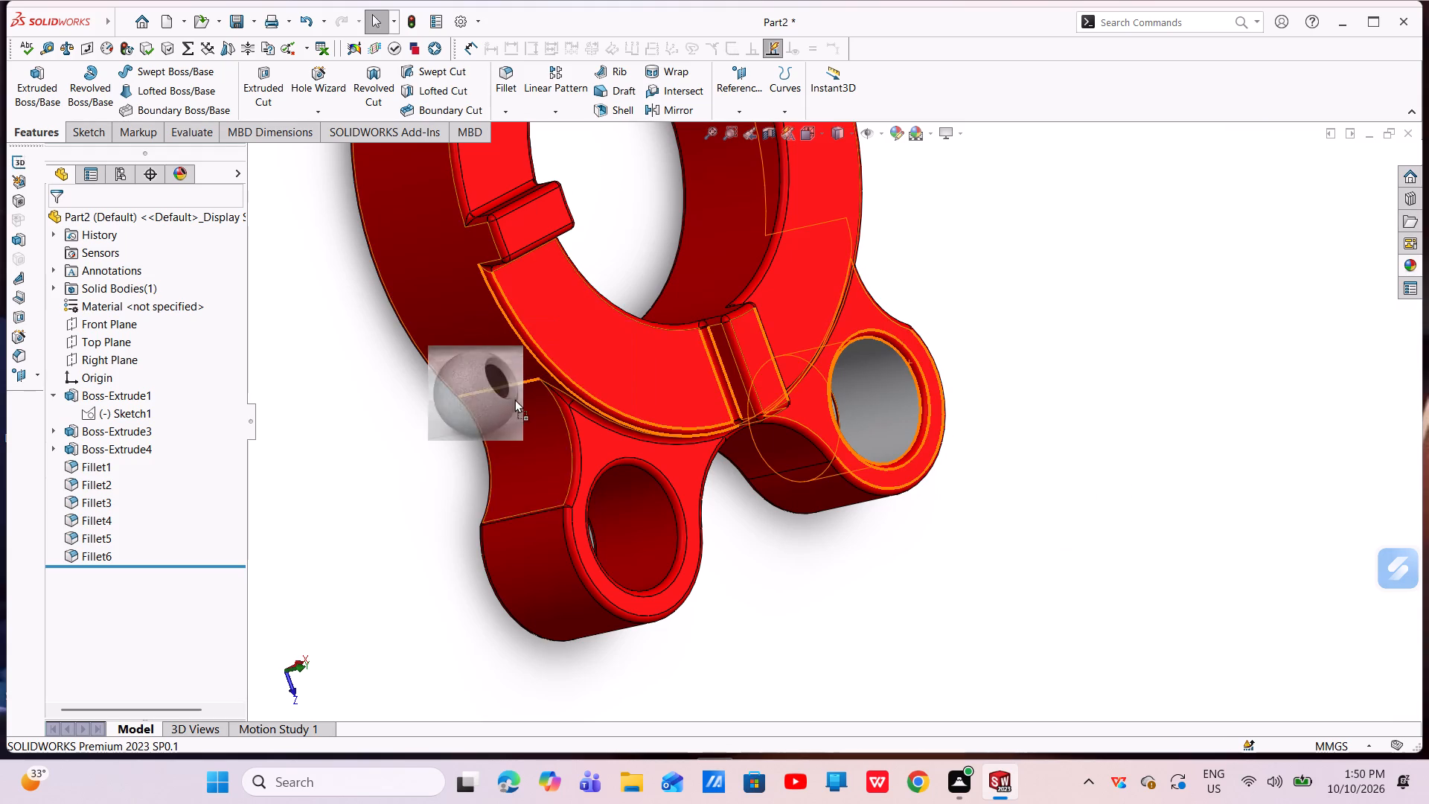
pyautogui.moveTo(514, 399); pyautogui.dragTo(675, 535)
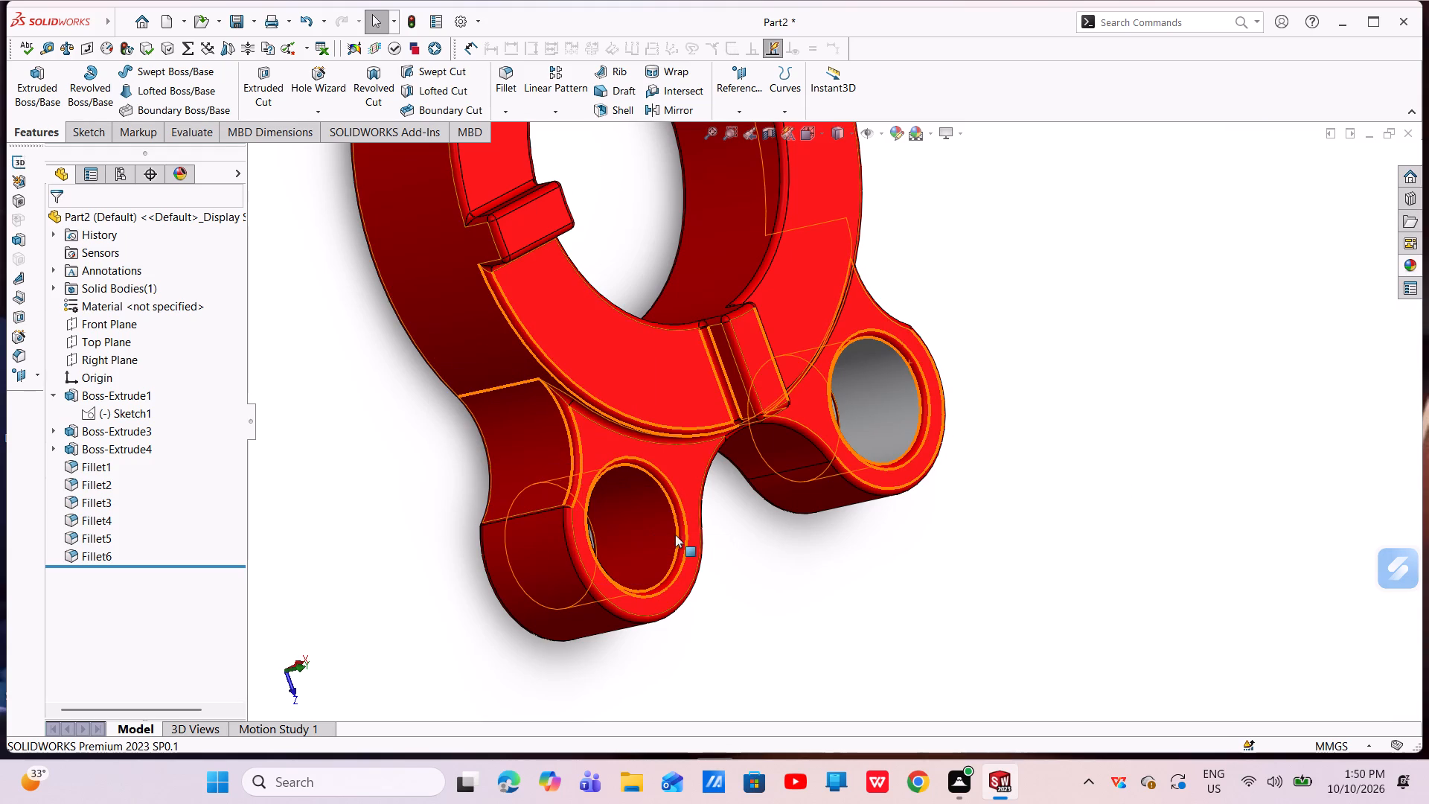
pyautogui.scroll(3, 665, 508)
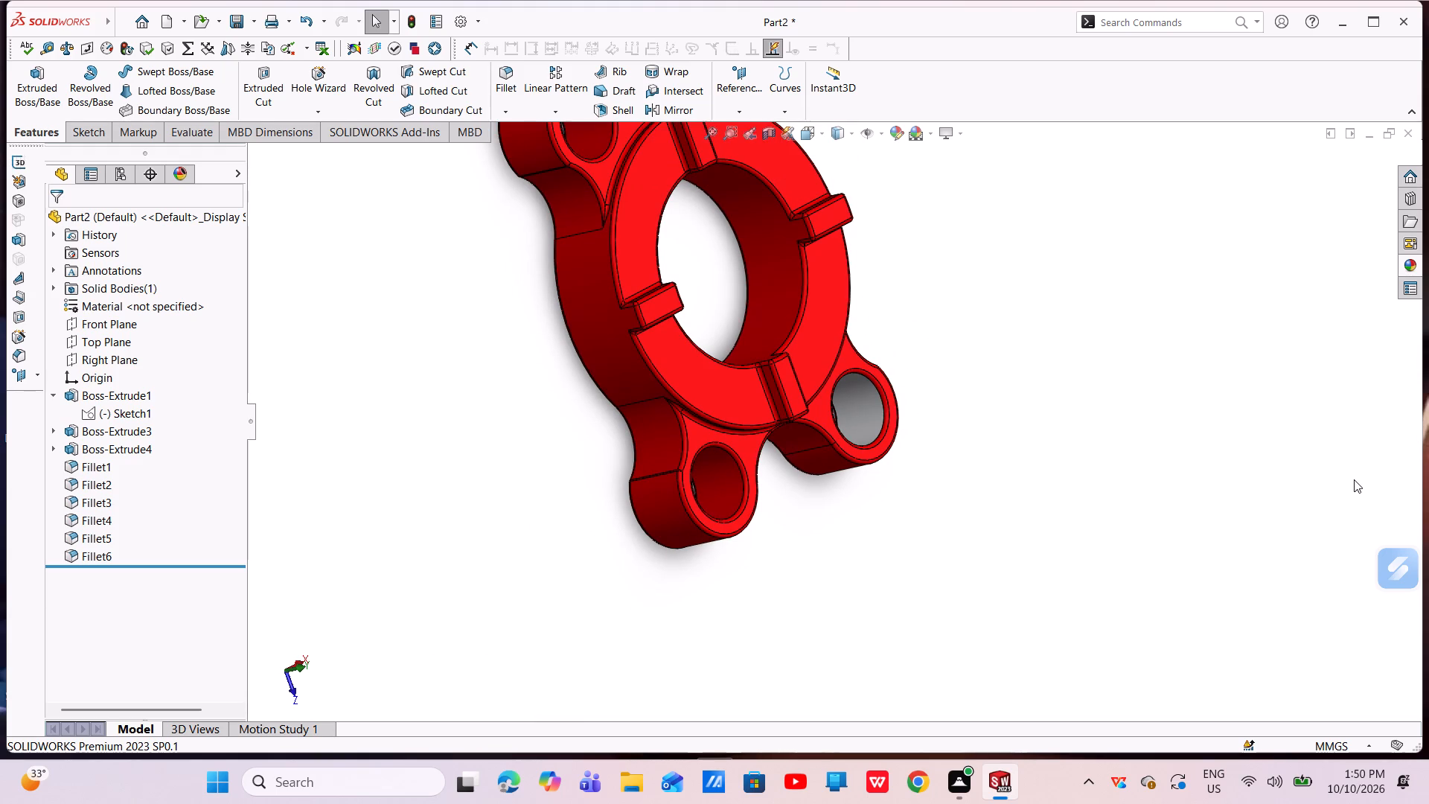
pyautogui.click(1408, 272)
pyautogui.moveTo(1288, 664); pyautogui.dragTo(840, 532)
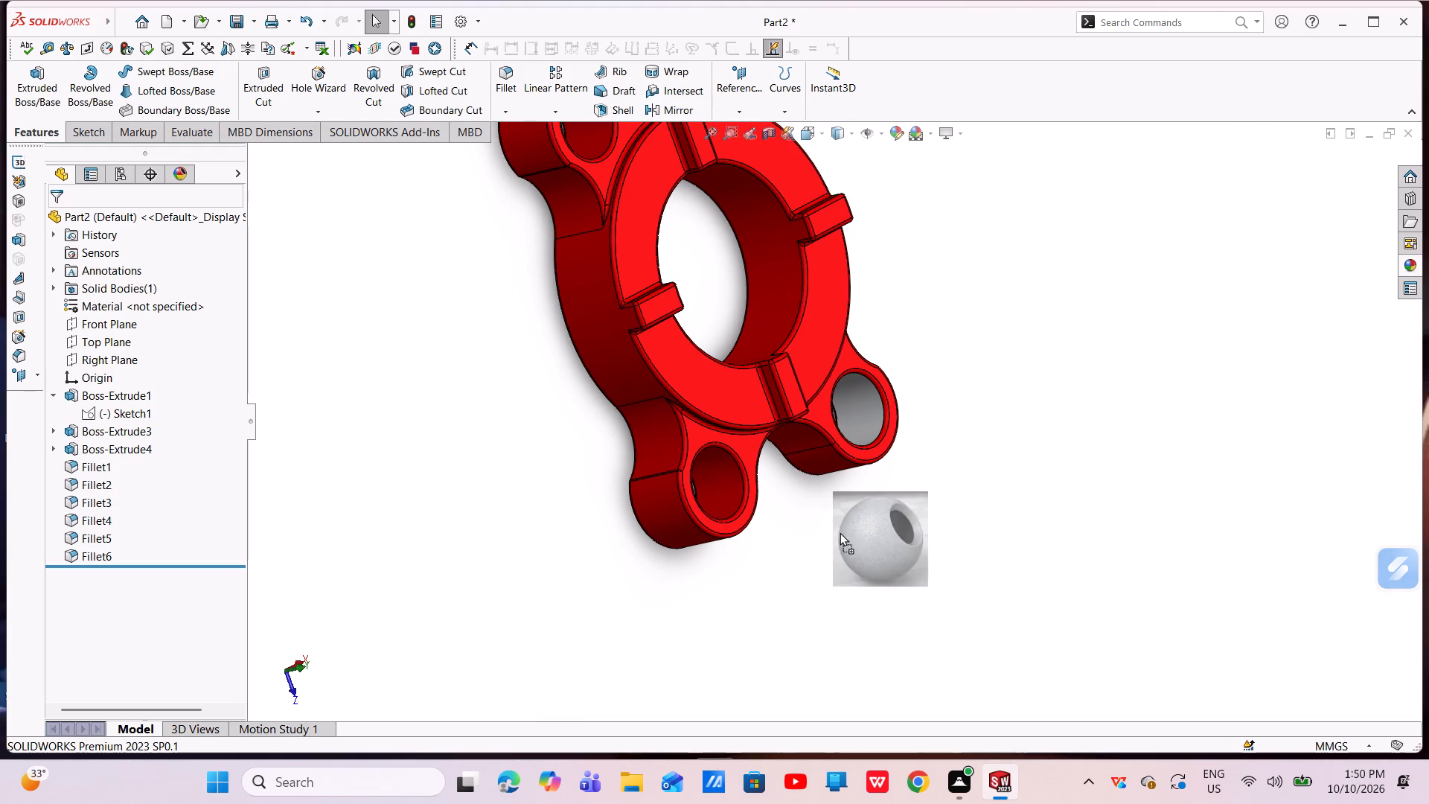
pyautogui.moveTo(840, 532); pyautogui.dragTo(720, 482)
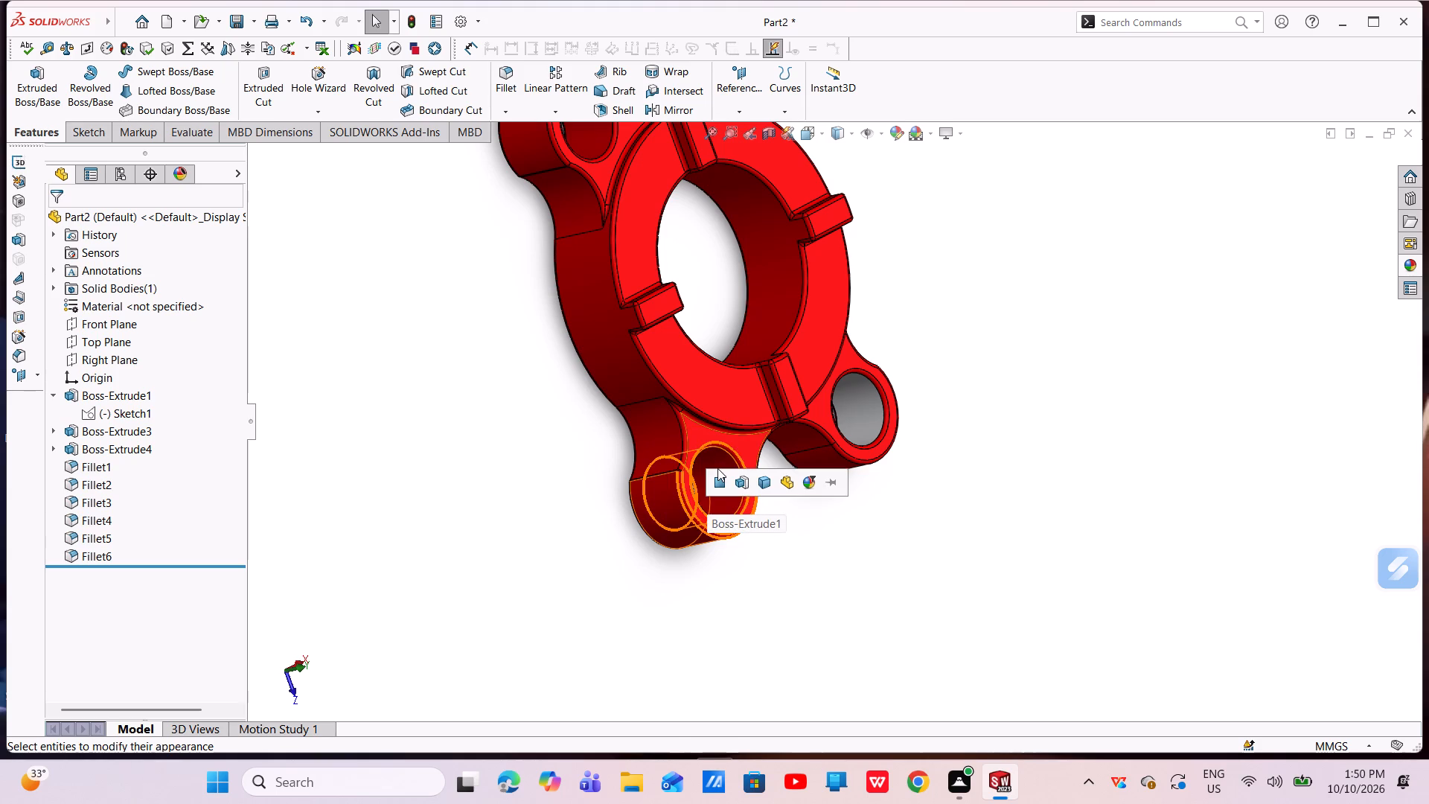
pyautogui.click(725, 479)
# Apply the aluminum powdercoat appearance to only the hole face of the last lobe whose hole is still red.
pyautogui.scroll(3, 720, 473)
pyautogui.scroll(1, 736, 389)
pyautogui.moveTo(736, 389); pyautogui.dragTo(735, 414, button='middle')
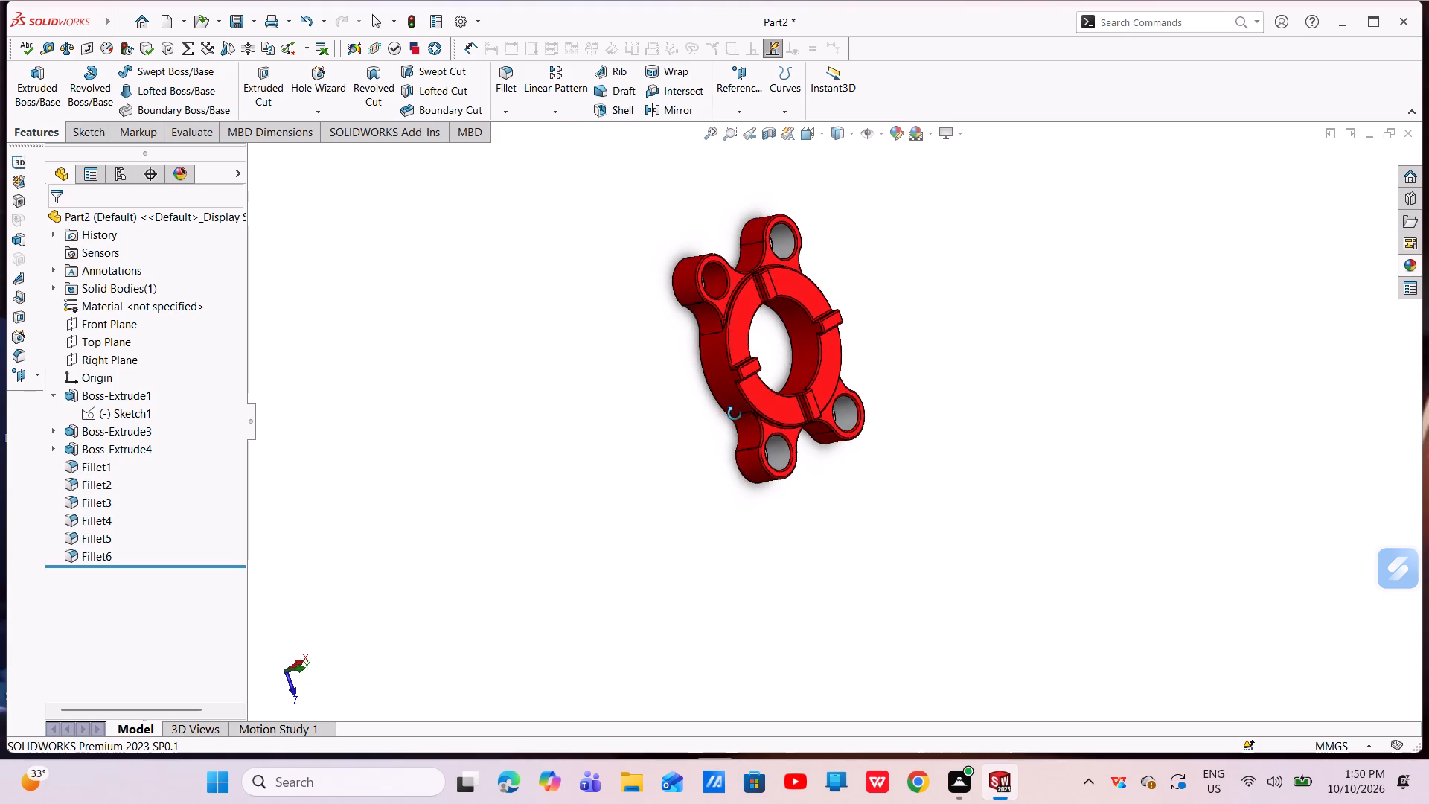
pyautogui.moveTo(735, 414); pyautogui.dragTo(738, 479, button='middle')
pyautogui.scroll(-5, 728, 308)
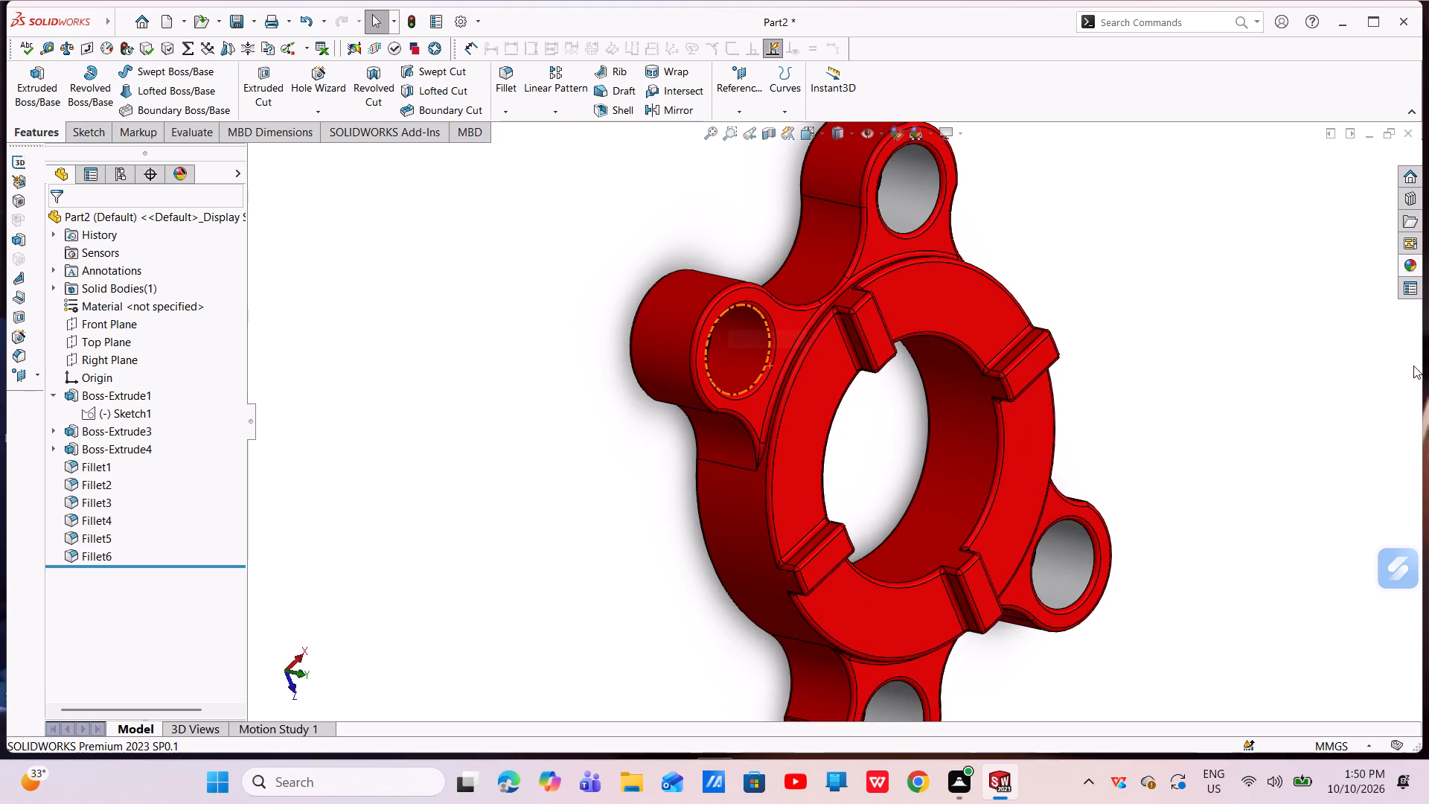
pyautogui.click(1412, 268)
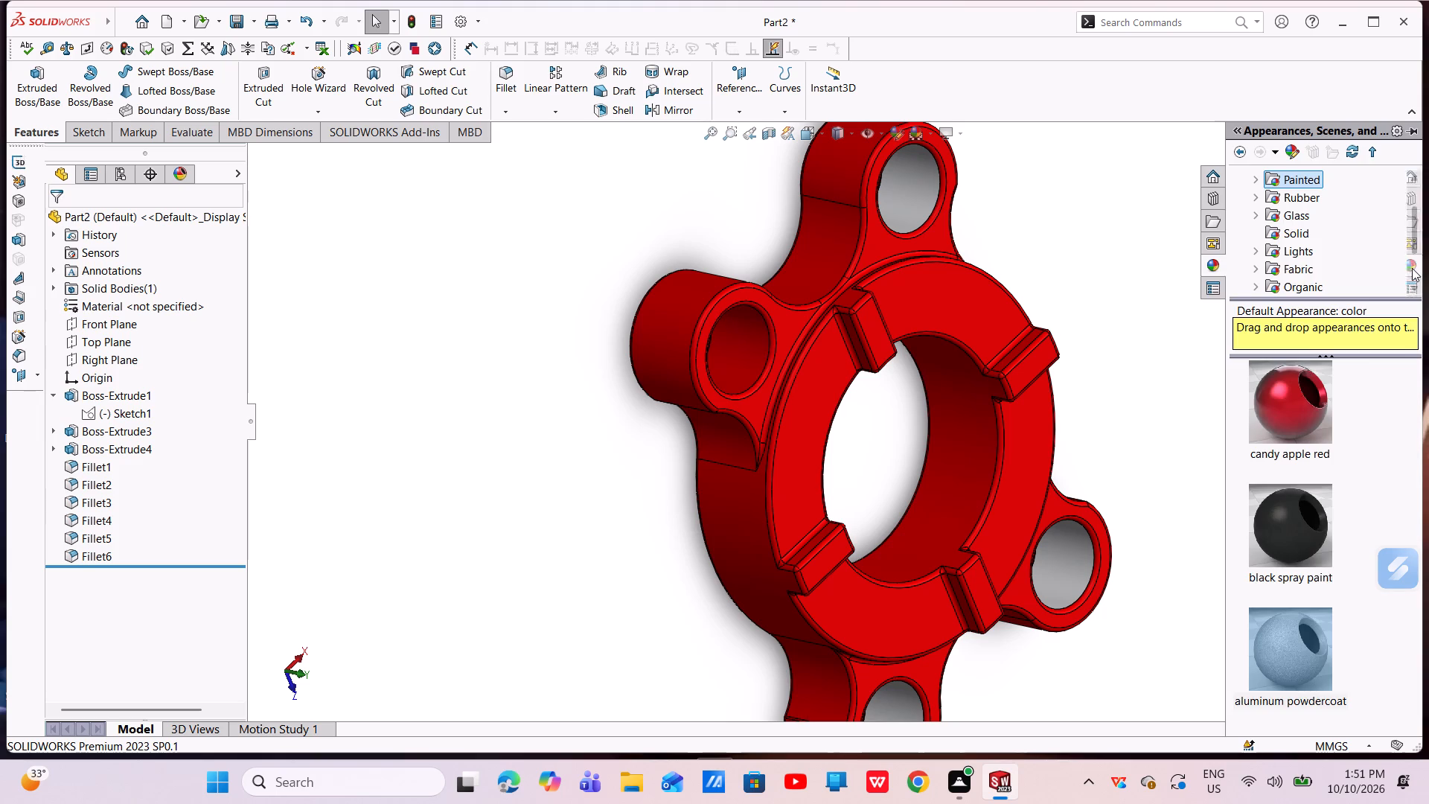
pyautogui.moveTo(1301, 651); pyautogui.dragTo(760, 389)
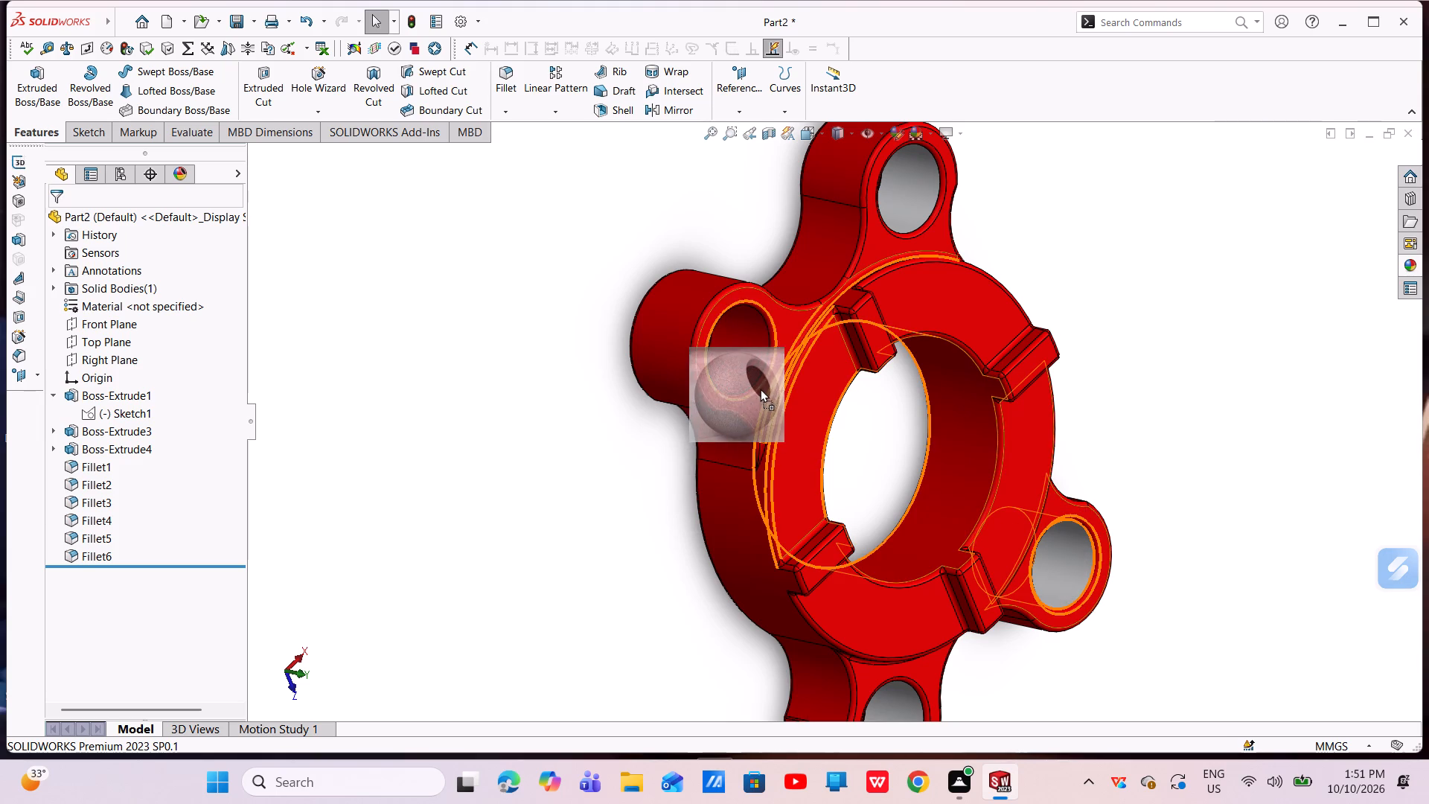
pyautogui.moveTo(760, 389); pyautogui.dragTo(760, 357)
pyautogui.click(760, 356)
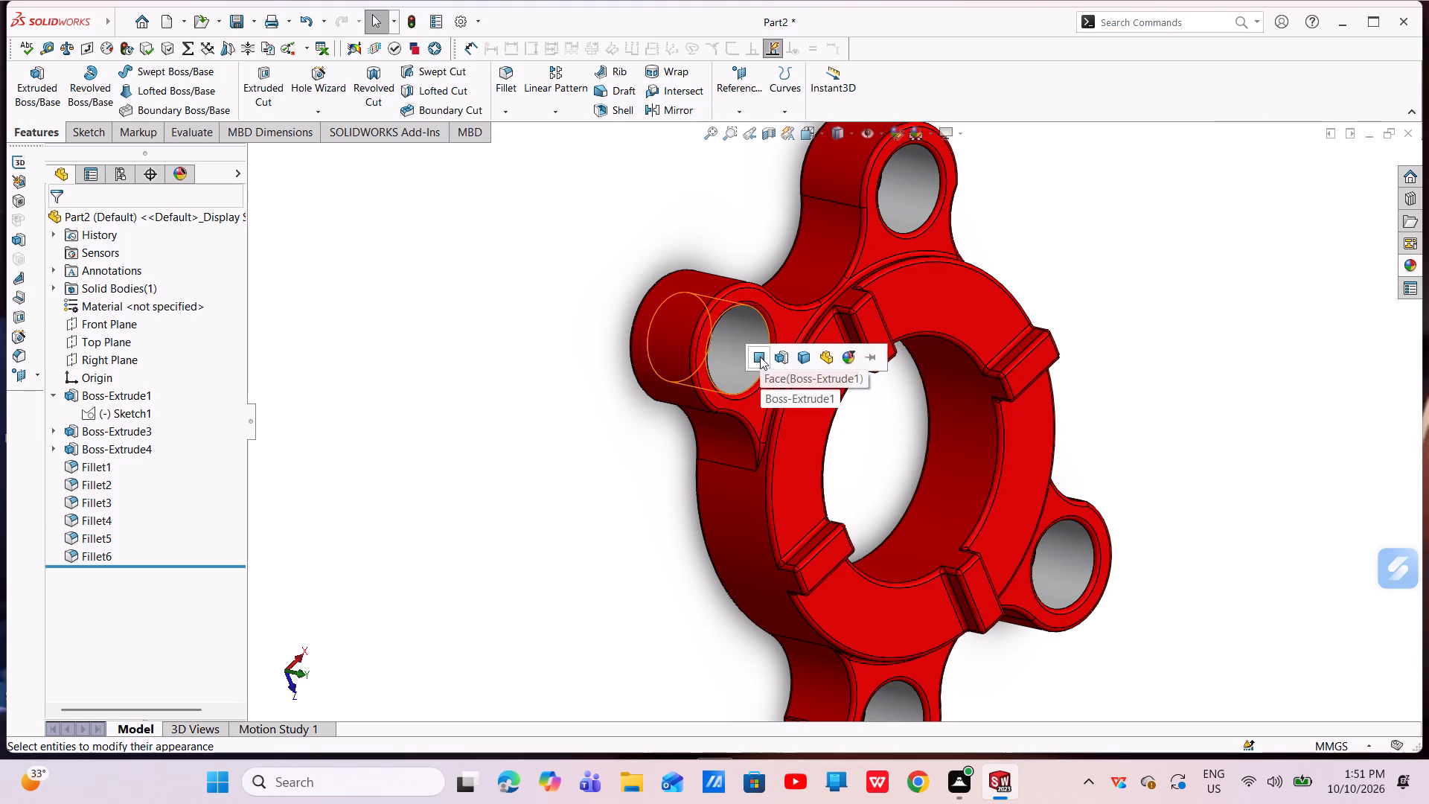
# Apply the solid Orange appearance to only one top face segment of the raised ring, between two radial blocks.
pyautogui.scroll(4, 863, 397)
pyautogui.moveTo(882, 415); pyautogui.dragTo(820, 371, button='middle')
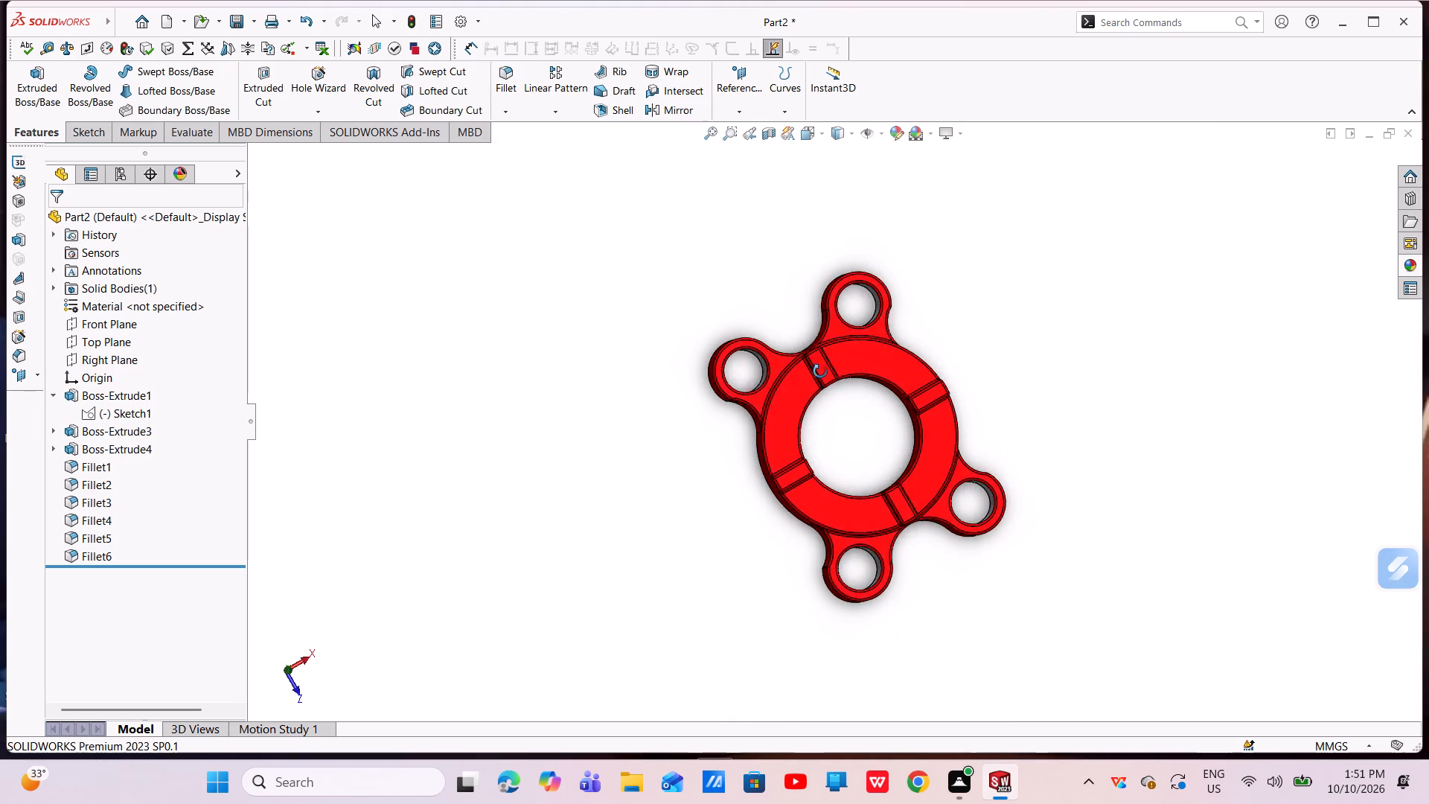
pyautogui.moveTo(820, 371); pyautogui.dragTo(807, 412, button='middle')
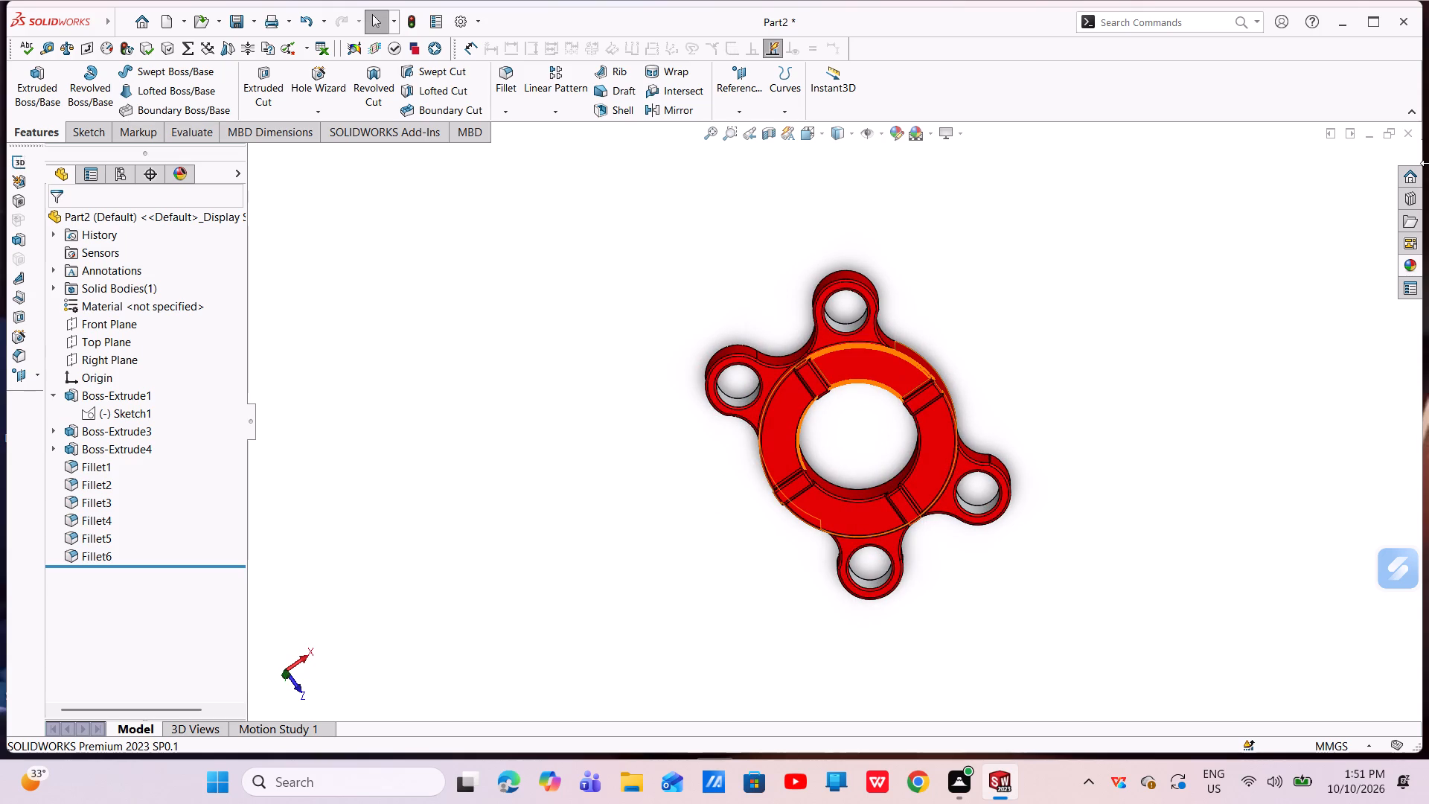
pyautogui.press('Escape')
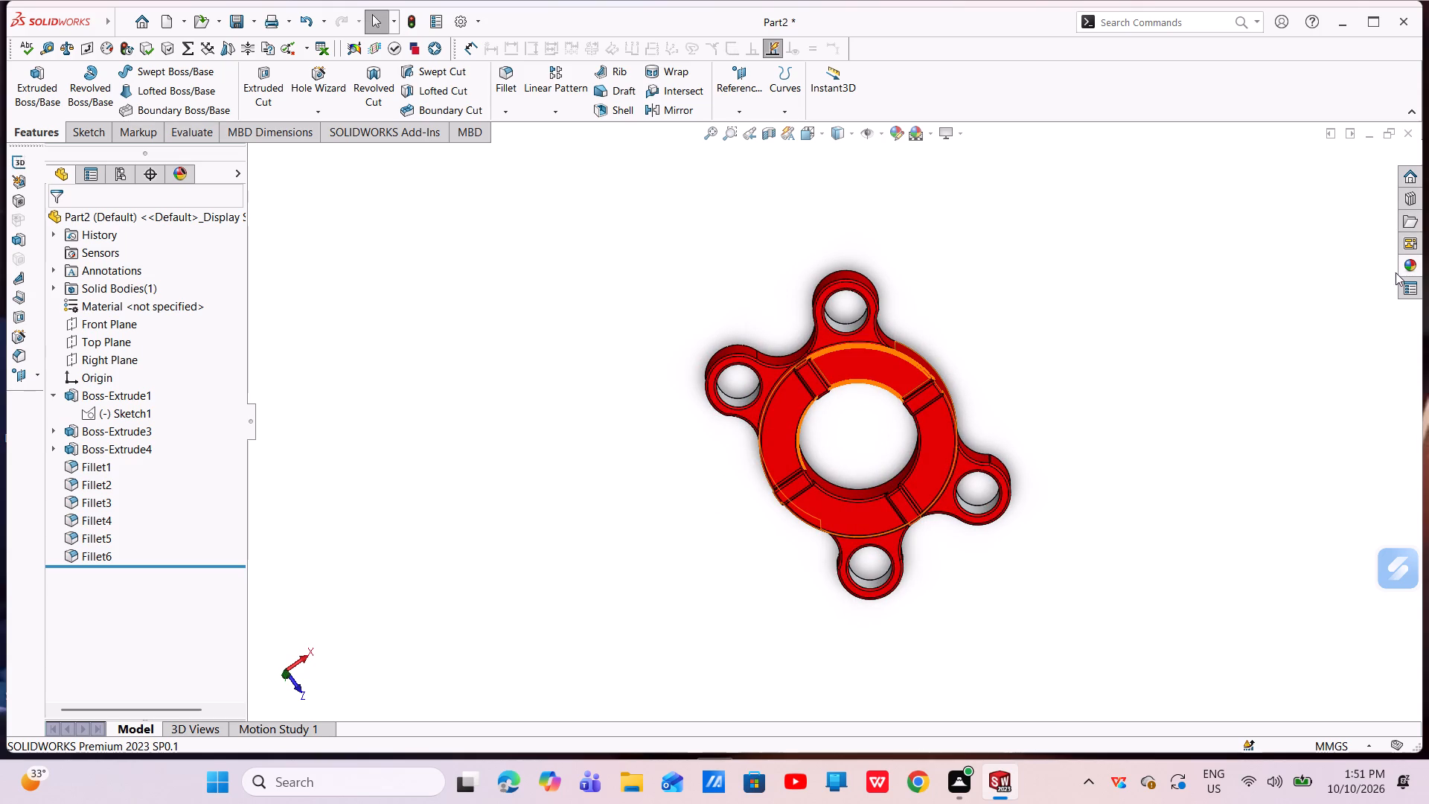
pyautogui.click(1411, 267)
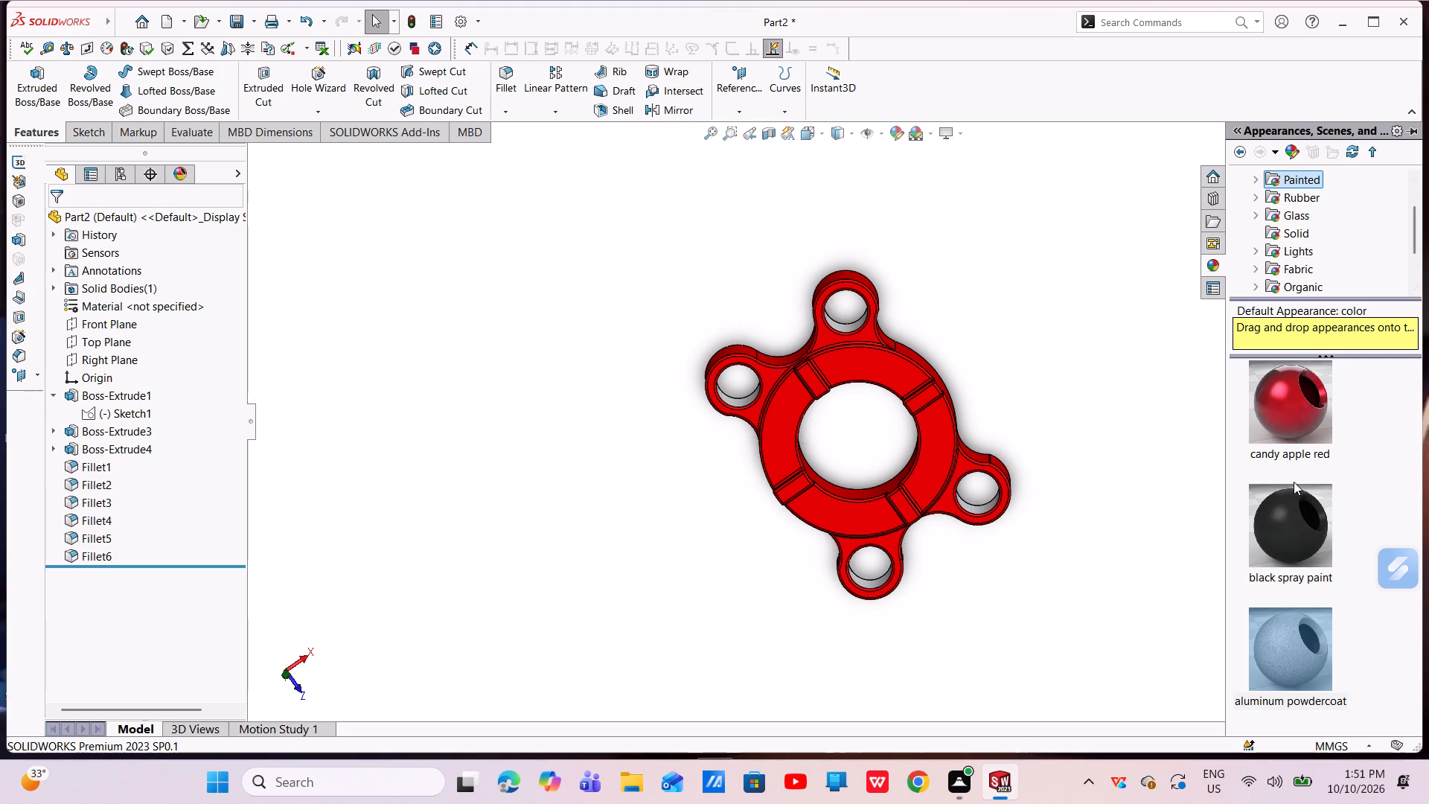
pyautogui.scroll(-5, 1294, 488)
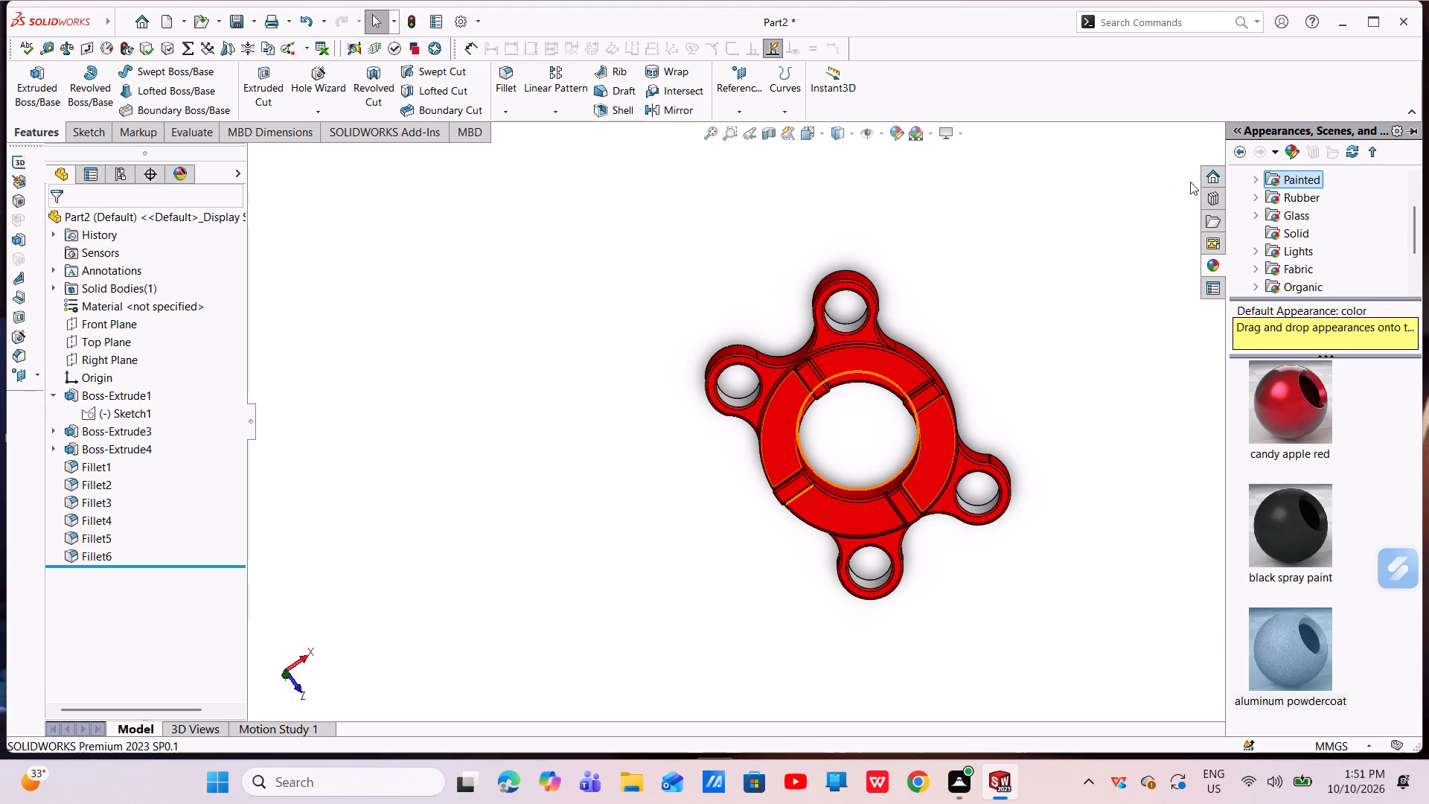
pyautogui.click(1298, 174)
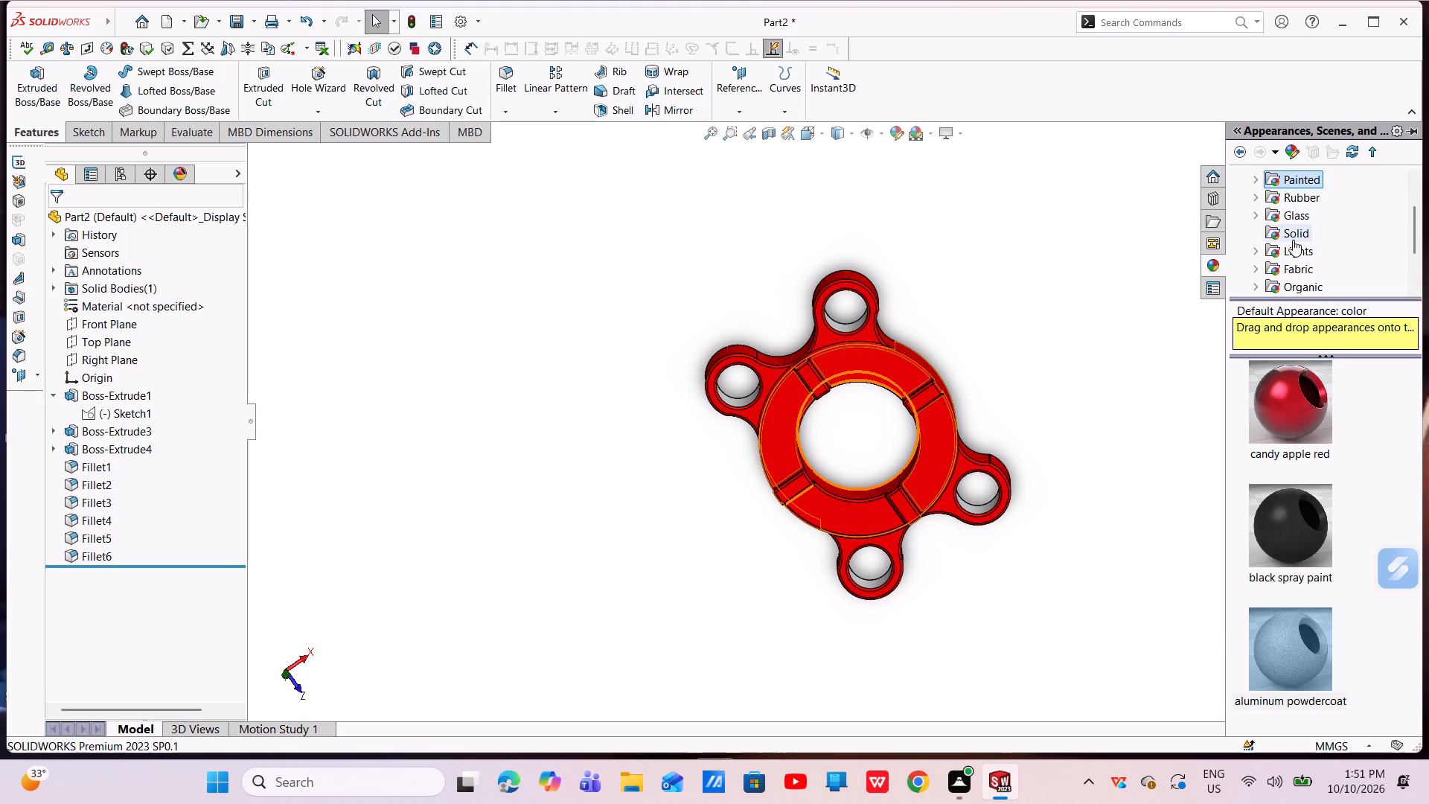
pyautogui.click(1293, 240)
pyautogui.moveTo(1282, 658); pyautogui.dragTo(931, 440)
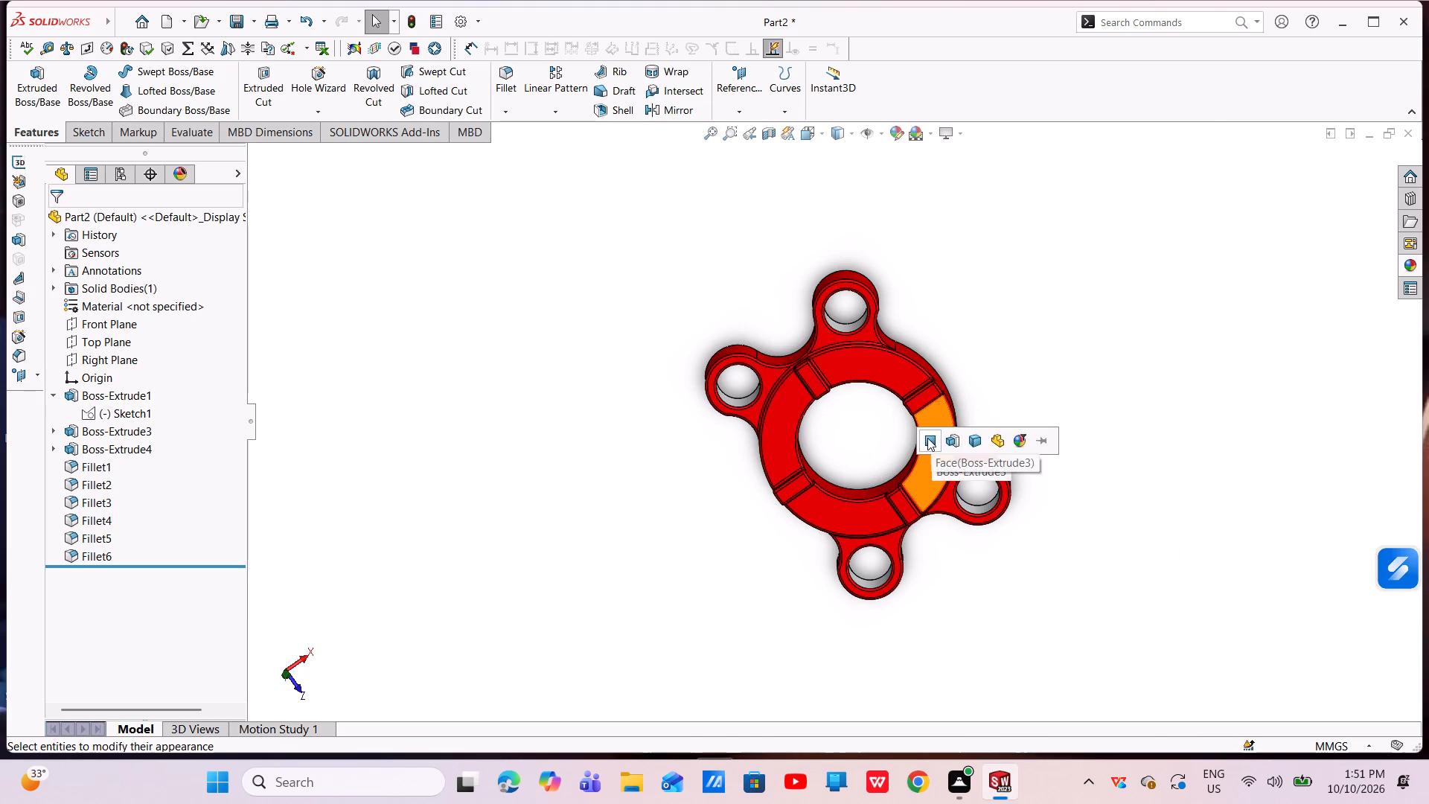
pyautogui.click(926, 438)
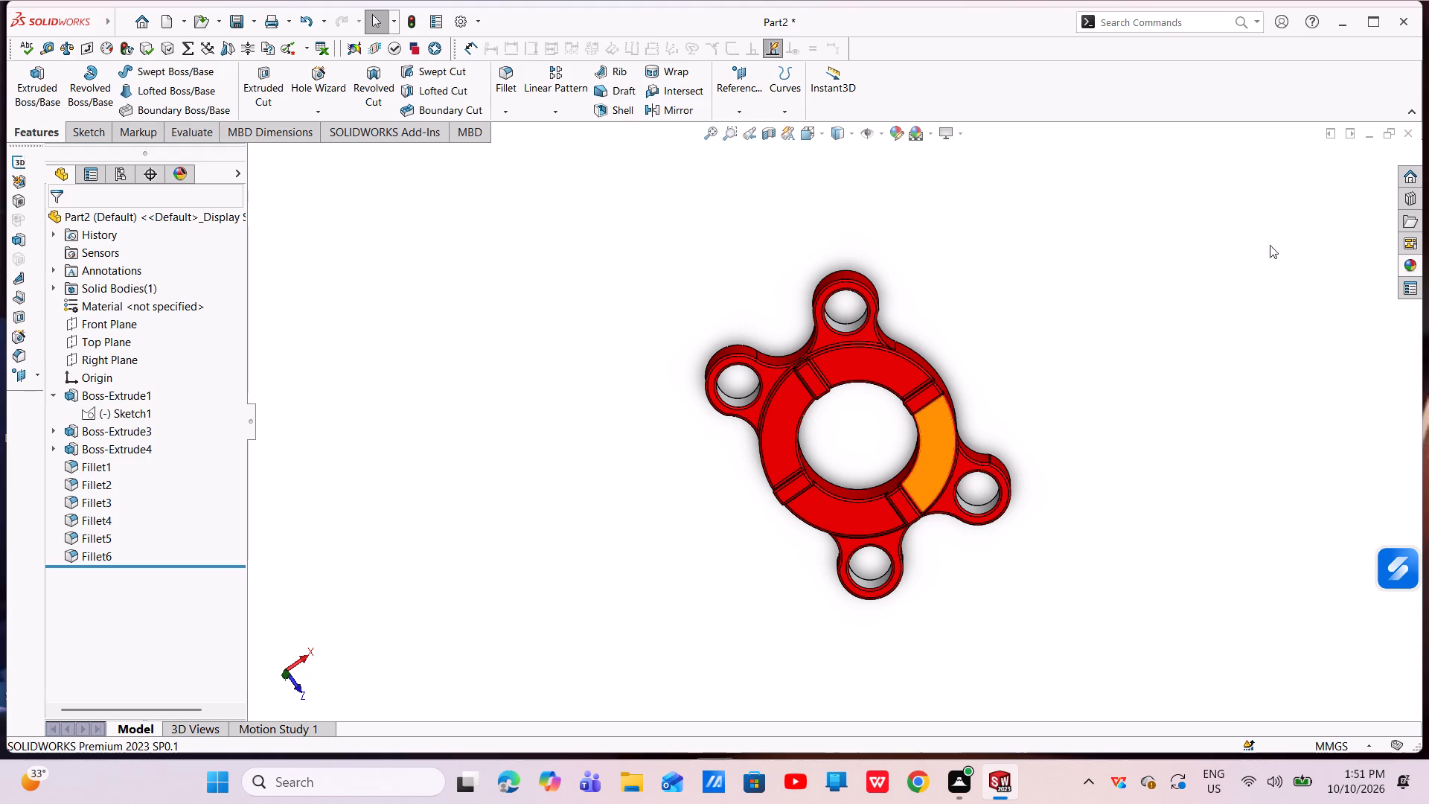
# Apply the solid Orange appearance to only the adjacent top face segment of the raised ring.
pyautogui.click(1405, 264)
pyautogui.moveTo(1290, 649); pyautogui.dragTo(755, 358)
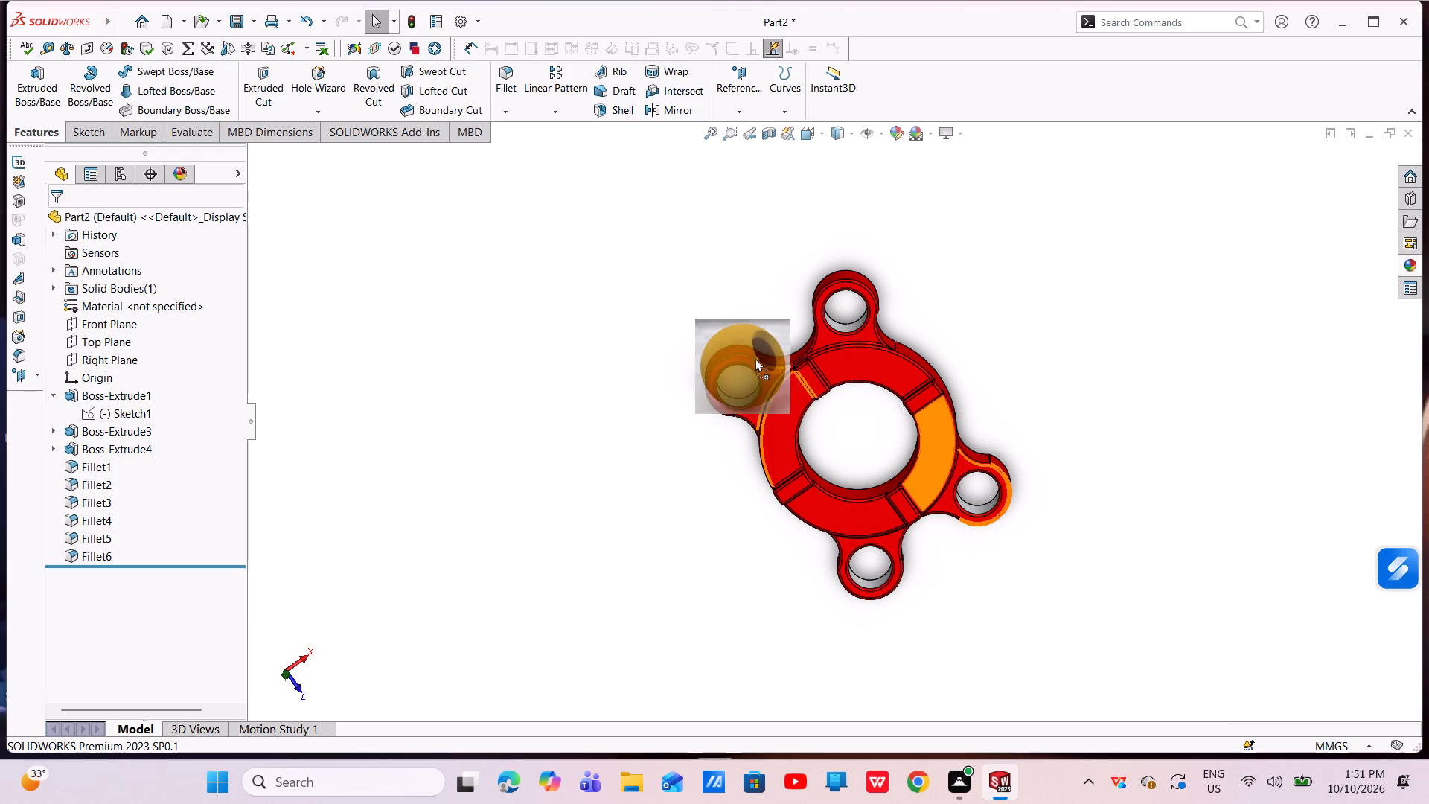
pyautogui.moveTo(755, 358); pyautogui.dragTo(875, 365)
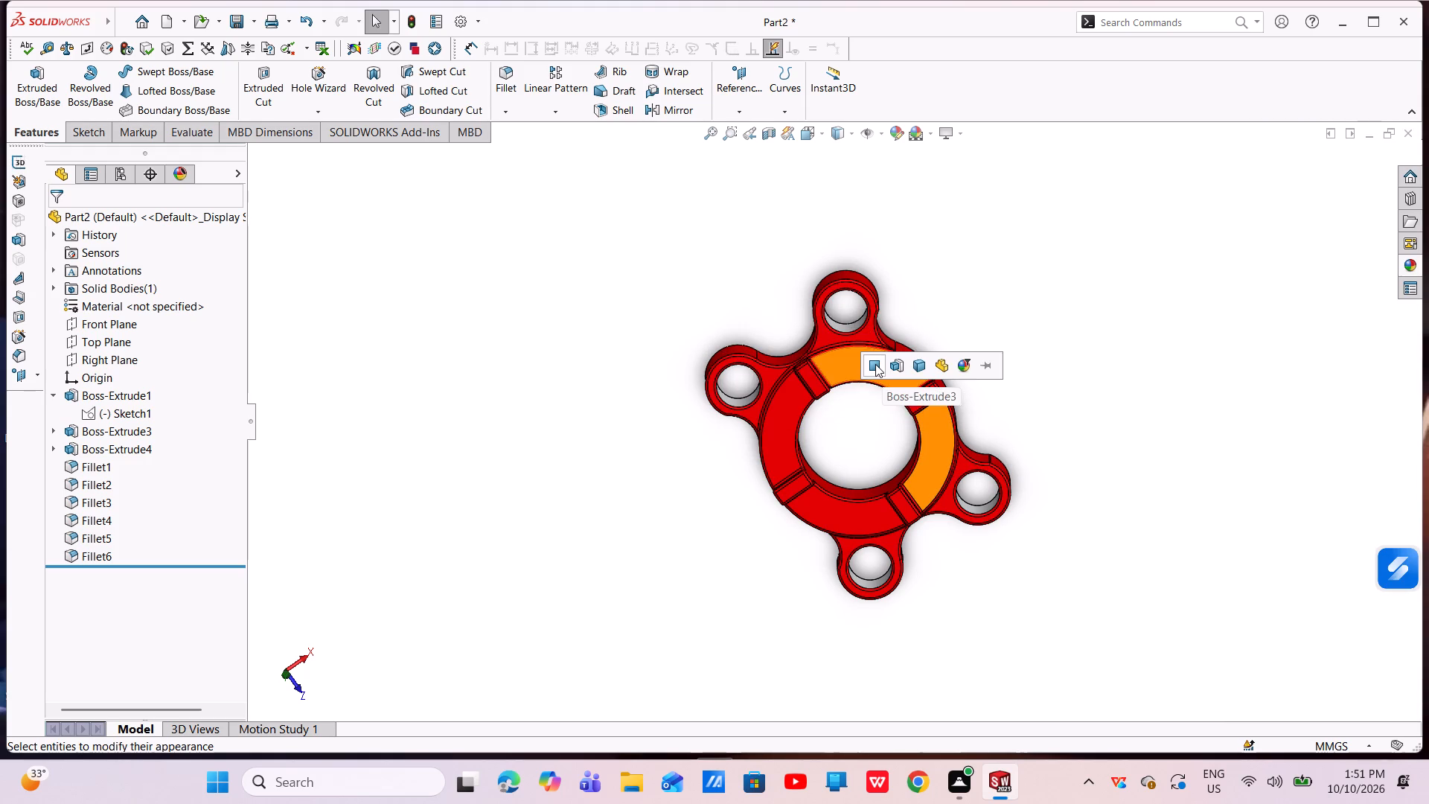
pyautogui.click(875, 364)
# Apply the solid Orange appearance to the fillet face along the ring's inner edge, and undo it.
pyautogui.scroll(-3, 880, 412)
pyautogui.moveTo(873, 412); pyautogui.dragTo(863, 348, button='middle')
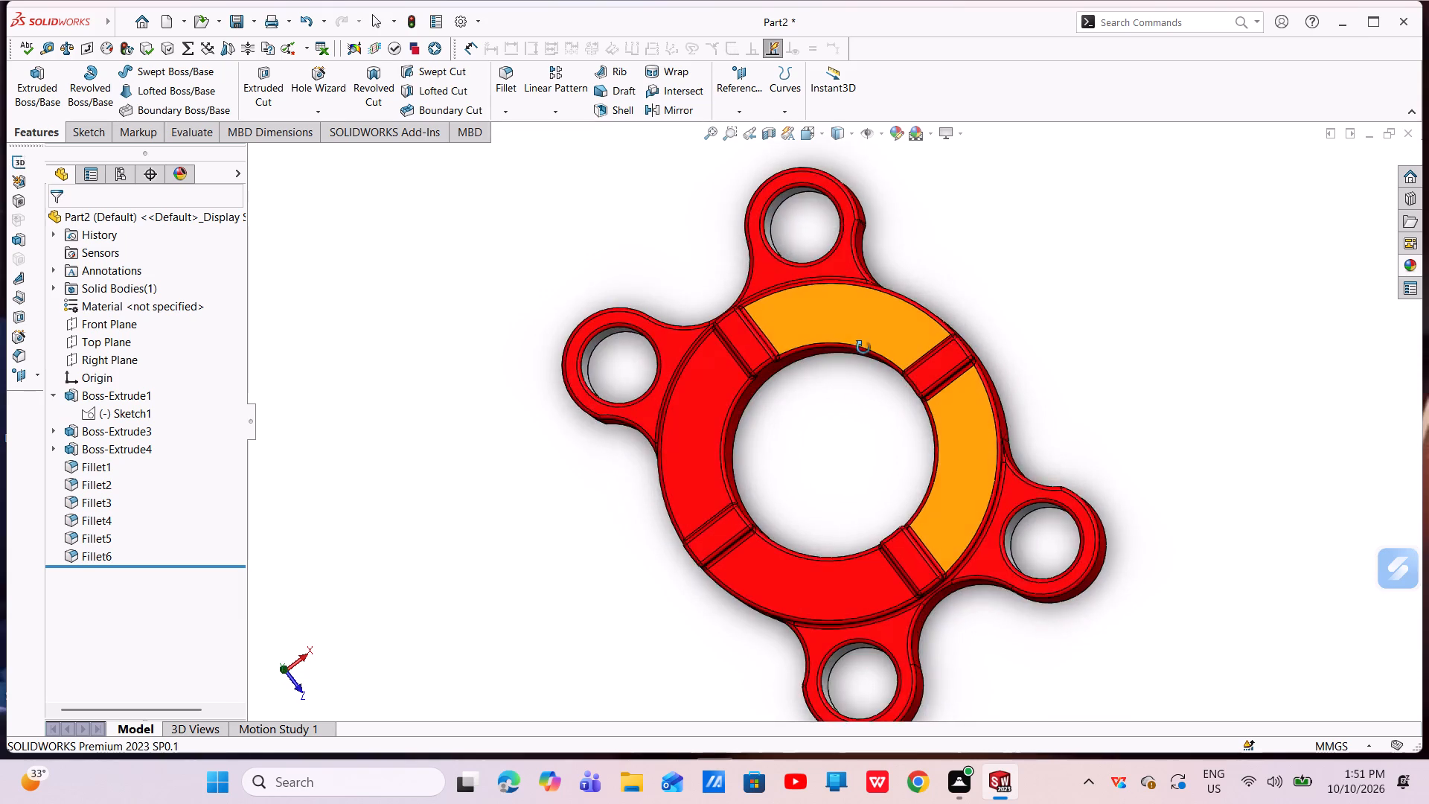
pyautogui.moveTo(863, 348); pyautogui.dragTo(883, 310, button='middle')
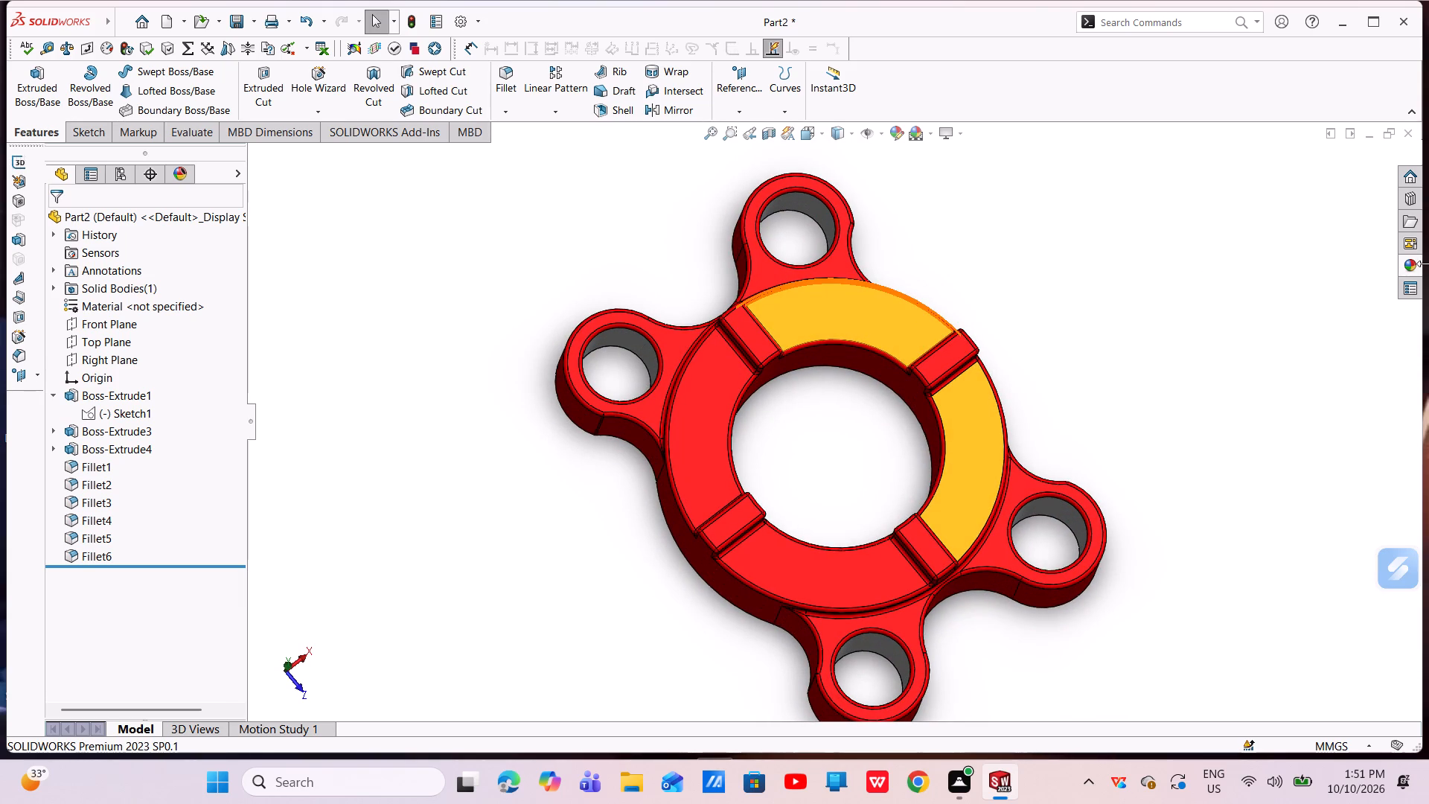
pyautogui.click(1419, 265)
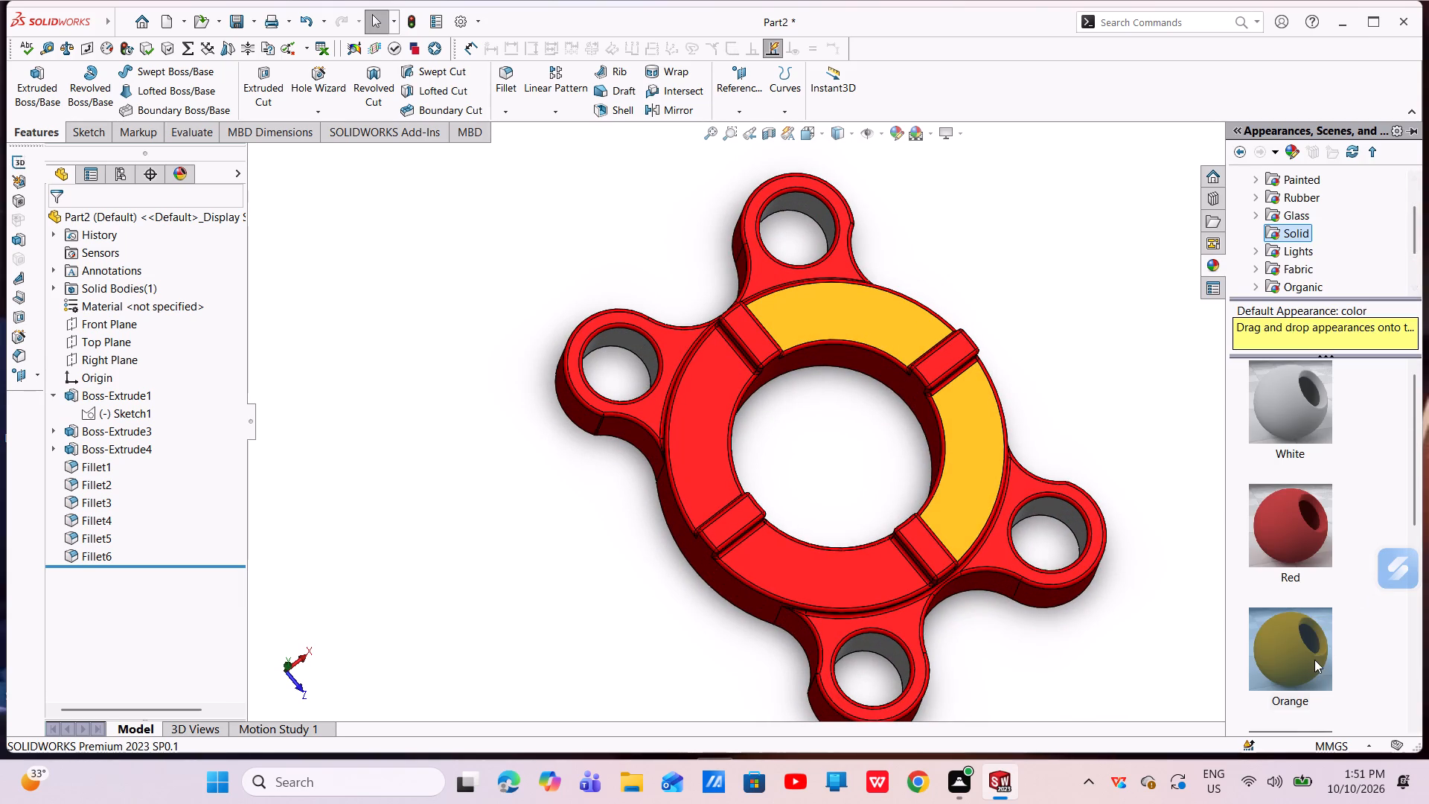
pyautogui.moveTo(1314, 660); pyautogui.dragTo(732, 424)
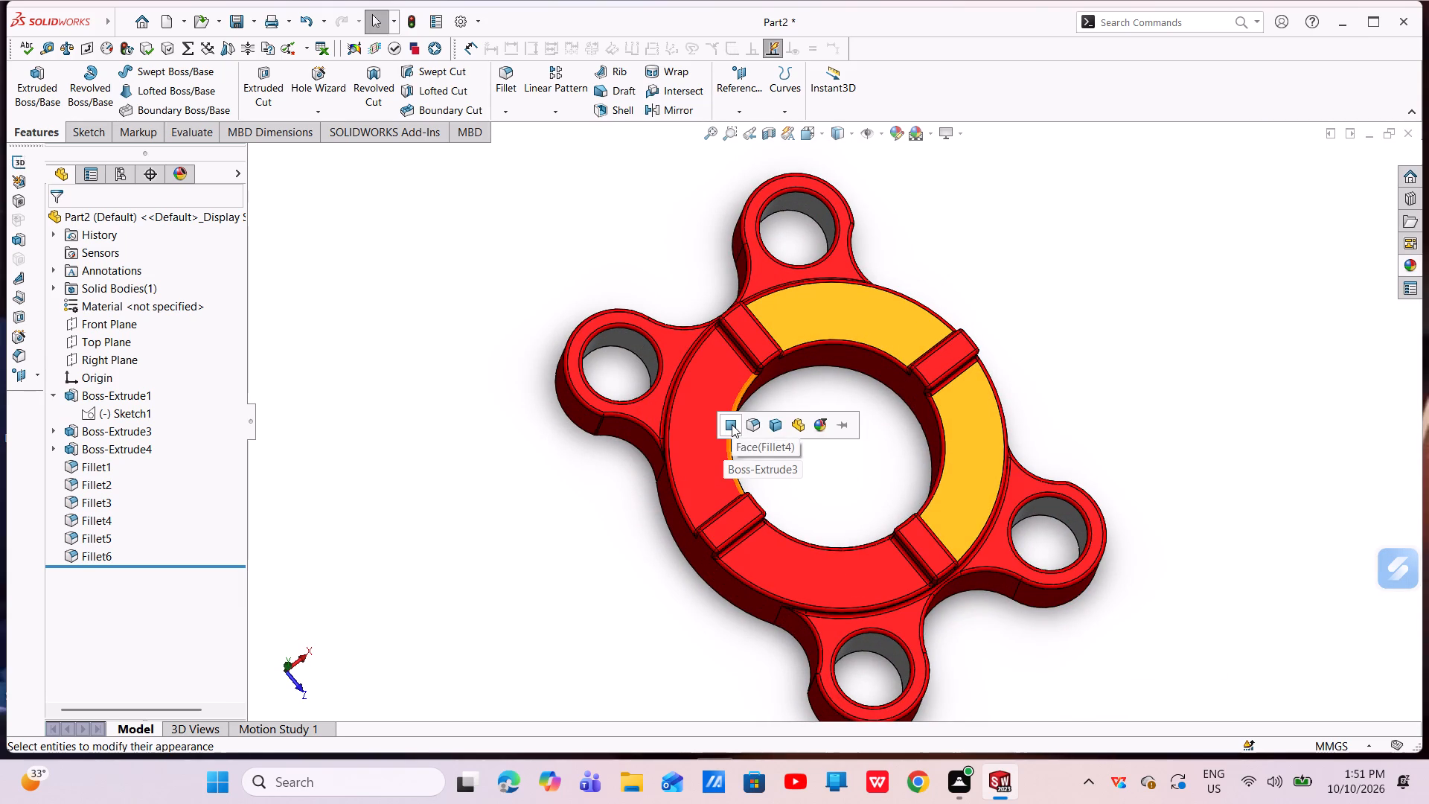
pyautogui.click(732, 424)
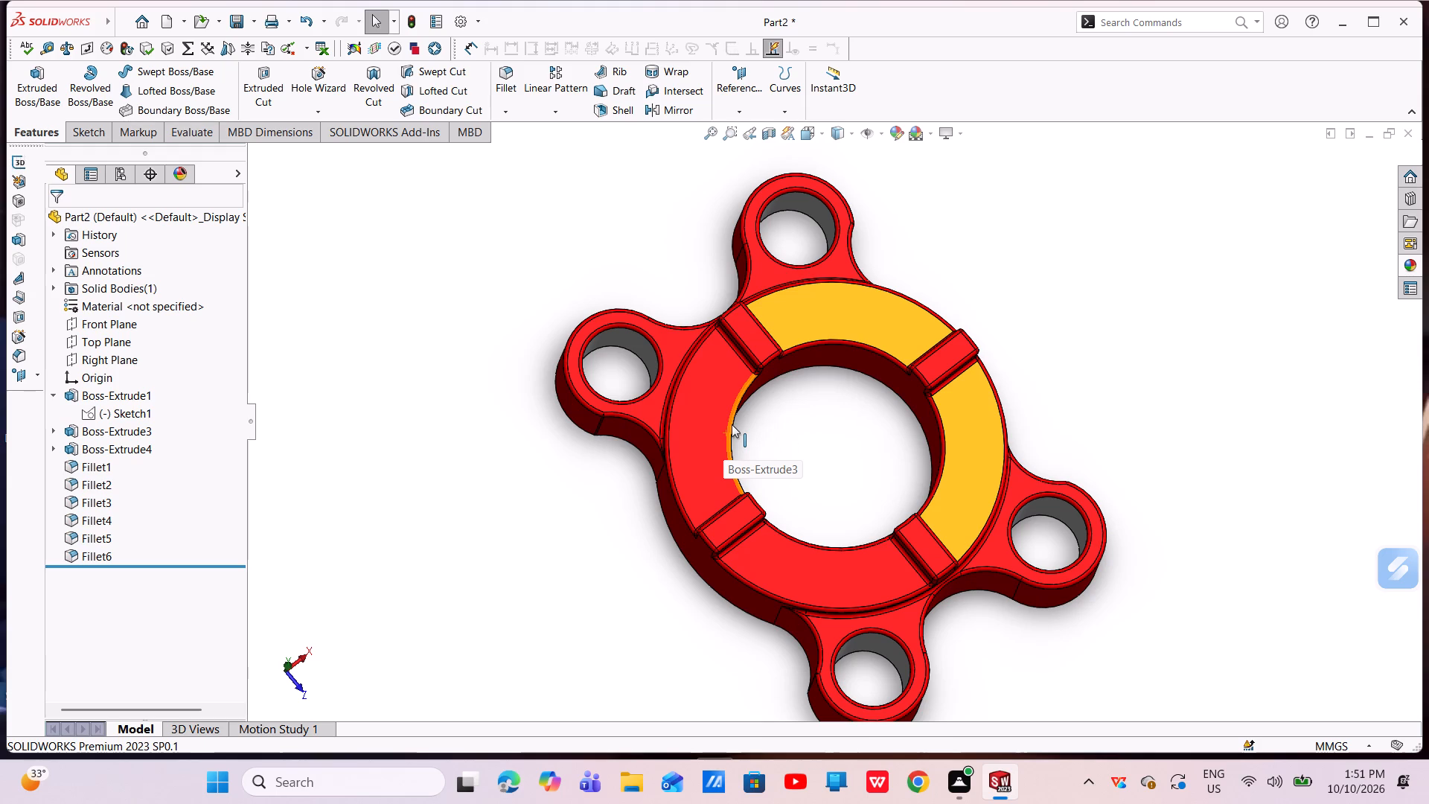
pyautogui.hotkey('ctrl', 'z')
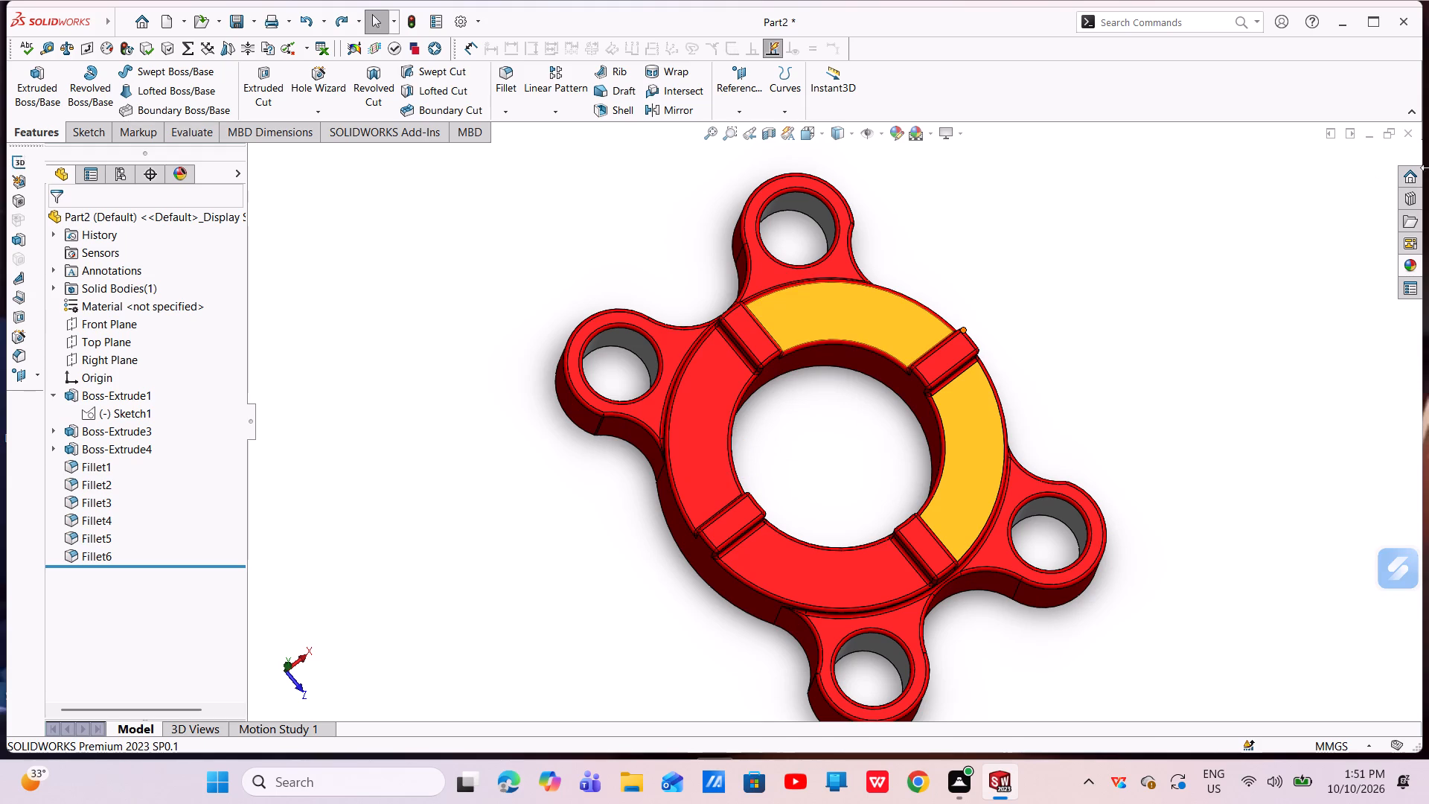
# Apply the solid Orange appearance to only the two remaining red top face segments of the raised ring.
pyautogui.click(1419, 270)
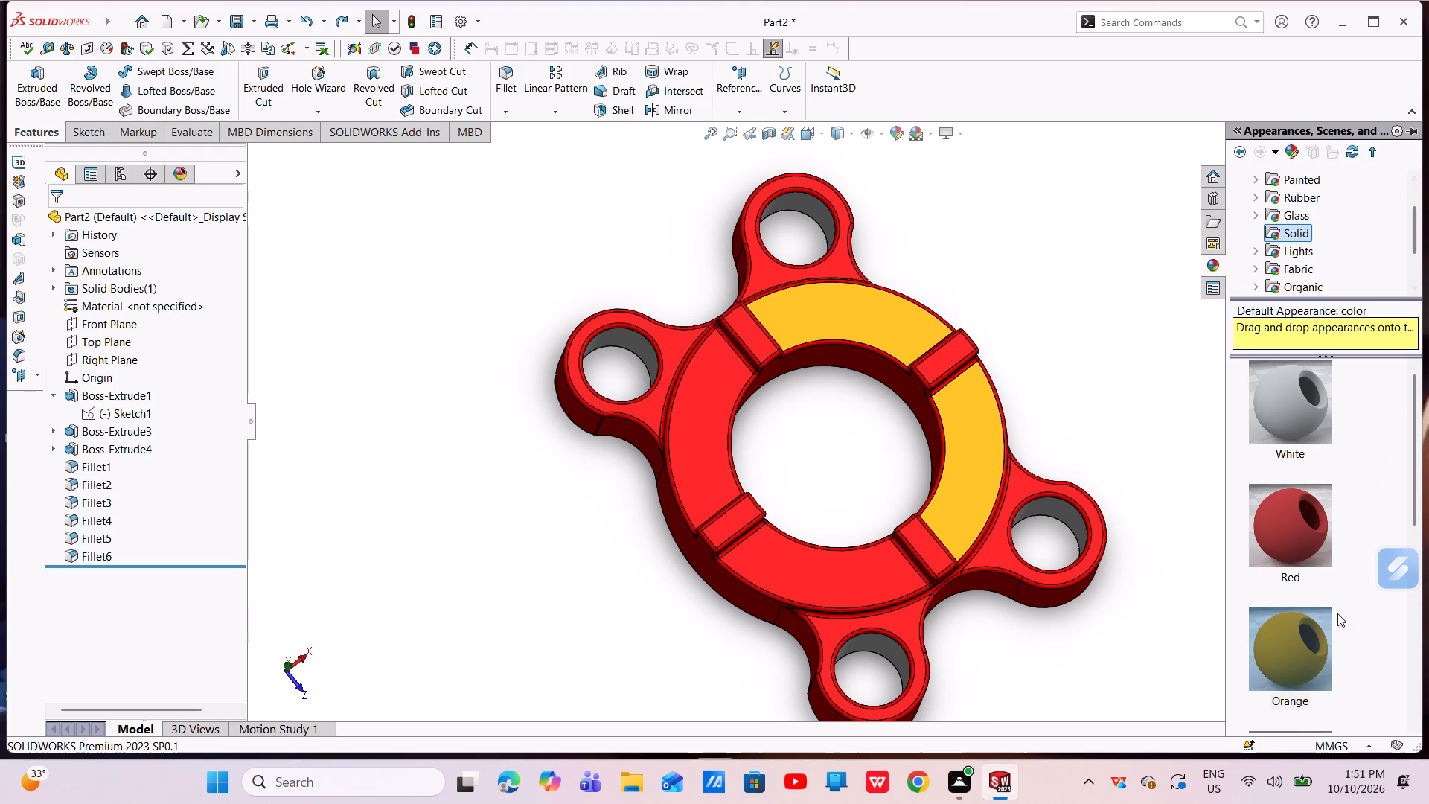
pyautogui.moveTo(1302, 654); pyautogui.dragTo(732, 424)
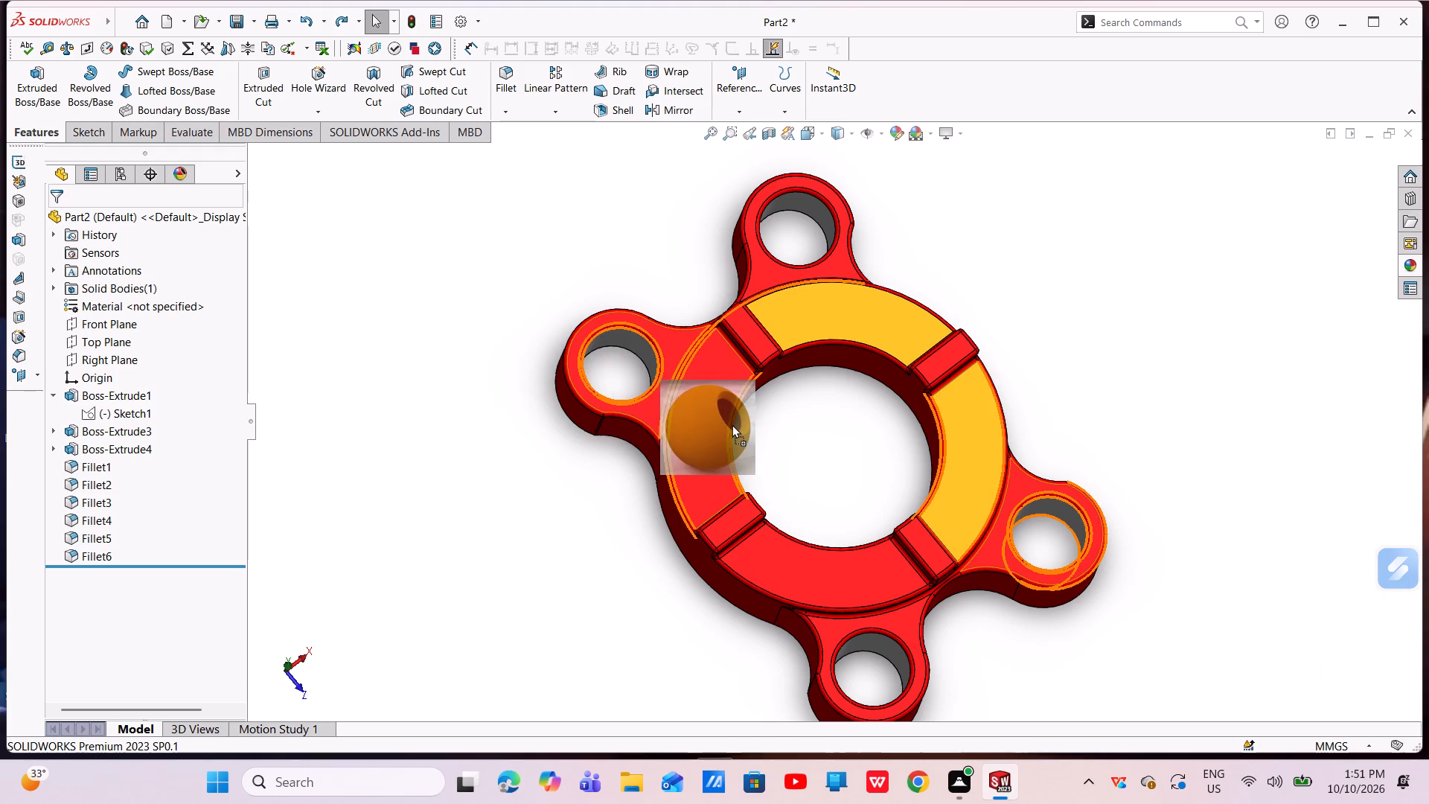
pyautogui.moveTo(732, 424); pyautogui.dragTo(721, 419)
pyautogui.click(721, 423)
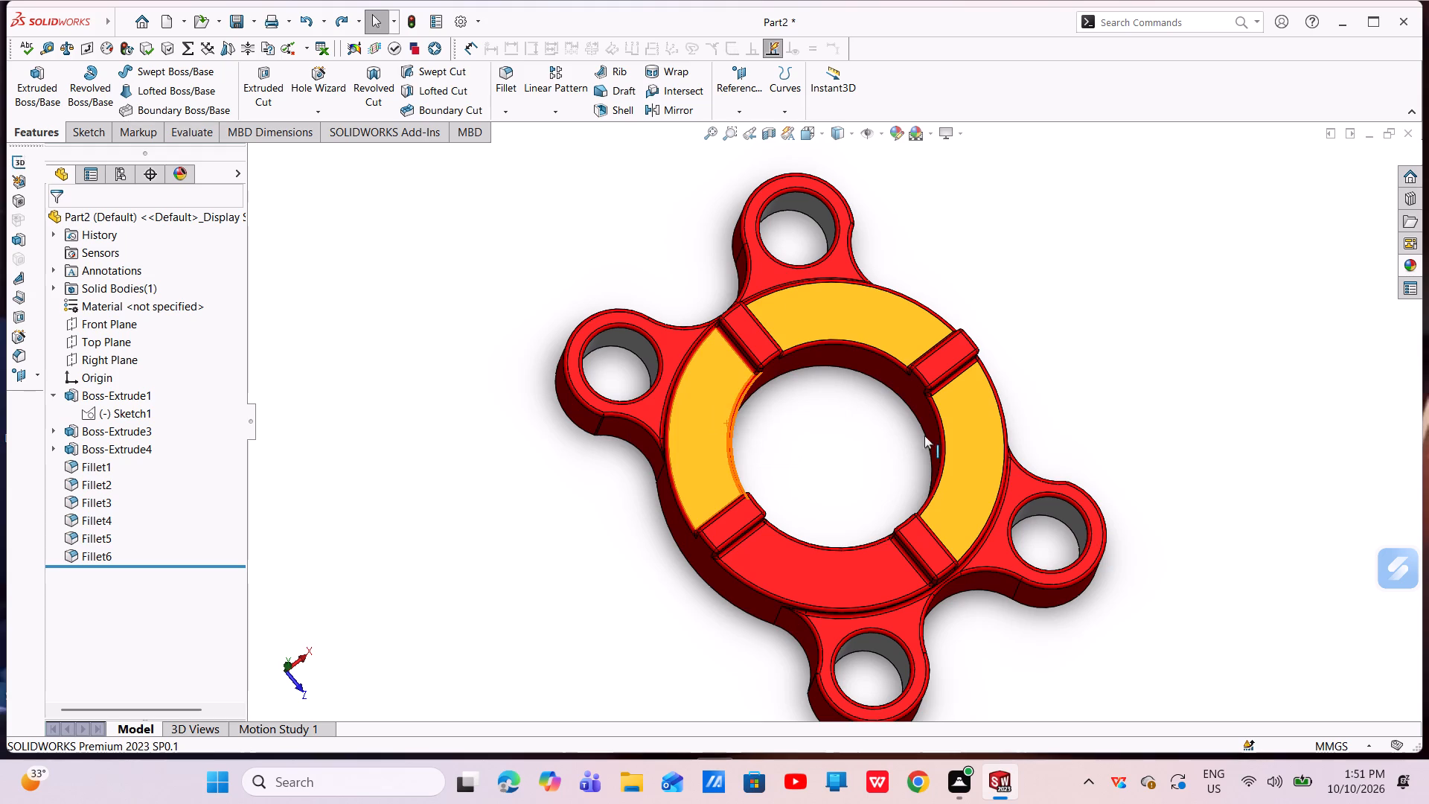
pyautogui.click(1413, 264)
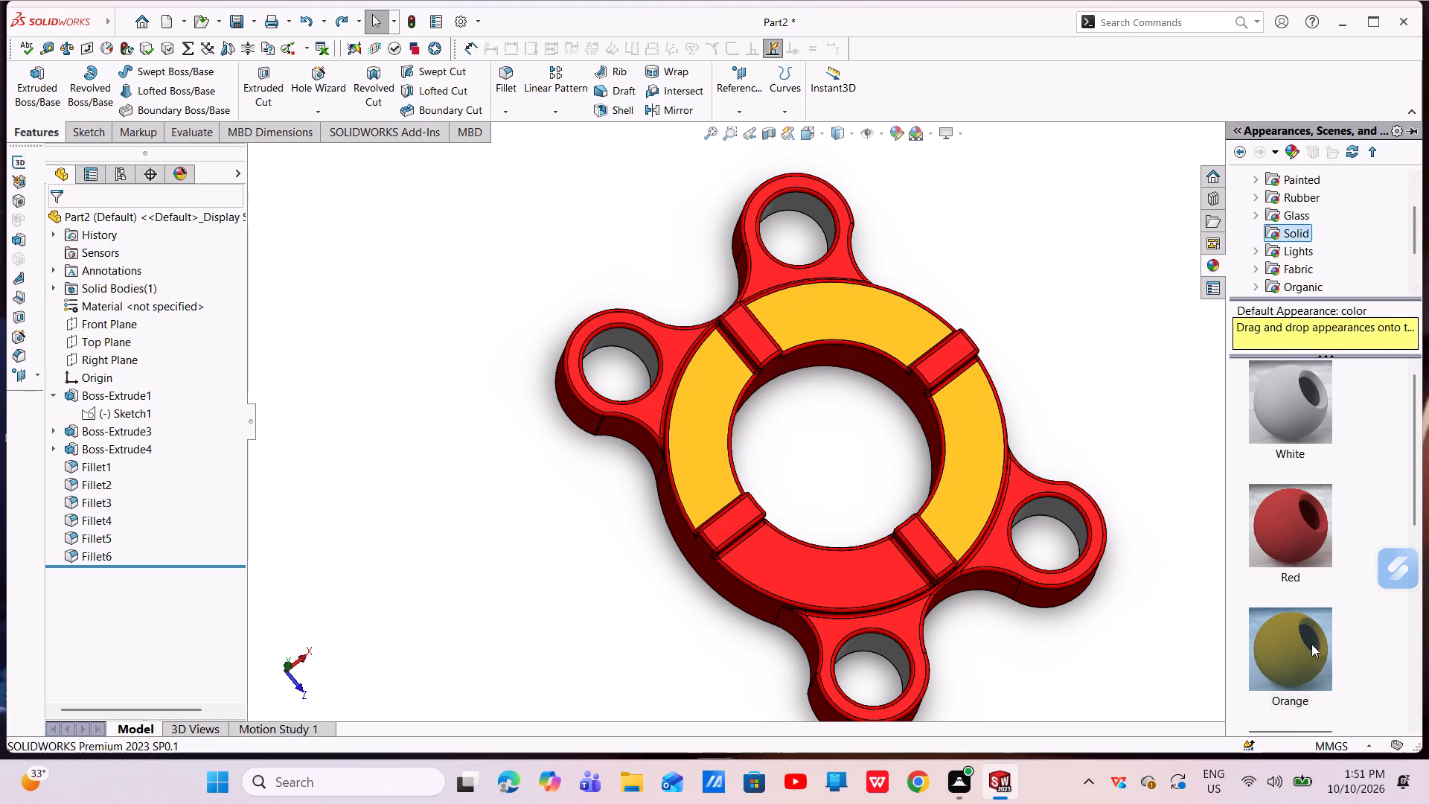
pyautogui.moveTo(1311, 645); pyautogui.dragTo(861, 557)
pyautogui.click(862, 555)
# Examine the orange ring segments, radial blocks and coated lobe holes from several angles.
pyautogui.scroll(4, 877, 518)
pyautogui.moveTo(889, 502); pyautogui.dragTo(909, 508, button='middle')
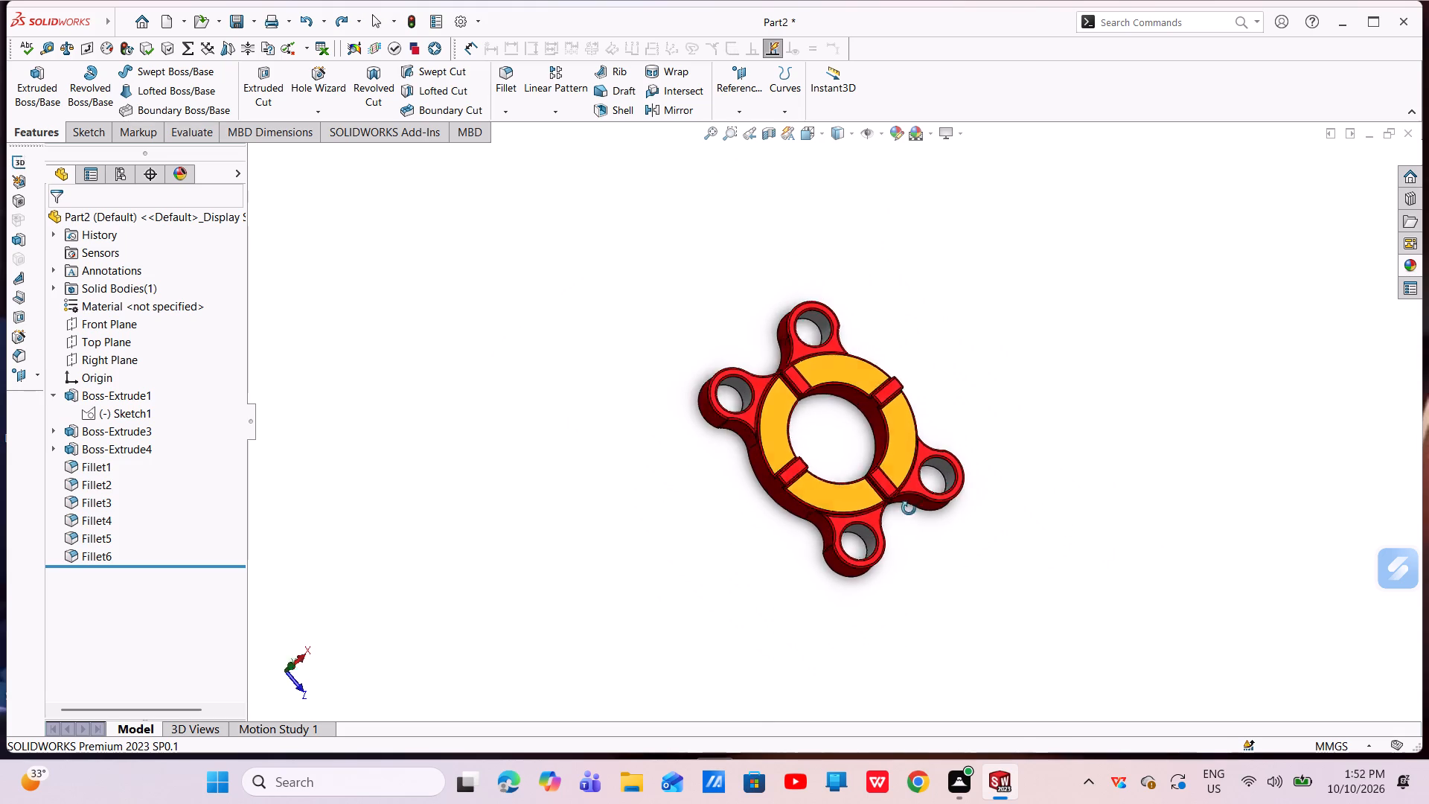
pyautogui.moveTo(909, 508); pyautogui.dragTo(976, 587, button='middle')
pyautogui.scroll(-5, 880, 467)
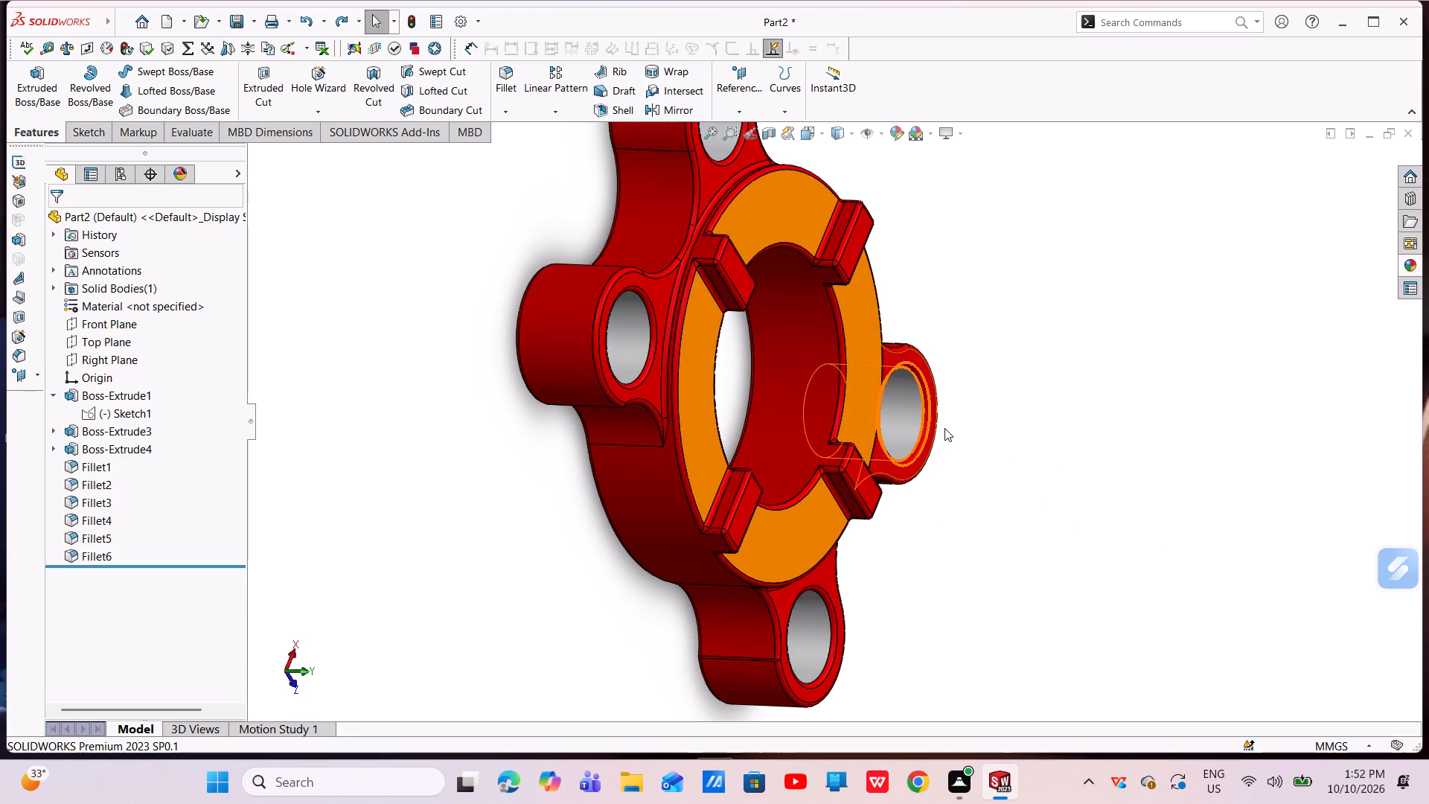
pyautogui.scroll(4, 922, 387)
pyautogui.scroll(-1, 907, 381)
pyautogui.moveTo(907, 380); pyautogui.dragTo(745, 403, button='middle')
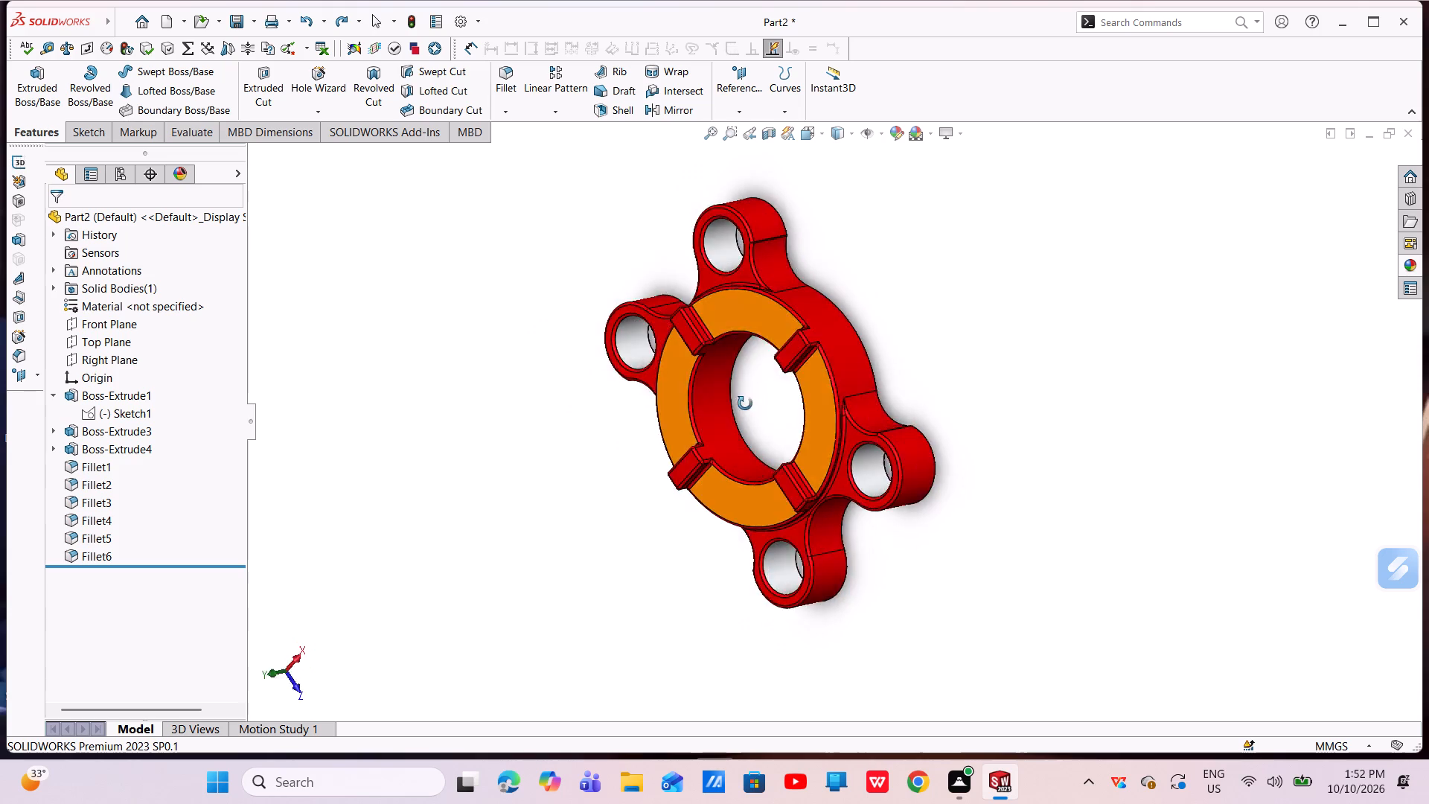
pyautogui.moveTo(745, 403); pyautogui.dragTo(814, 547, button='middle')
pyautogui.scroll(-4, 780, 398)
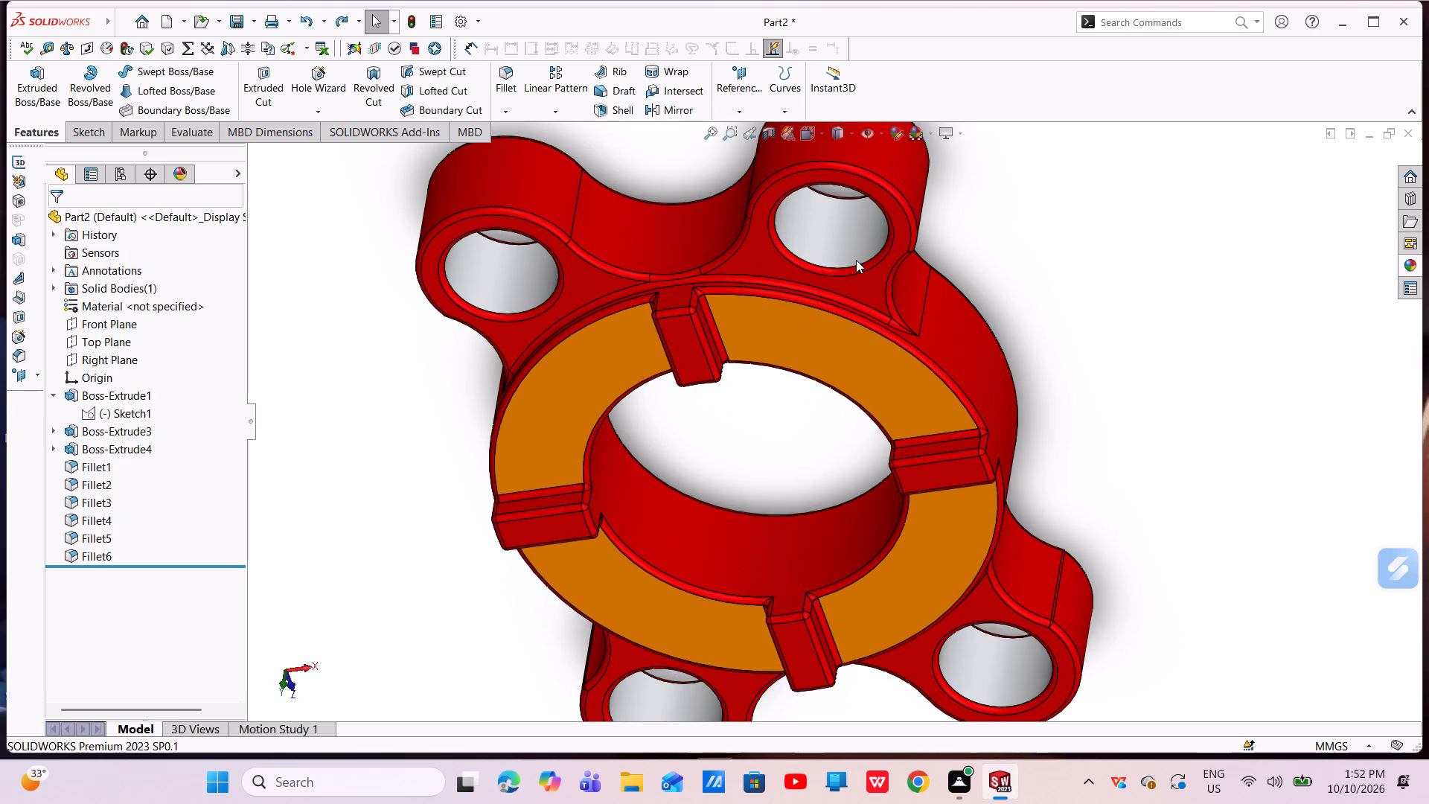
# Examine the painted flange's ring side, with its orange segments, radial blocks and coated lobe holes.
pyautogui.scroll(4, 861, 374)
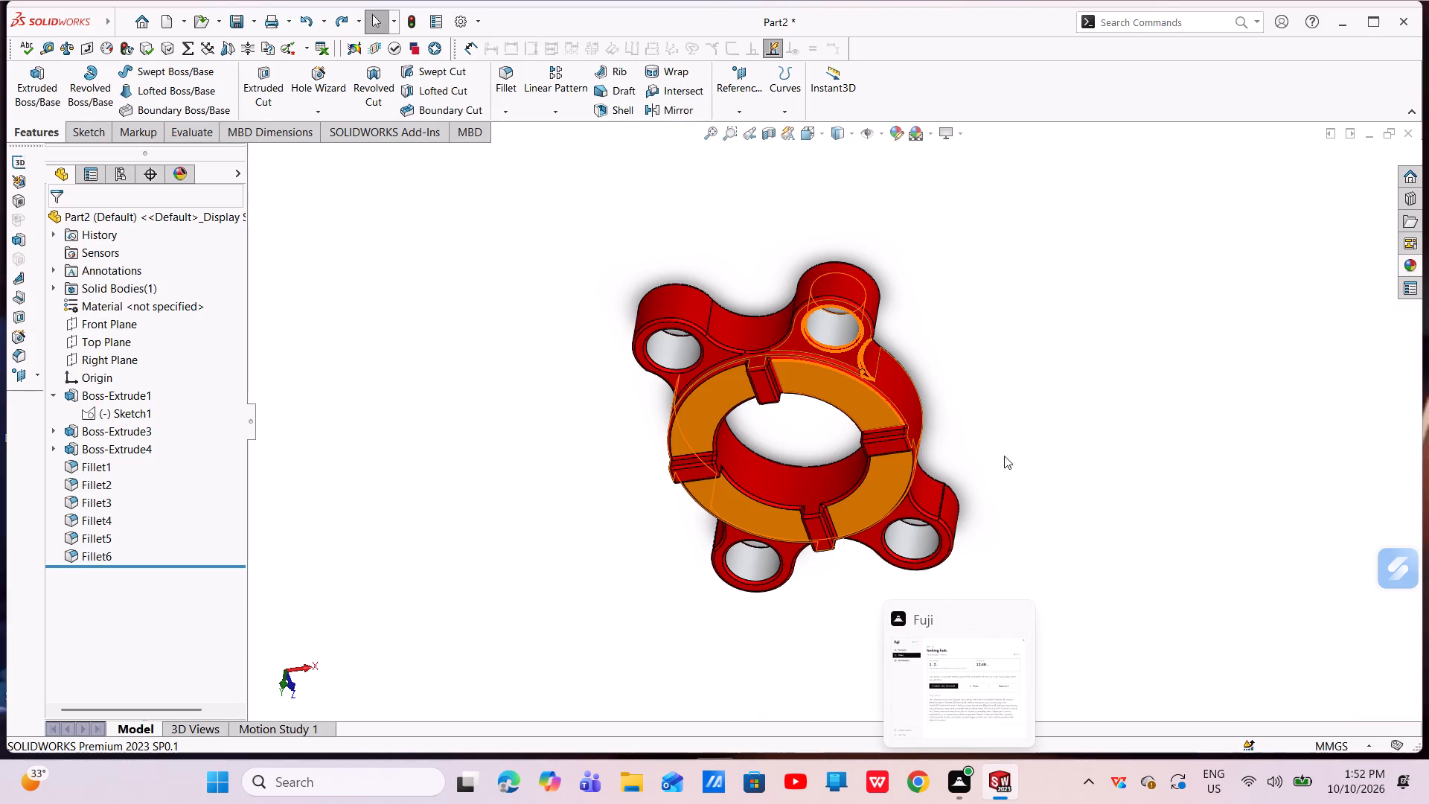
pyautogui.scroll(-1, 848, 450)
pyautogui.moveTo(842, 442); pyautogui.dragTo(886, 299, button='middle')
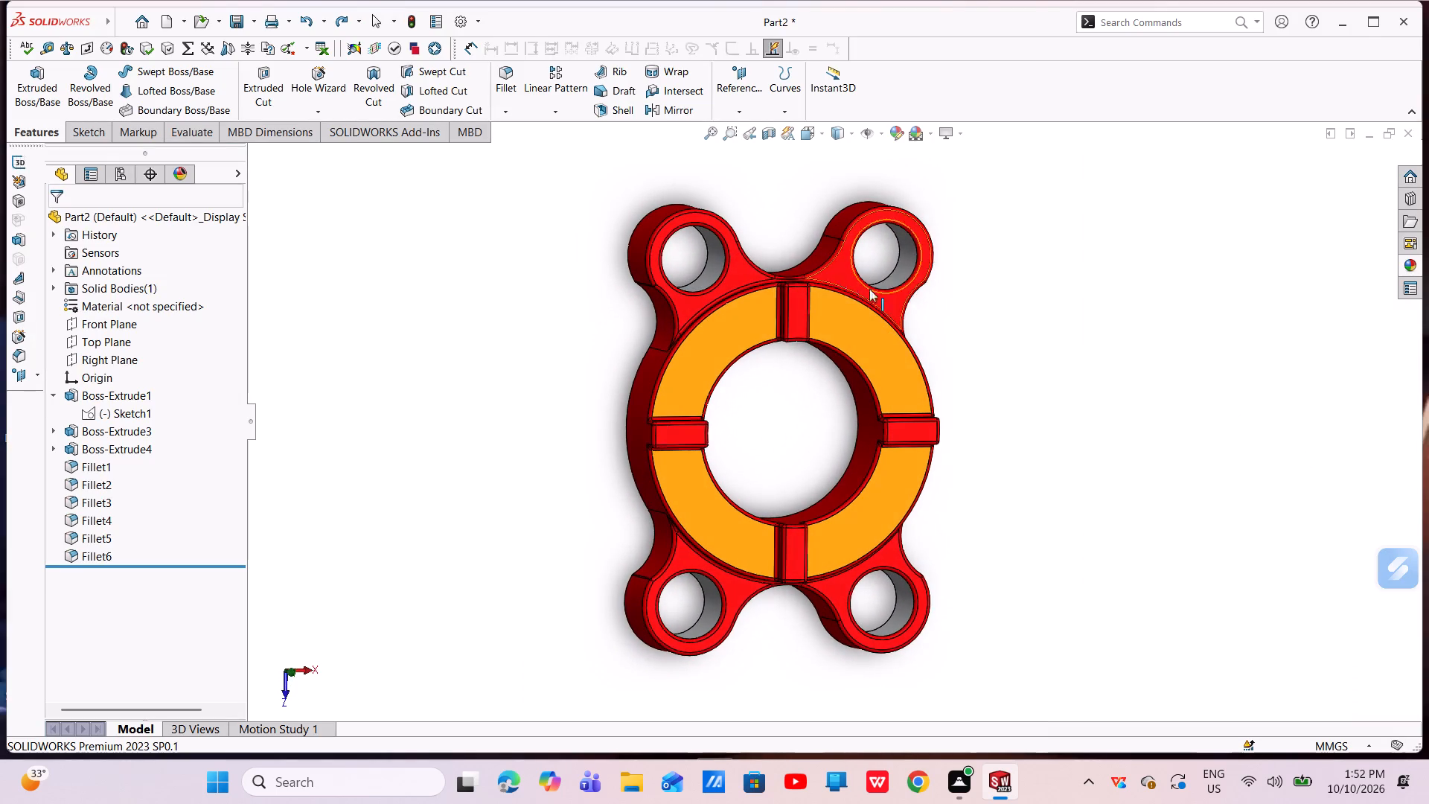
pyautogui.press('Escape')
pyautogui.press('Escape')
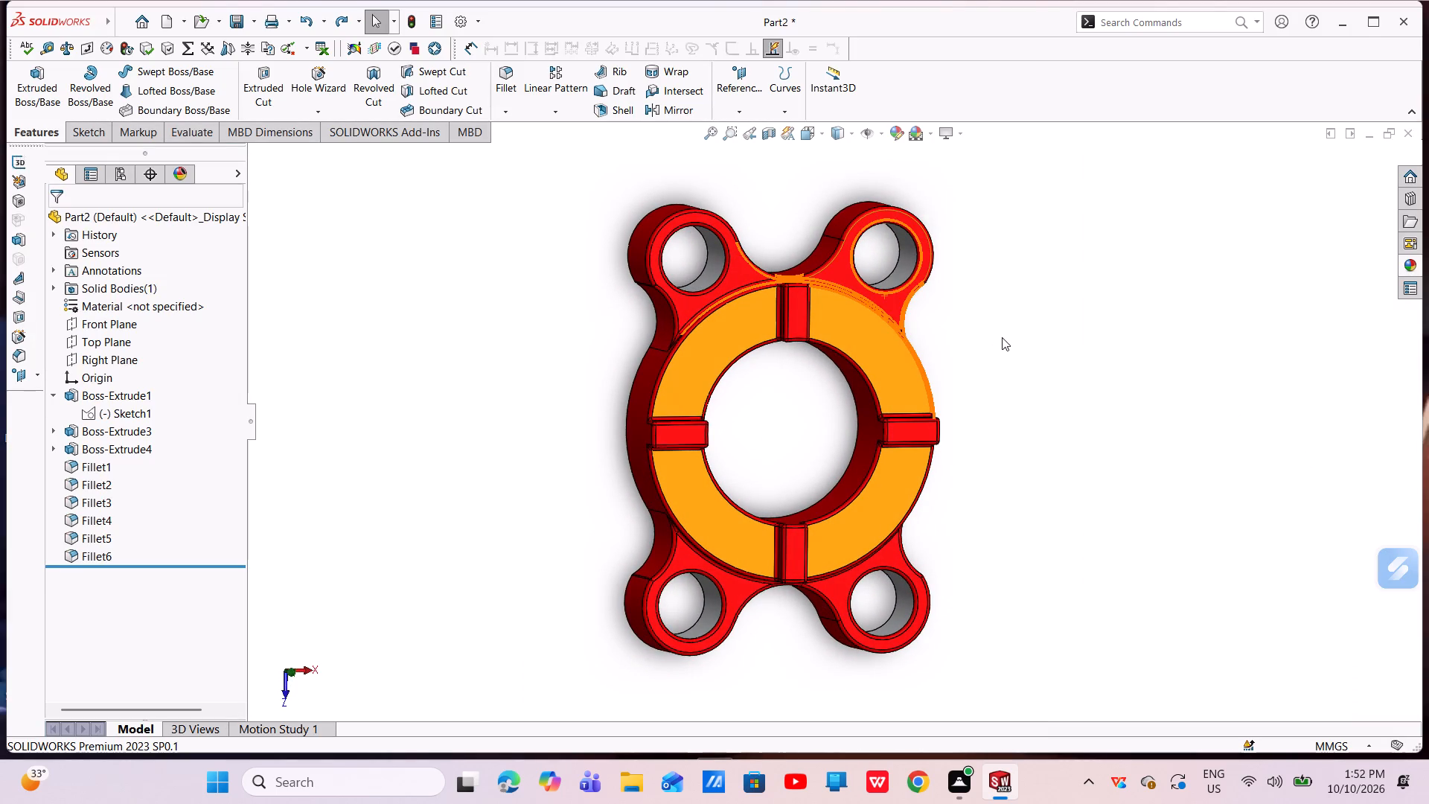
pyautogui.scroll(3, 992, 349)
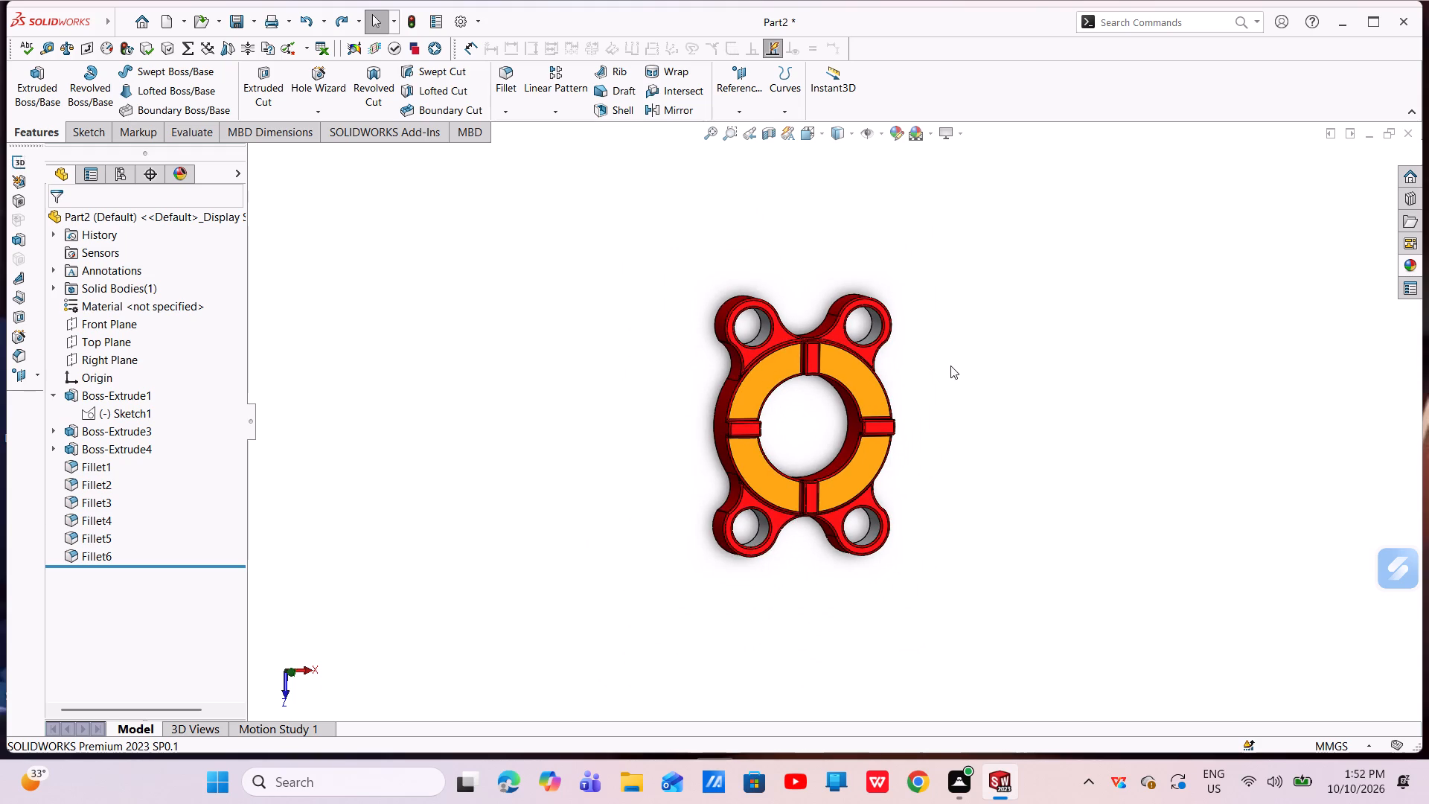
pyautogui.press('Escape')
pyautogui.scroll(3, 950, 366)
pyautogui.scroll(-1, 939, 452)
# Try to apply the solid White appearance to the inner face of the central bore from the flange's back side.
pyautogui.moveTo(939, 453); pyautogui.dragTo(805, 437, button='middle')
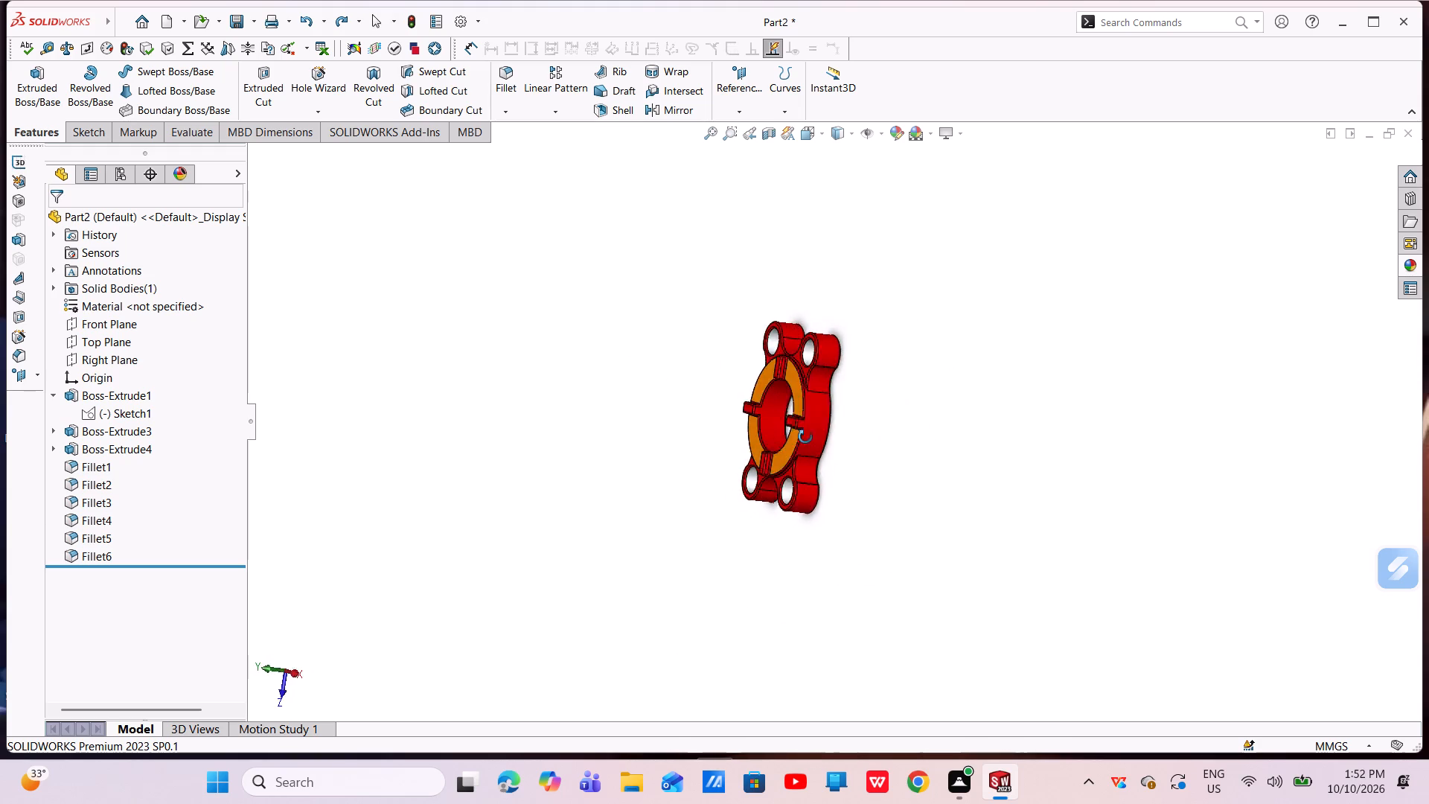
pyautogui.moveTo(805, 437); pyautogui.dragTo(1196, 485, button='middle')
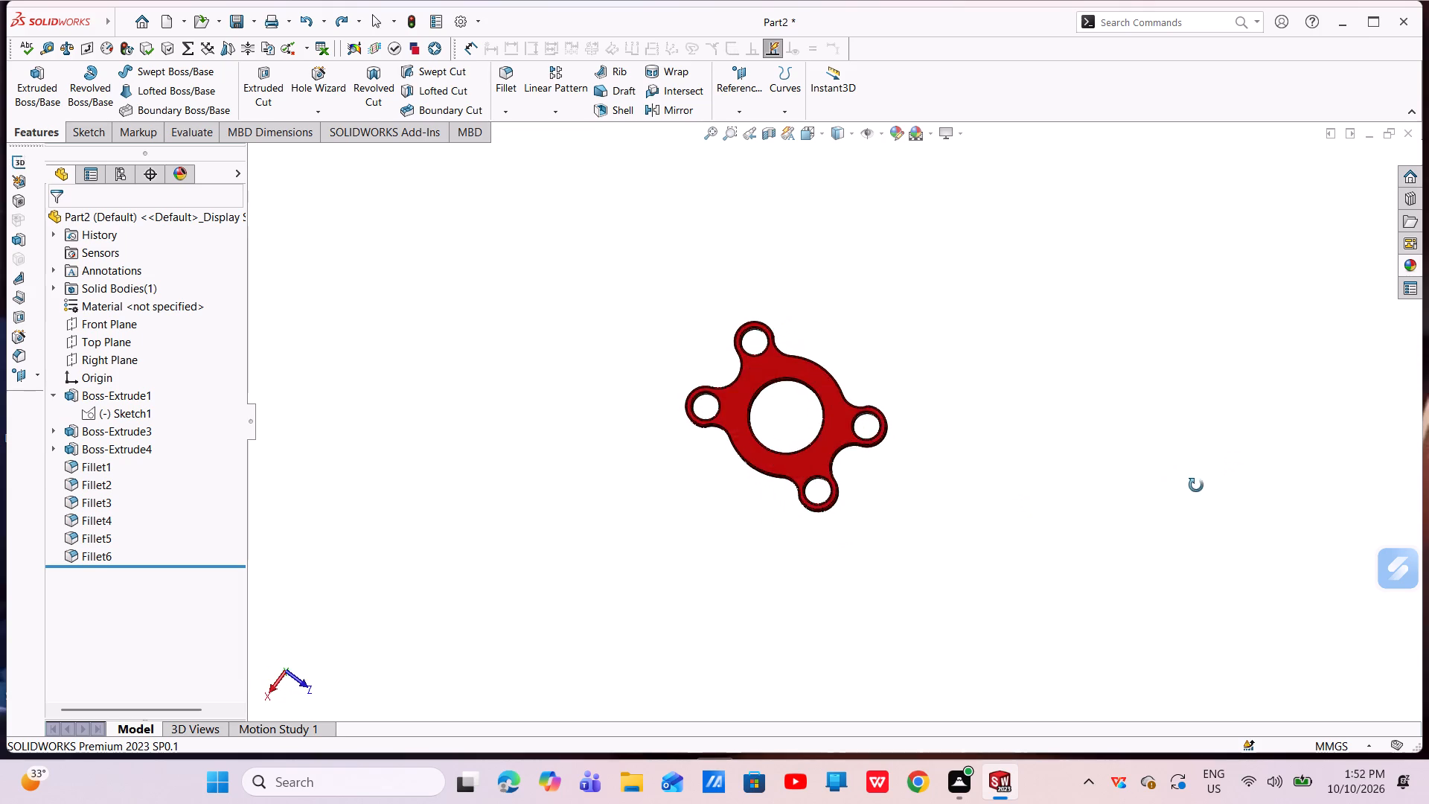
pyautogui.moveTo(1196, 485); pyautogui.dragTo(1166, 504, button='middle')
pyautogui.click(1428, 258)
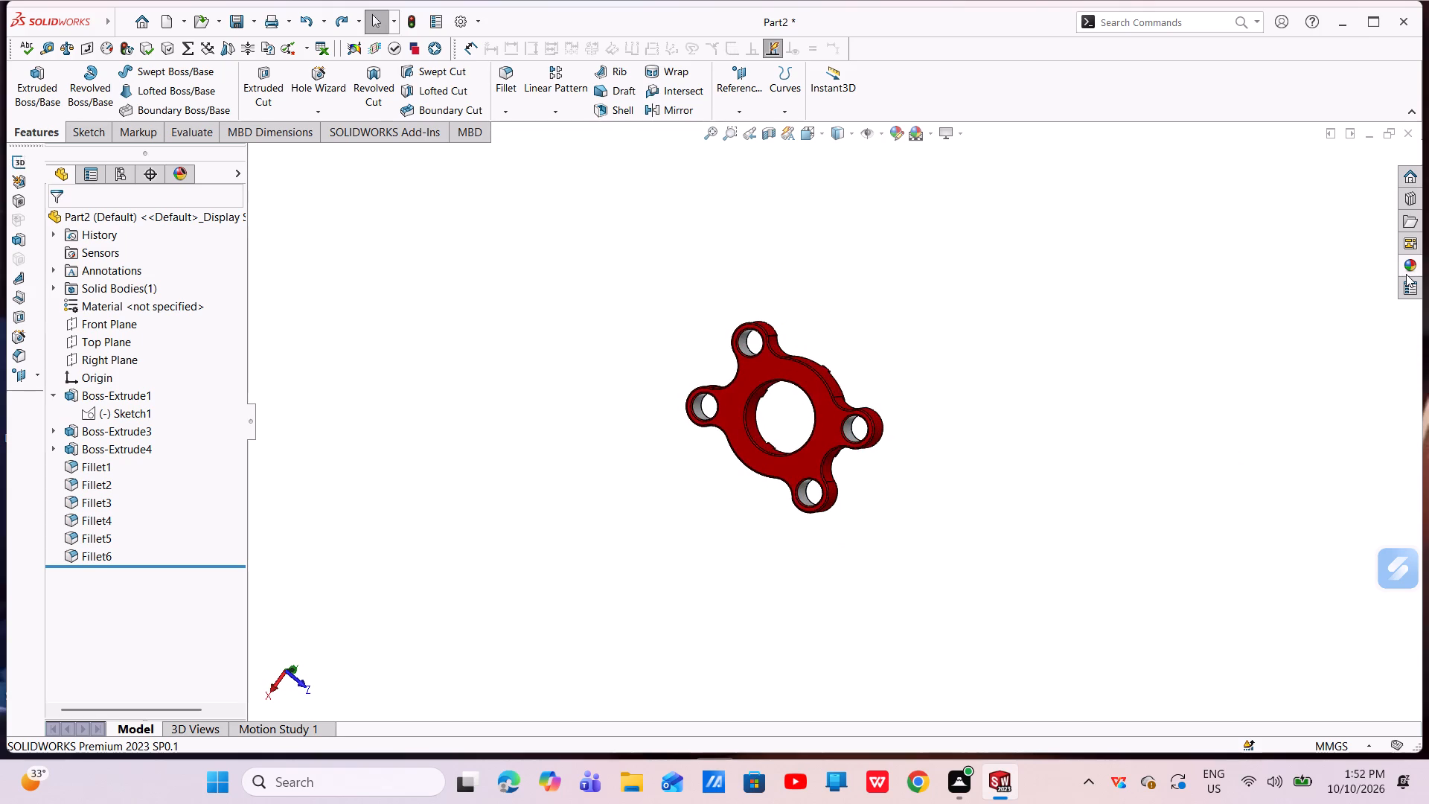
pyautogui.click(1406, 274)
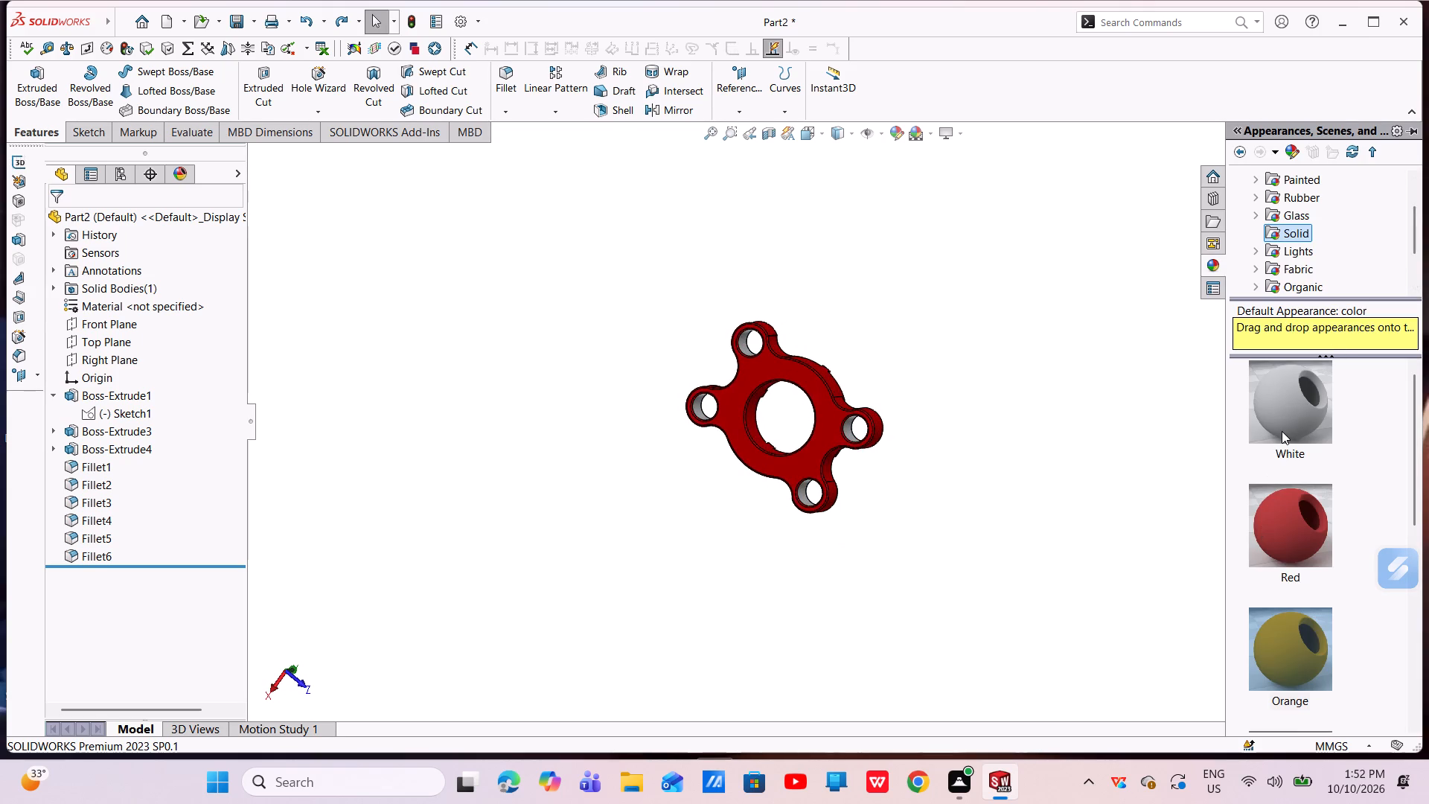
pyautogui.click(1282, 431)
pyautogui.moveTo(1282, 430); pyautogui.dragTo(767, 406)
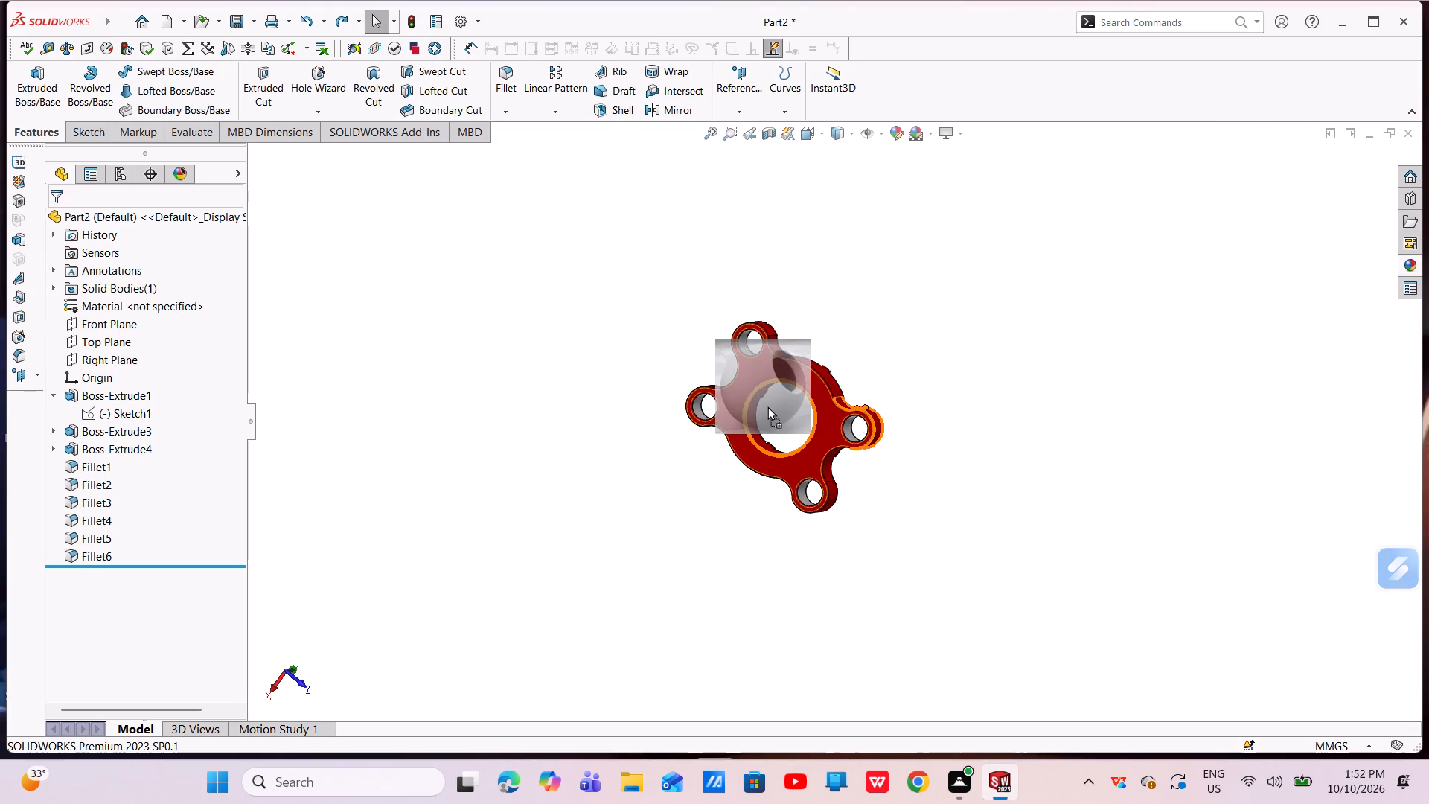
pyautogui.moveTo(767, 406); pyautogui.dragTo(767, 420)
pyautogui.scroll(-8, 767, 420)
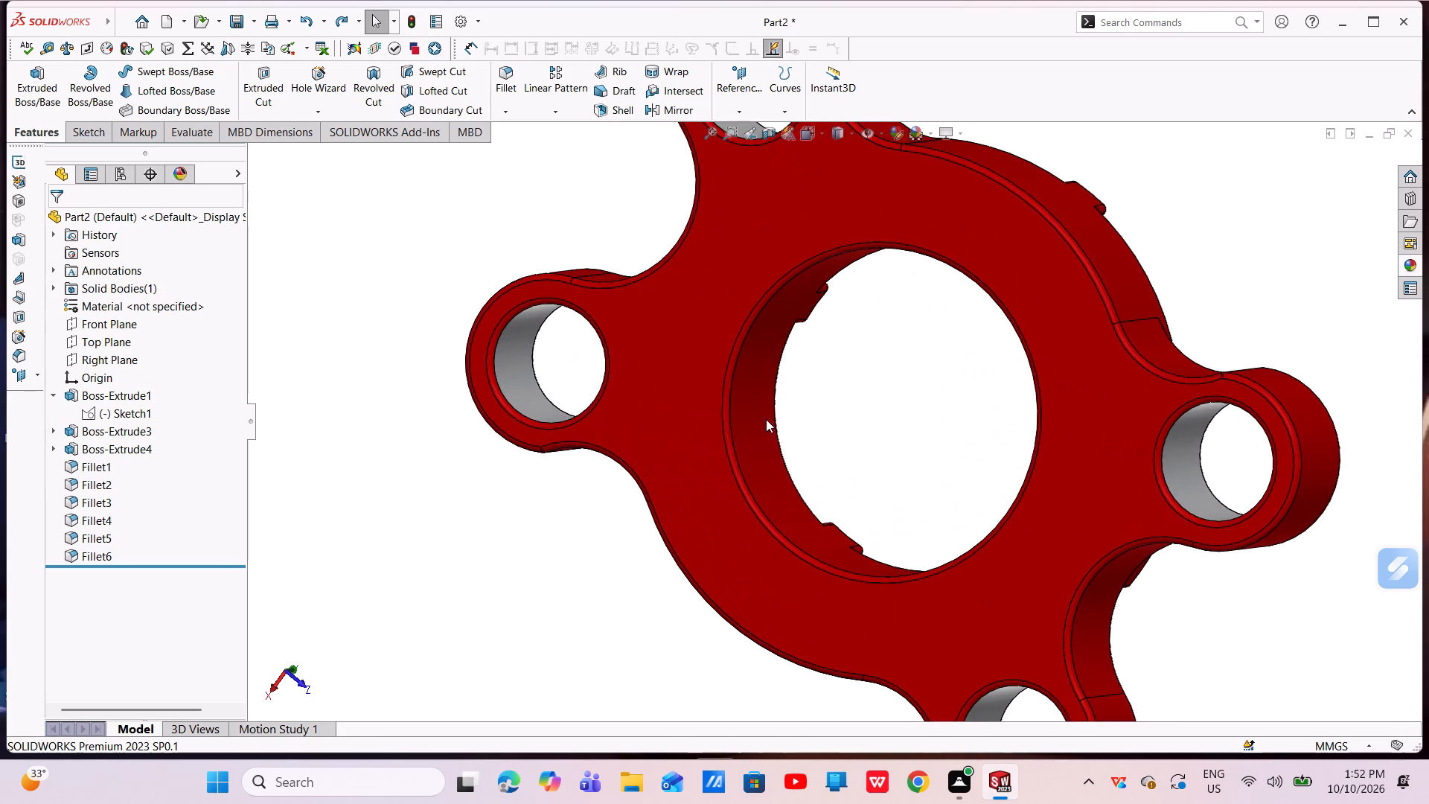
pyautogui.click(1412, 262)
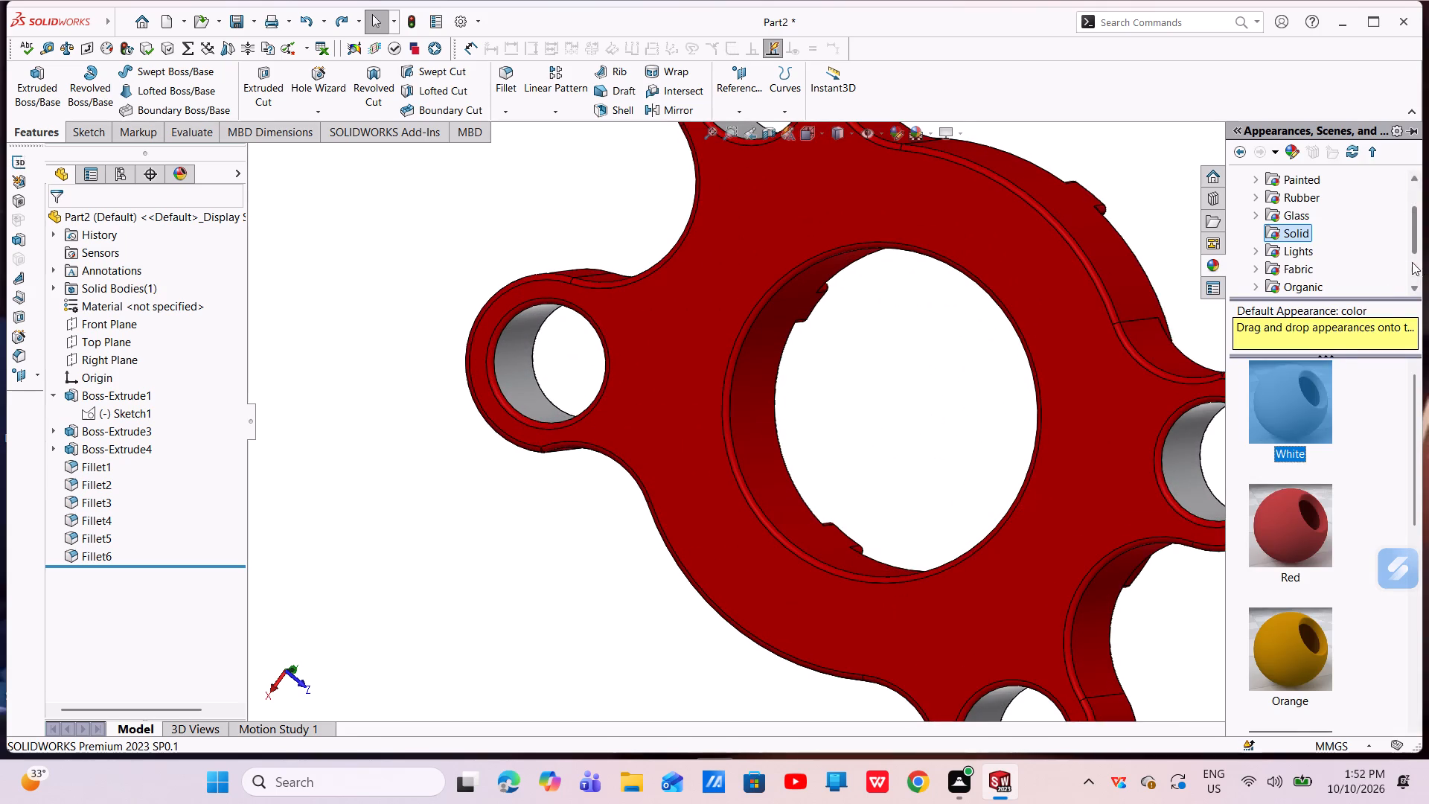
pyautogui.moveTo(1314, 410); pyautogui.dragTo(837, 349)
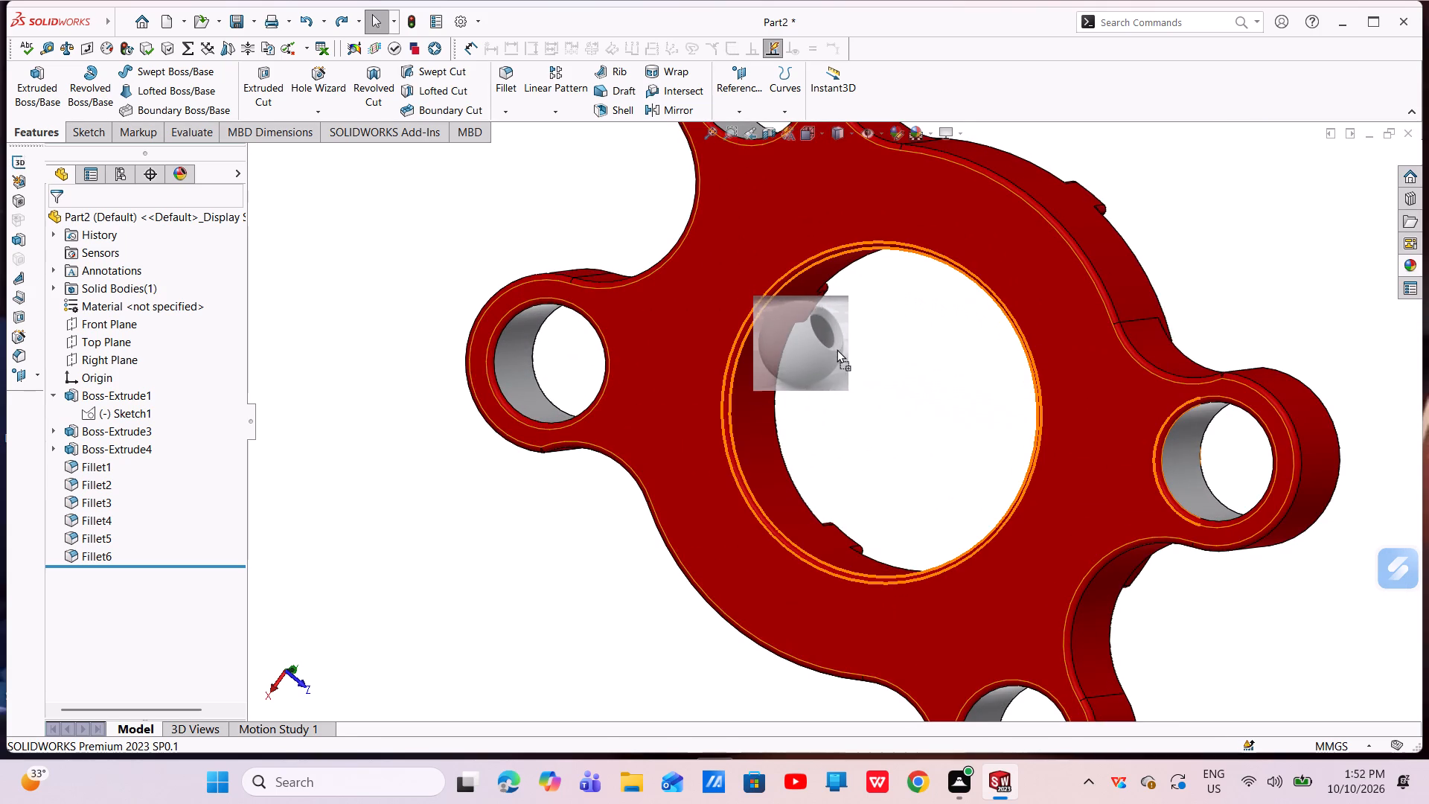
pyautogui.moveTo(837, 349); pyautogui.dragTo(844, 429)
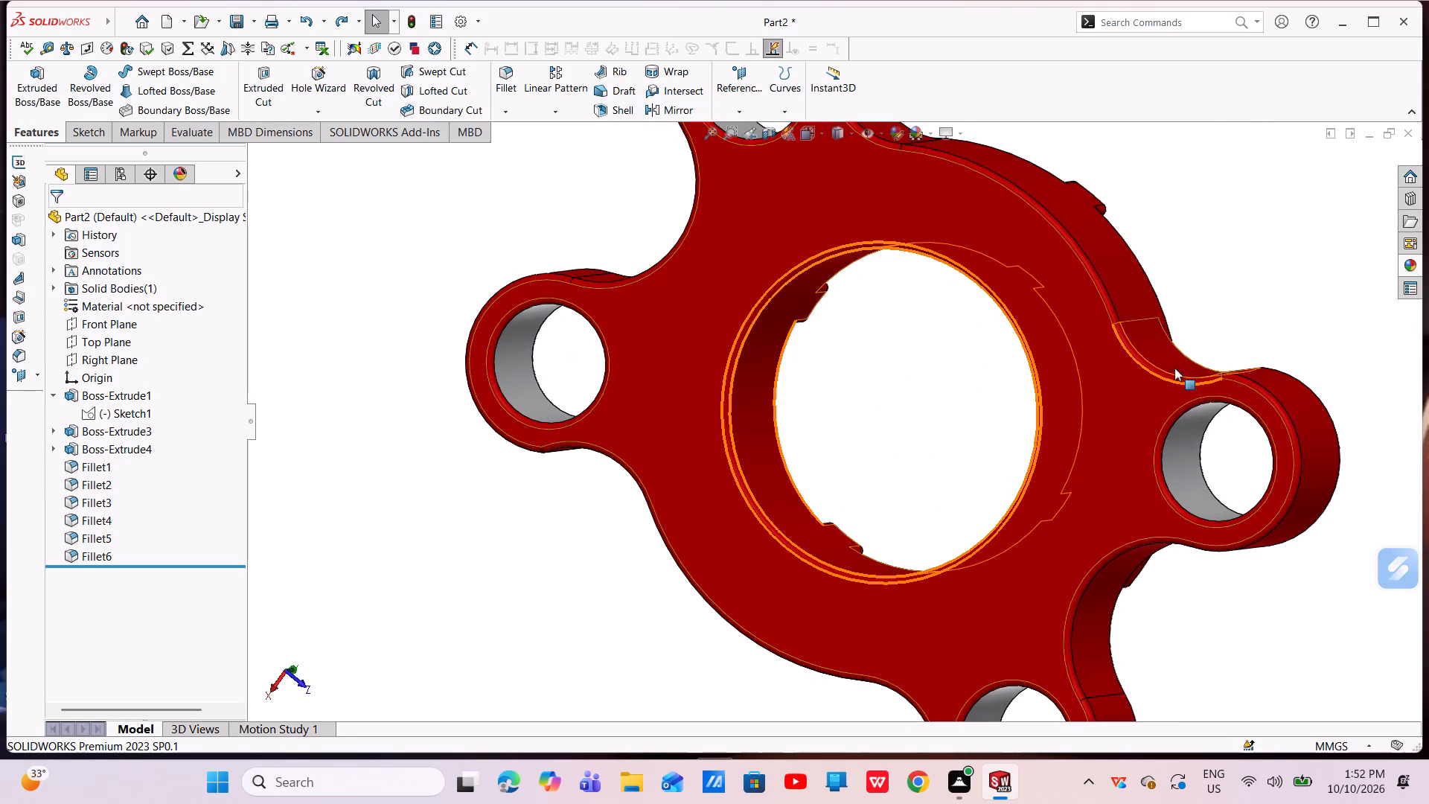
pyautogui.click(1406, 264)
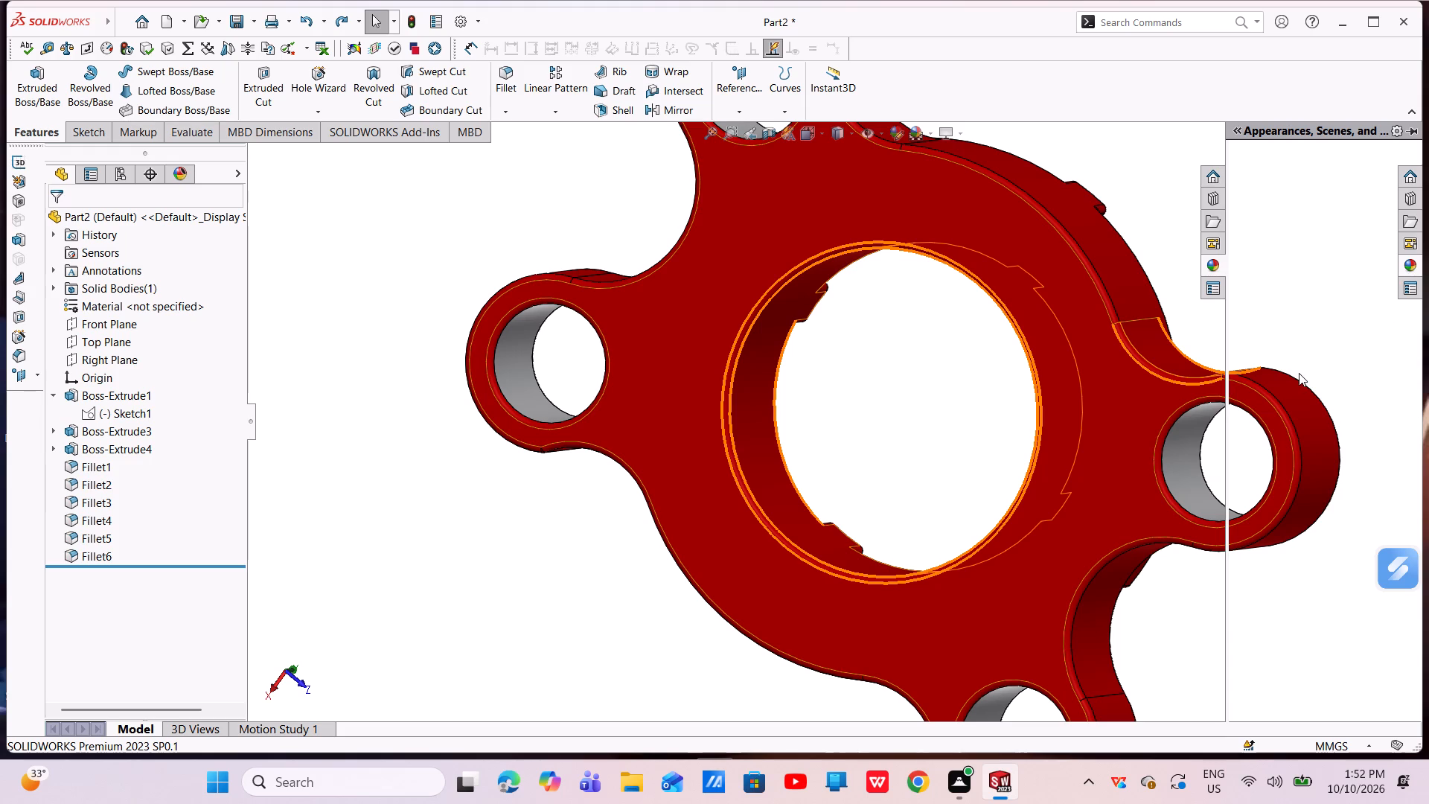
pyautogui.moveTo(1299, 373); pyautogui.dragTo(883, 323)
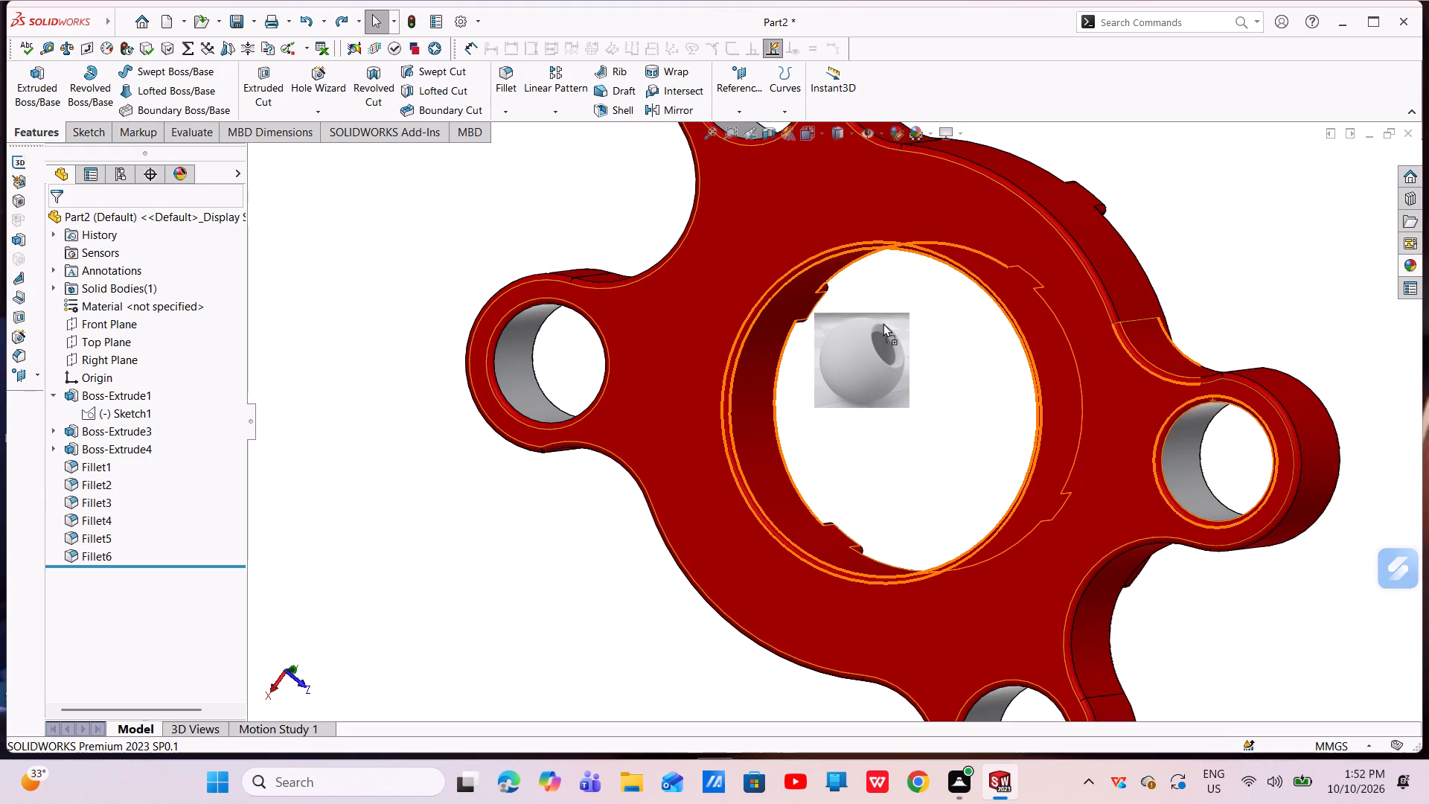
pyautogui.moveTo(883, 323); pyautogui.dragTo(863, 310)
# Apply the solid White appearance to only the inner face of the central bore.
pyautogui.scroll(4, 863, 310)
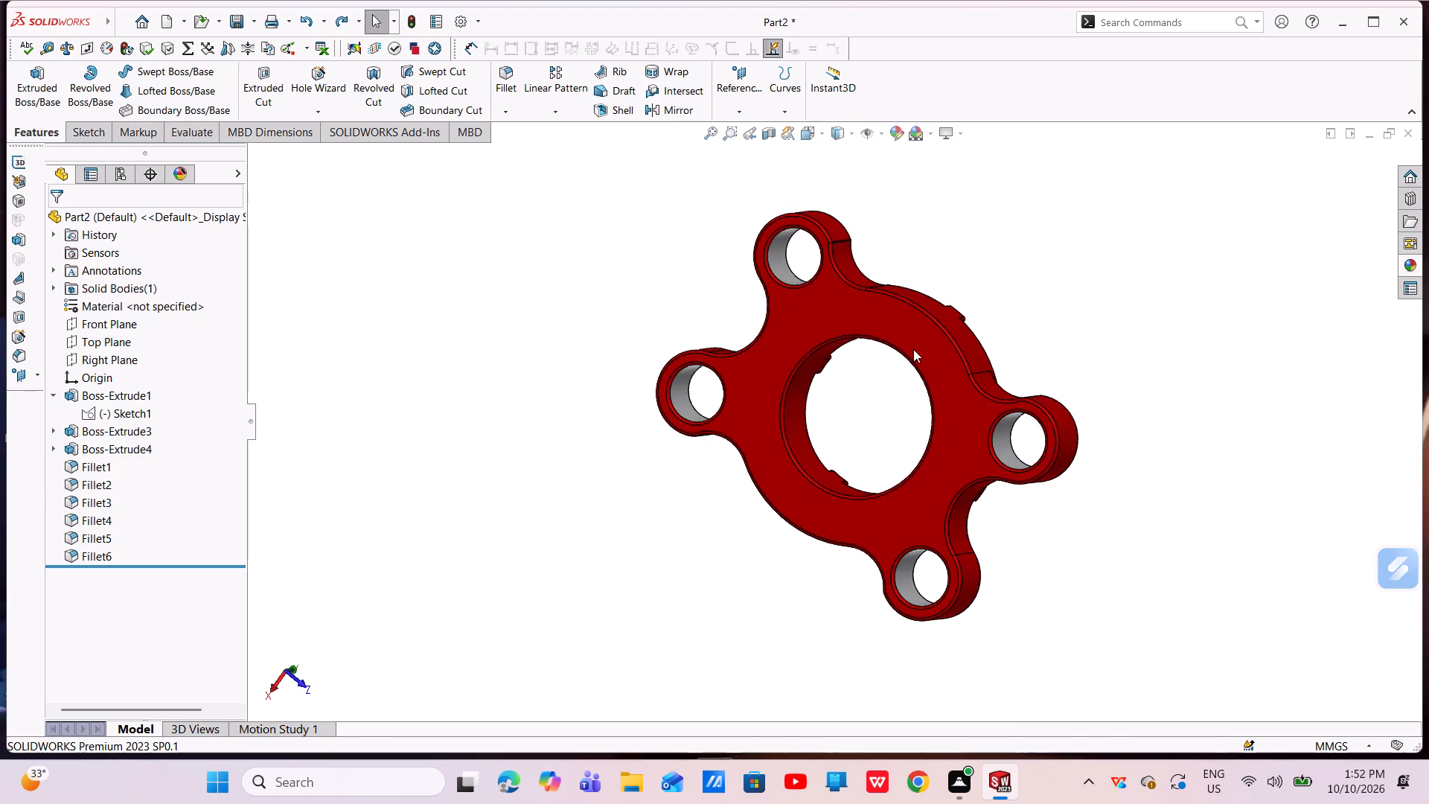
pyautogui.moveTo(908, 345); pyautogui.dragTo(1062, 296, button='middle')
pyautogui.scroll(1, 1062, 296)
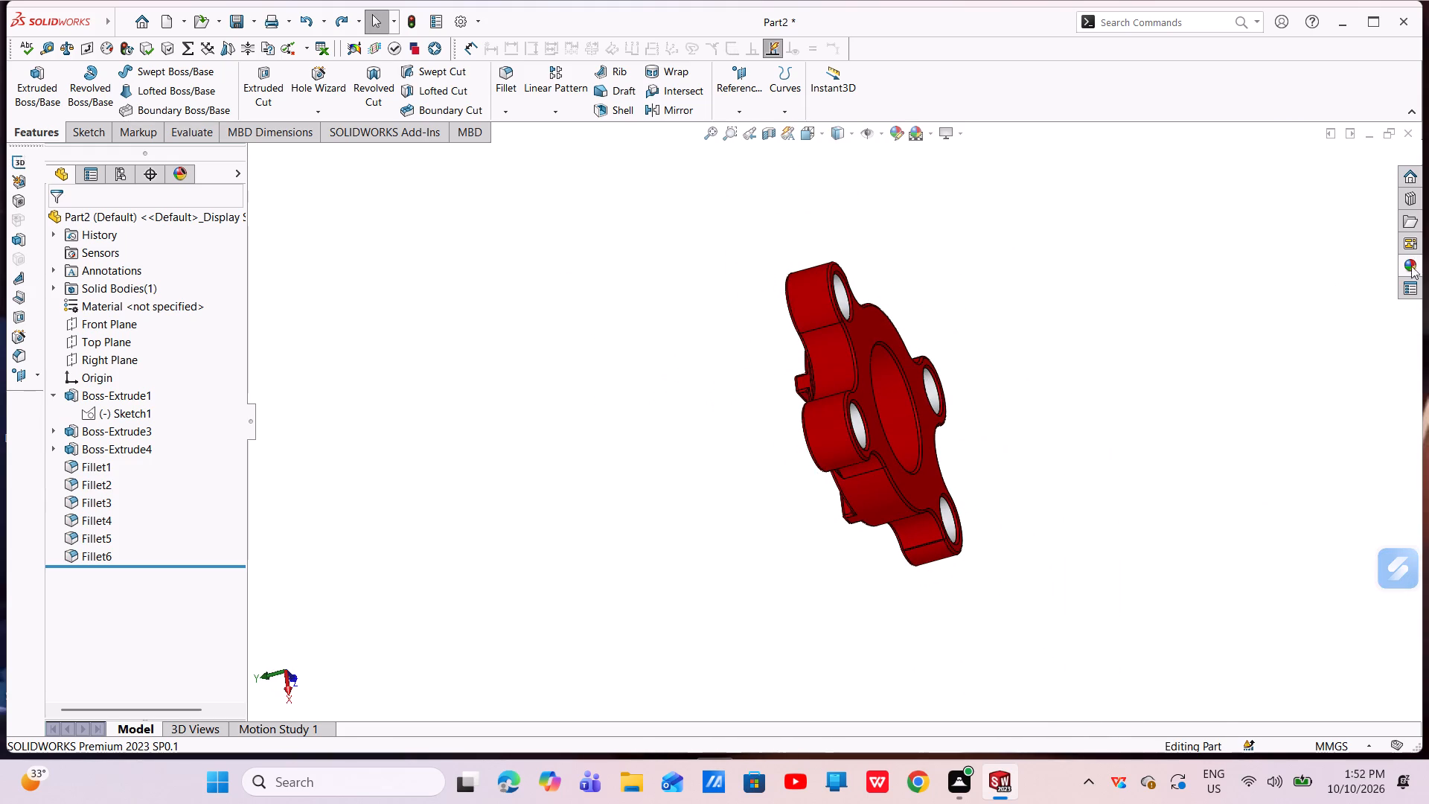
pyautogui.click(1405, 268)
pyautogui.moveTo(1276, 387); pyautogui.dragTo(896, 386)
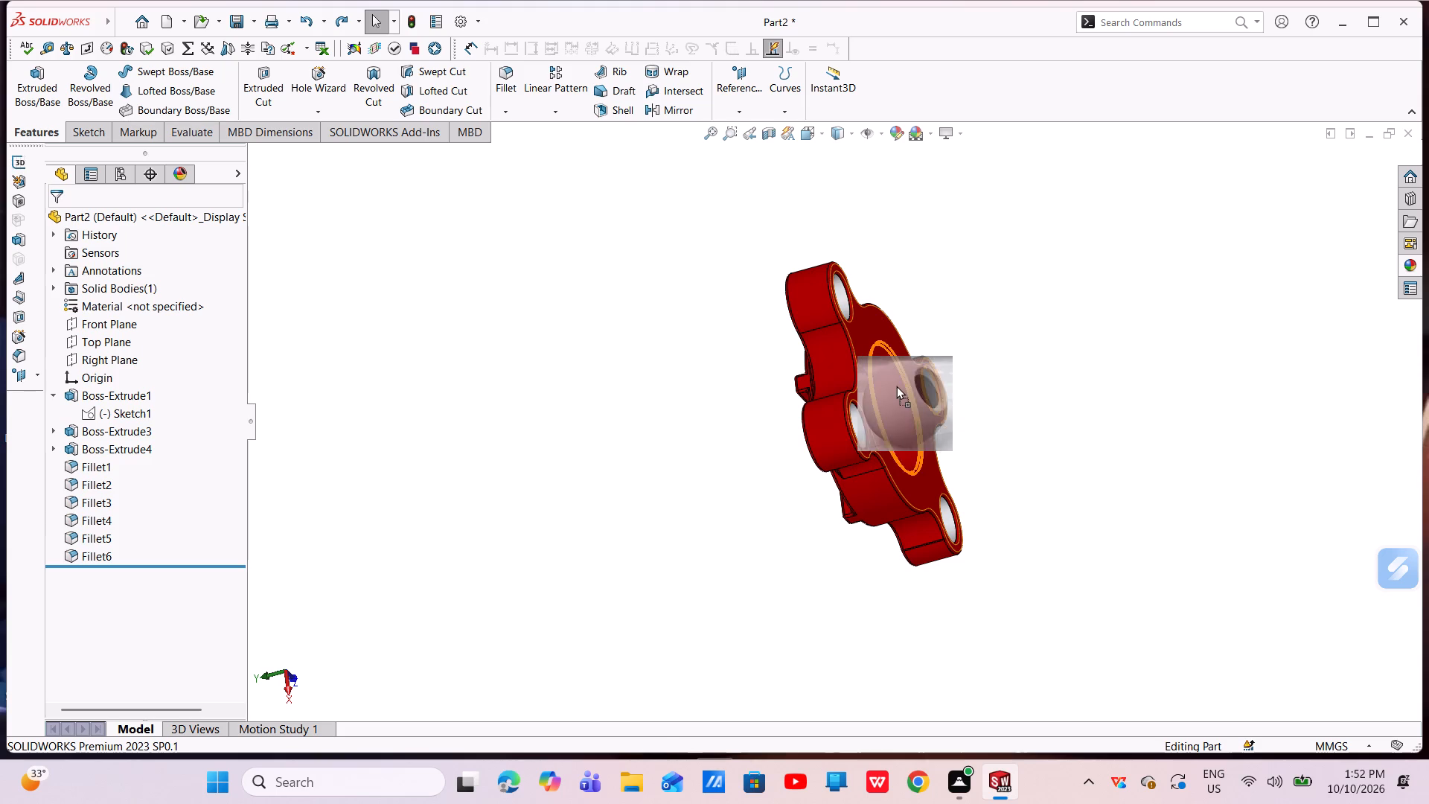
pyautogui.moveTo(896, 386); pyautogui.dragTo(894, 387)
pyautogui.click(894, 387)
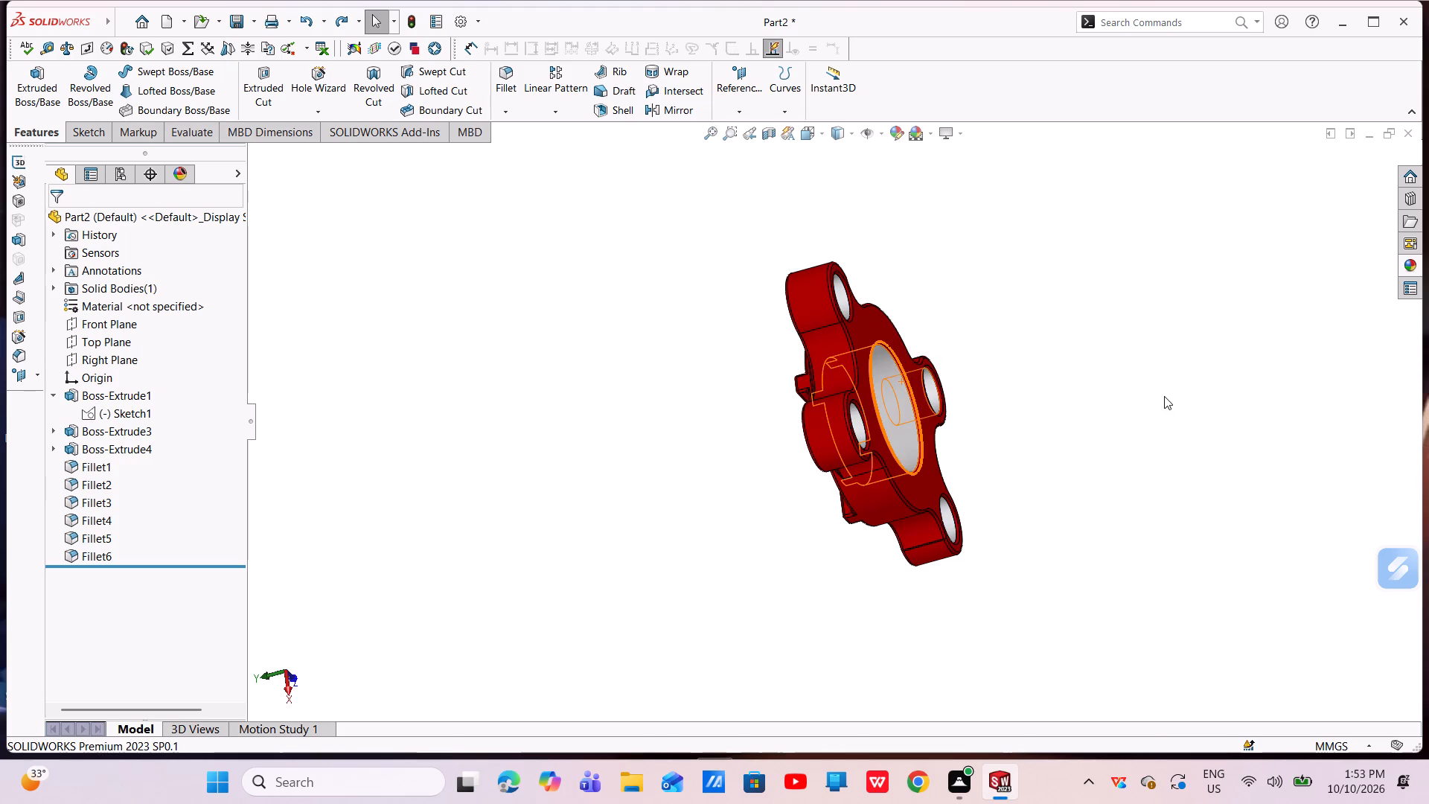
pyautogui.middleClick(1163, 396)
pyautogui.click(1163, 394)
# Orient the flange with its orange ring facing up at an angle and save the part as "locking hub" in New folder.
pyautogui.moveTo(1060, 395); pyautogui.dragTo(1253, 272, button='middle')
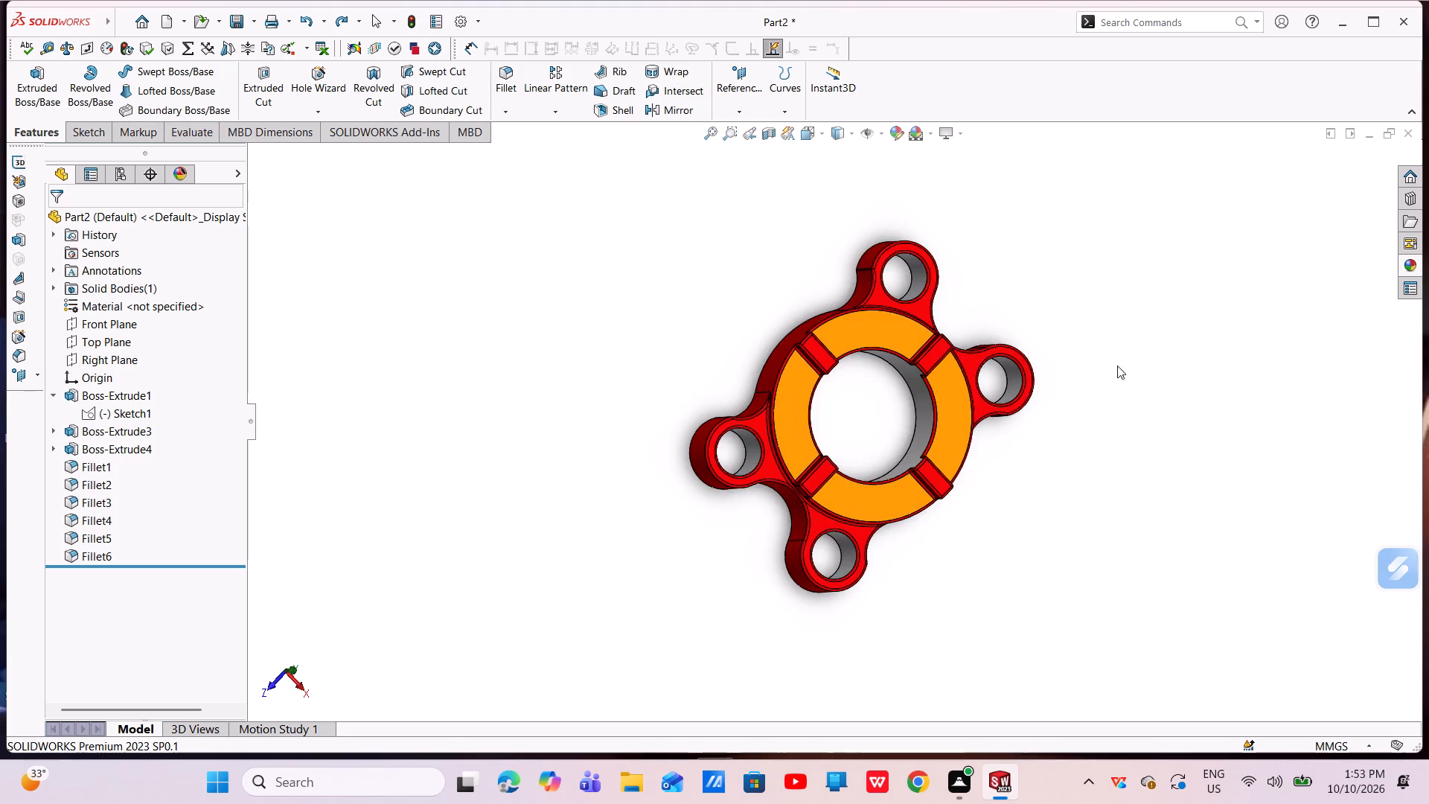
pyautogui.scroll(3, 1043, 402)
pyautogui.moveTo(1044, 428); pyautogui.dragTo(1017, 362, button='middle')
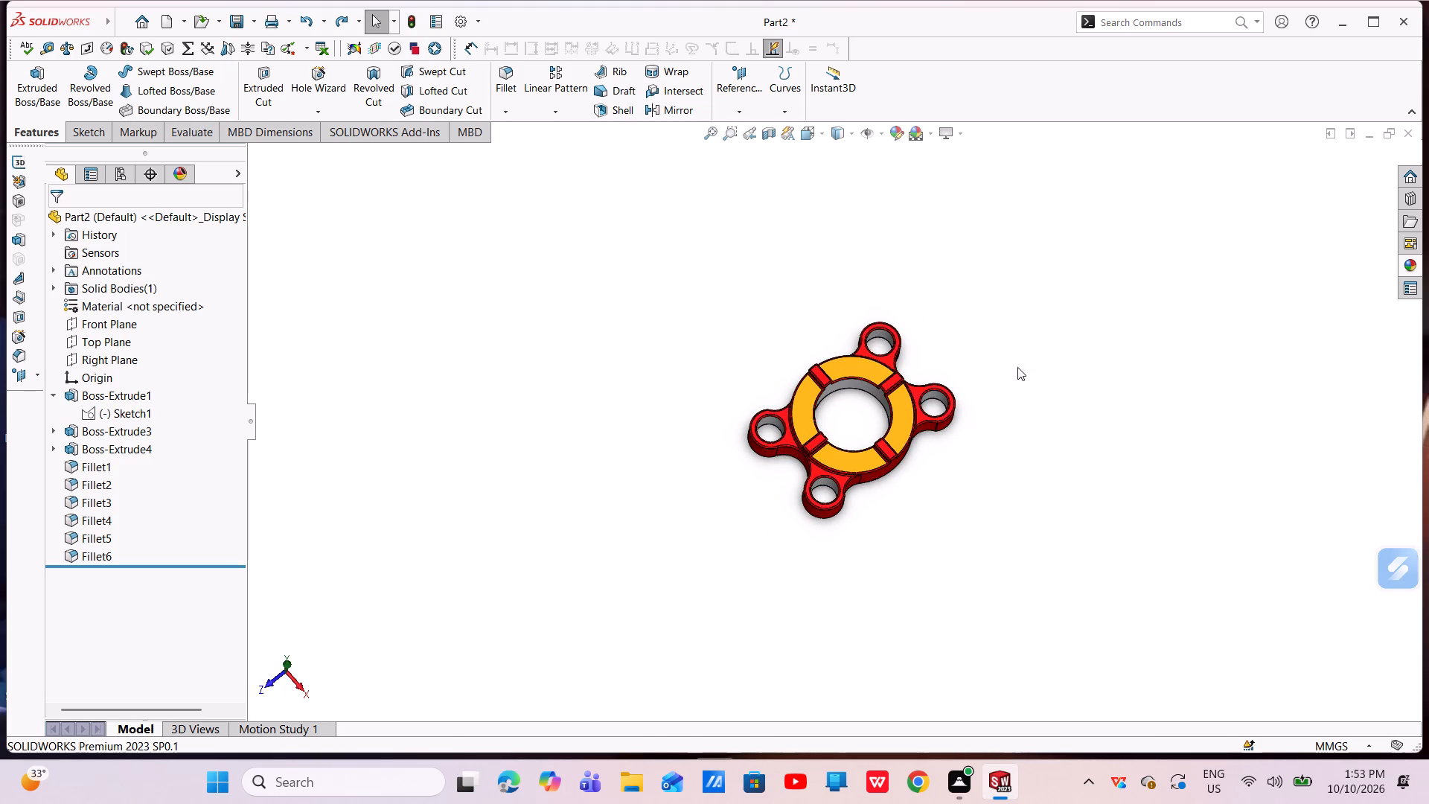
pyautogui.hotkey('ctrl', 's')
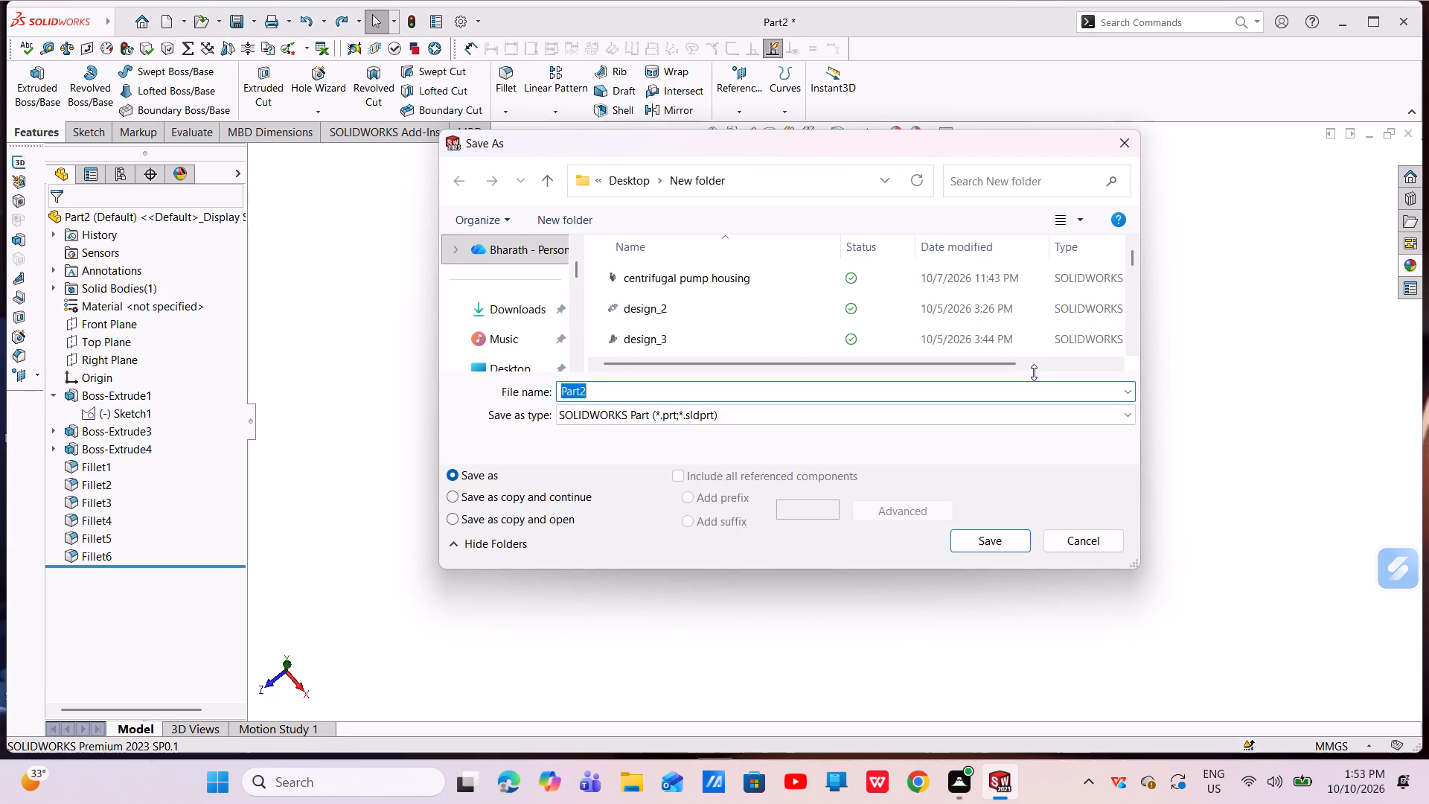
pyautogui.press('BackSpace')
pyautogui.write('locking')
pyautogui.press('space')
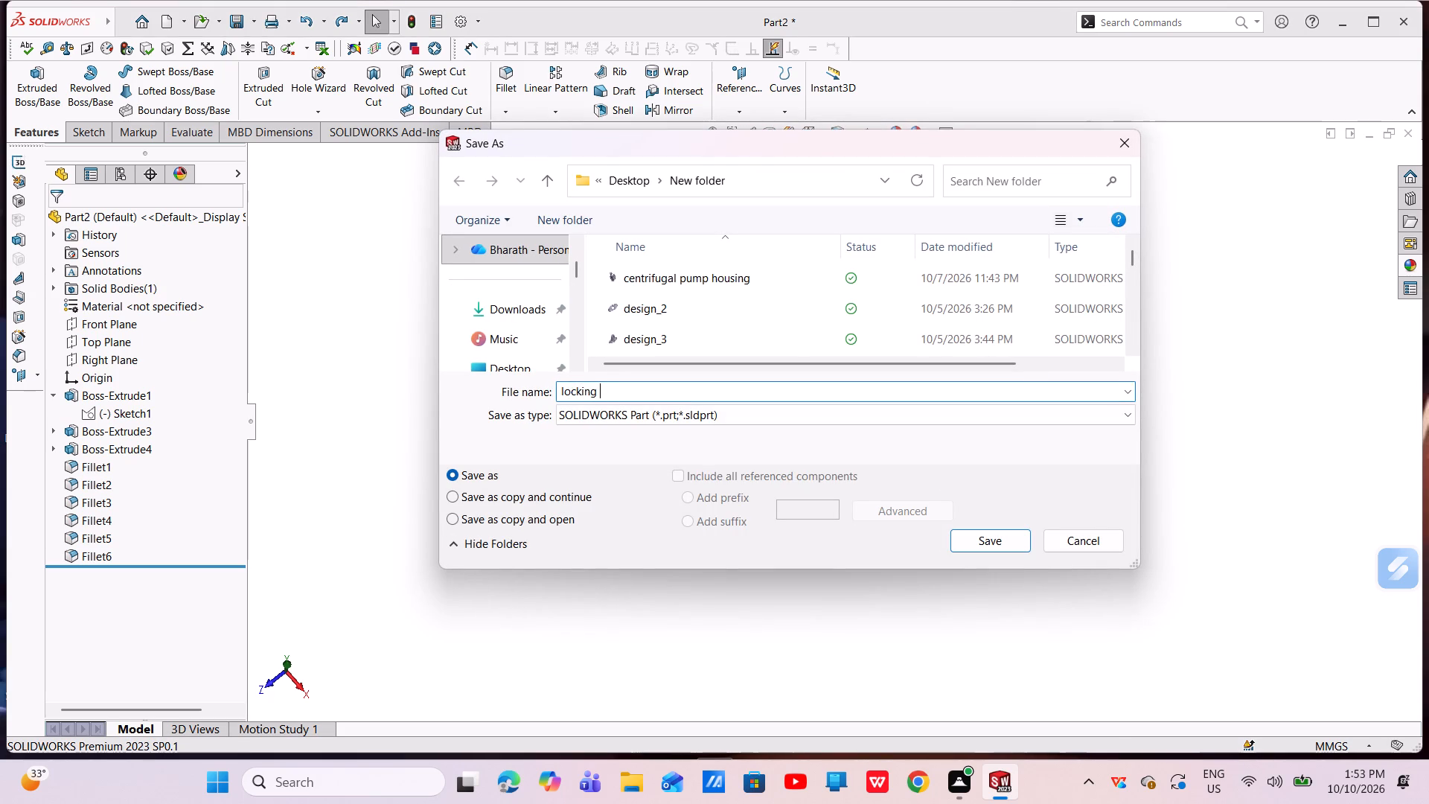
pyautogui.write('hub')
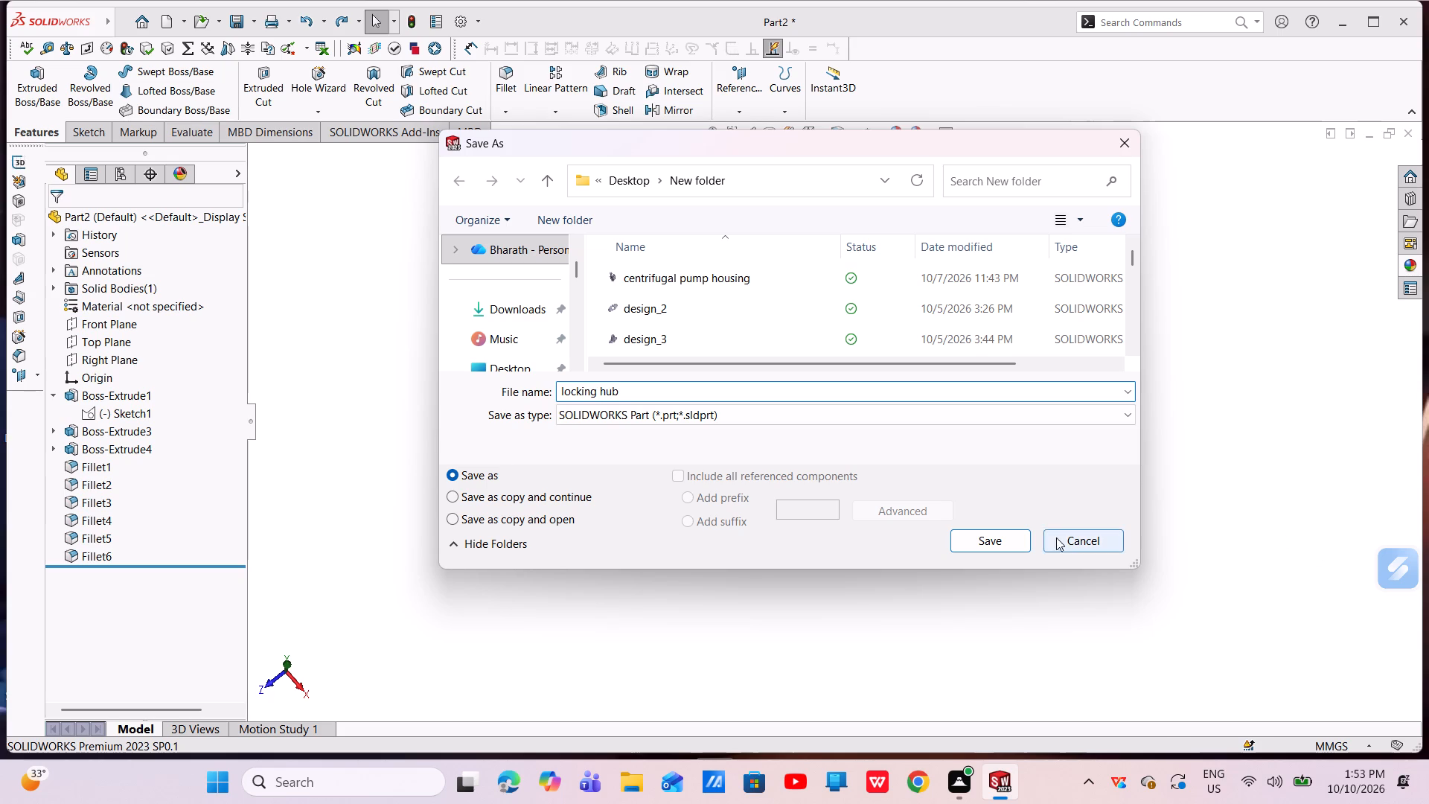
pyautogui.click(1001, 543)
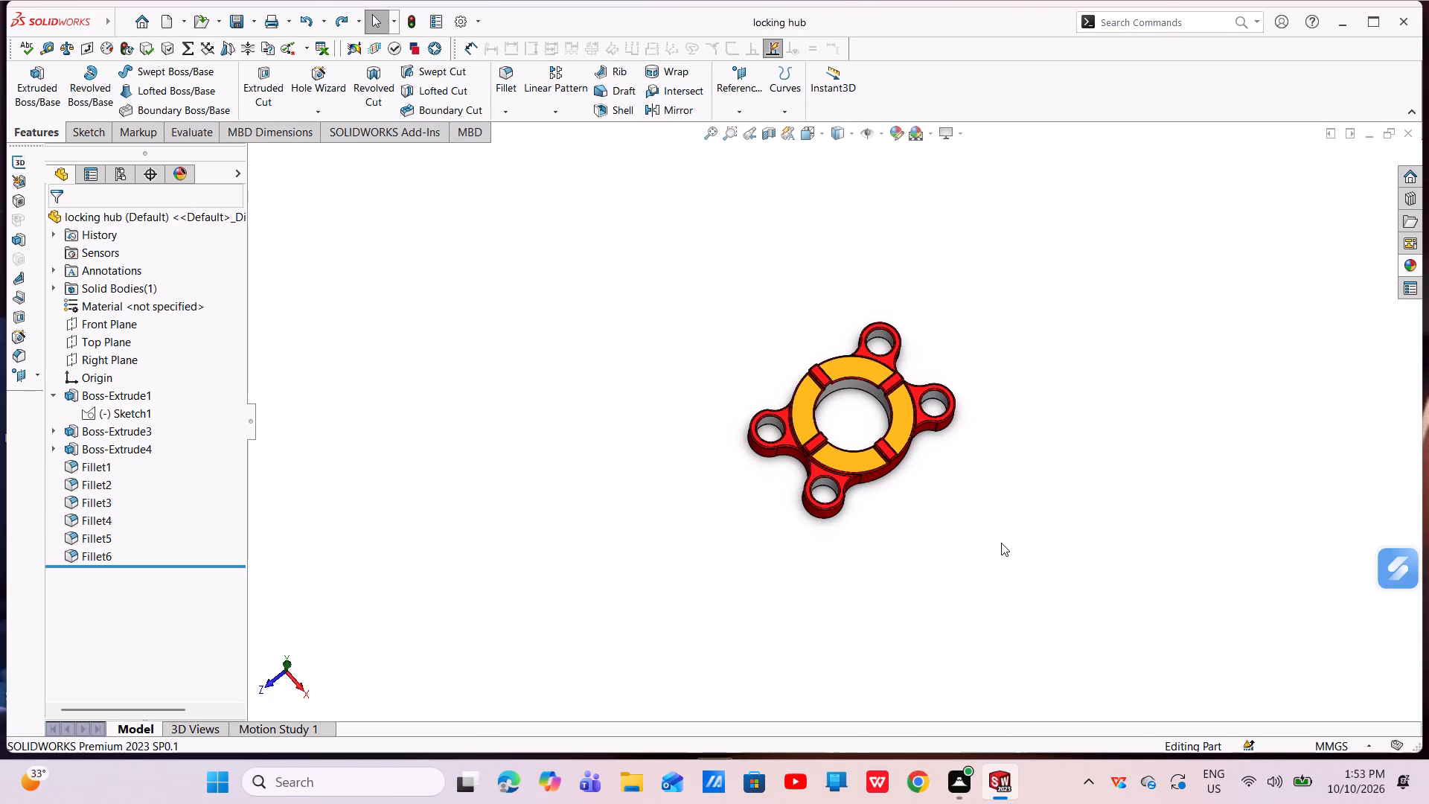
# Save the part also as an Adobe PDF named "locking hub" in the same folder.
pyautogui.click(255, 23)
pyautogui.click(262, 70)
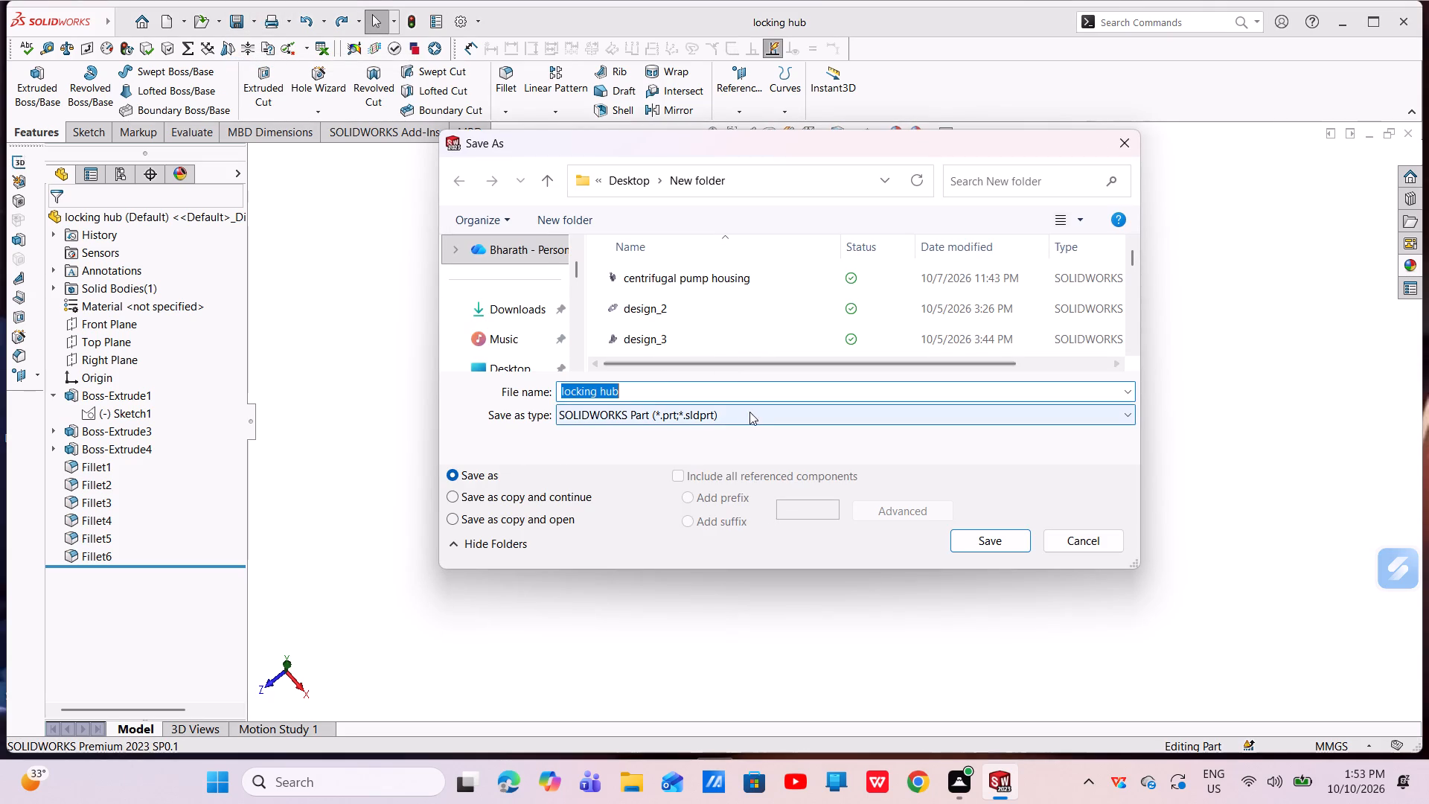
pyautogui.click(753, 410)
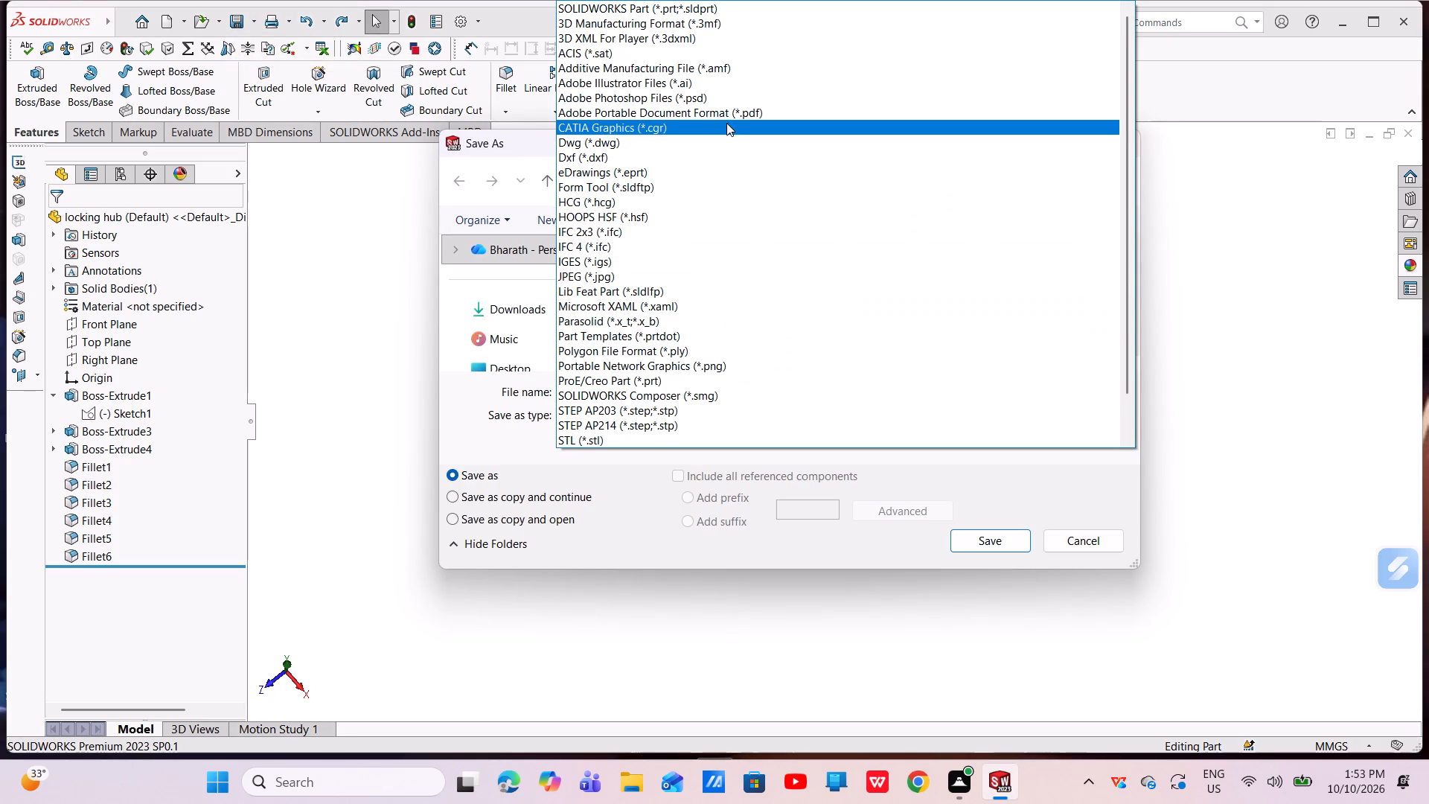
pyautogui.click(737, 116)
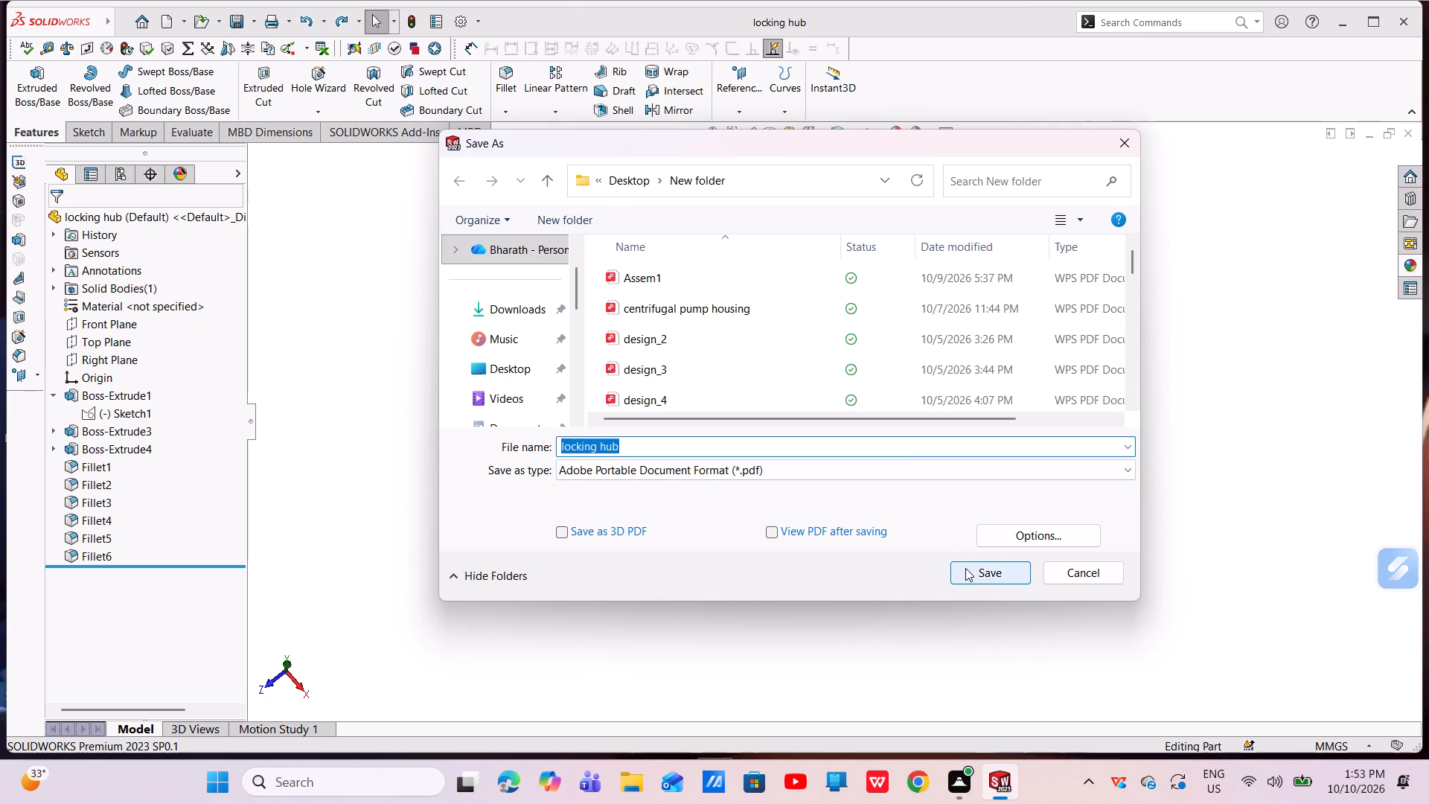
pyautogui.click(965, 568)
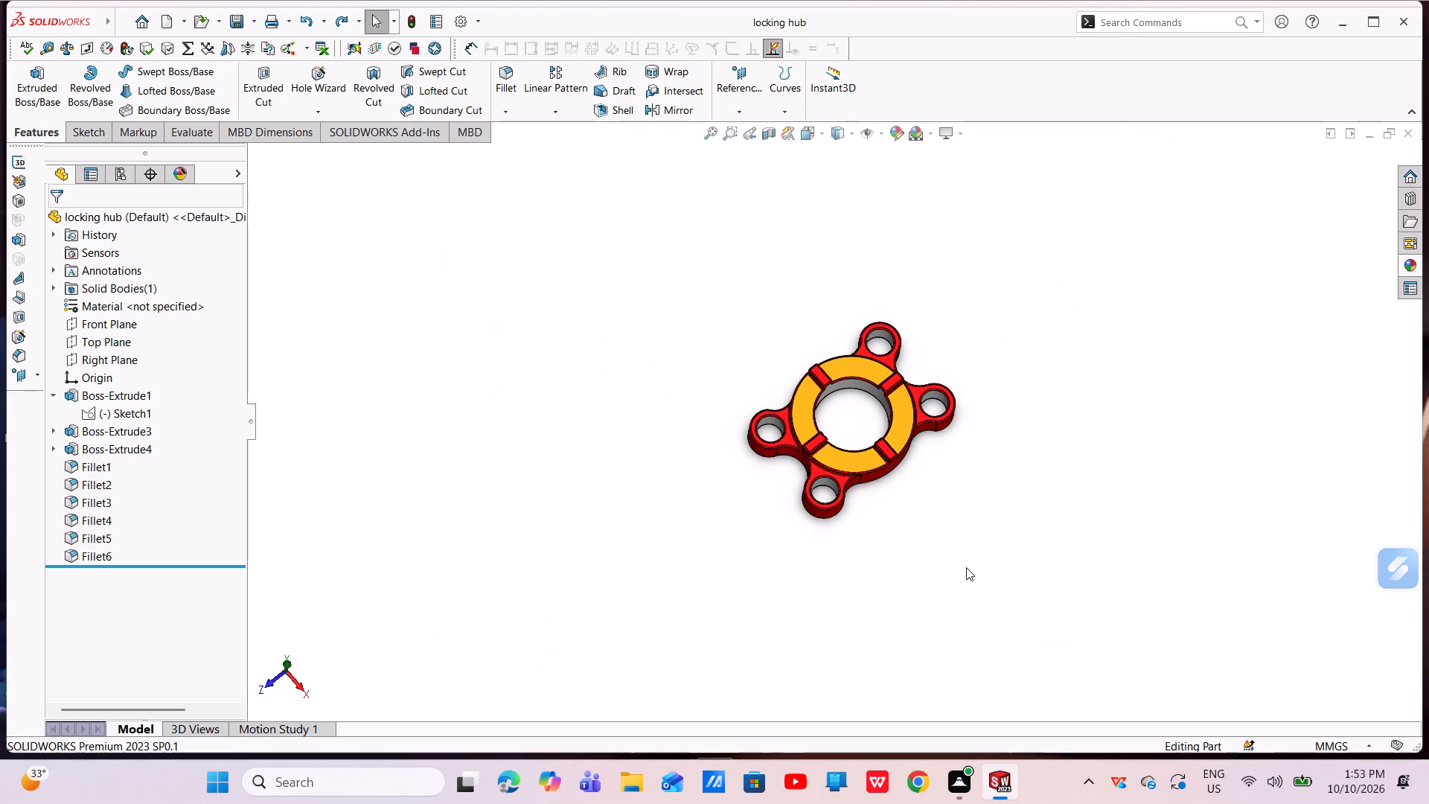